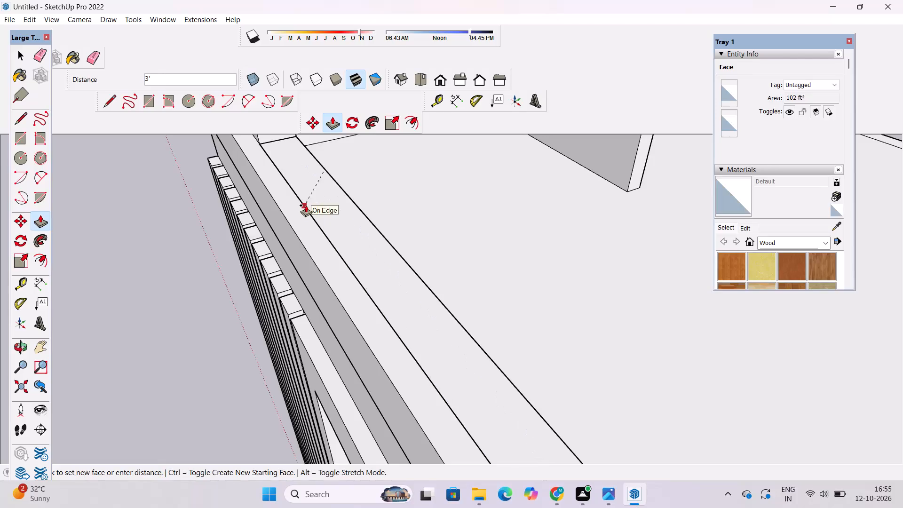
Push/Pull the narrow strip face along the central top-storey opening's bottom front edge by 3', ending at the adjacent parallel edge.
click(305, 206)
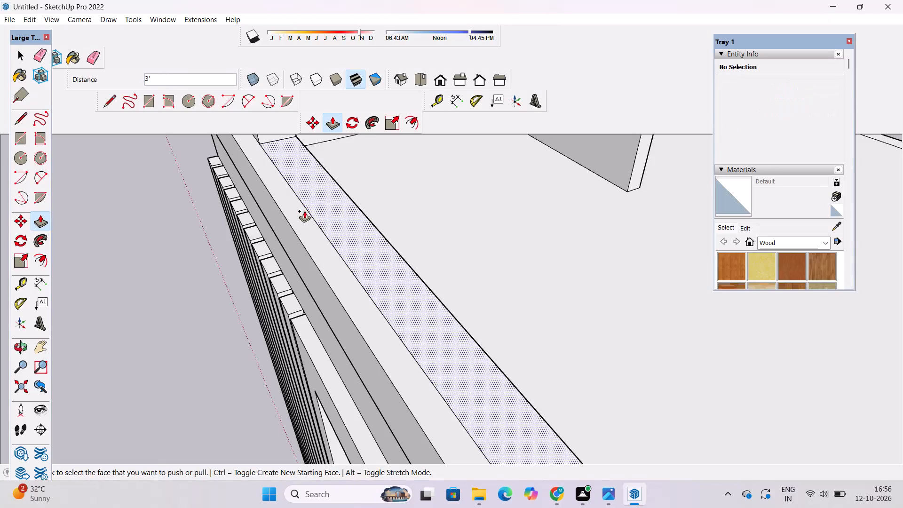
Start the Line tool at the foot of the side wall, at the central top-storey opening's bottom front corner.
key(o)
scroll(317, 220, down, 6)
drag(296, 315, 462, 267)
scroll(462, 267, down, 4)
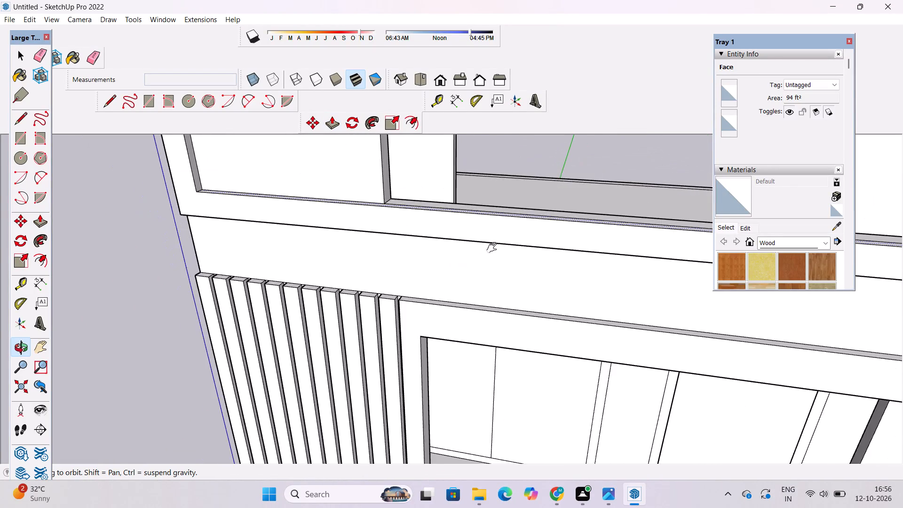
shift+drag(490, 247, 125, 298)
drag(149, 311, 205, 373)
shift+drag(194, 367, 326, 394)
drag(329, 399, 323, 394)
shift+drag(322, 394, 332, 409)
shift+drag(334, 395, 336, 401)
drag(336, 401, 350, 391)
shift+drag(347, 388, 322, 386)
drag(325, 387, 373, 361)
shift+drag(385, 349, 333, 392)
drag(332, 392, 363, 379)
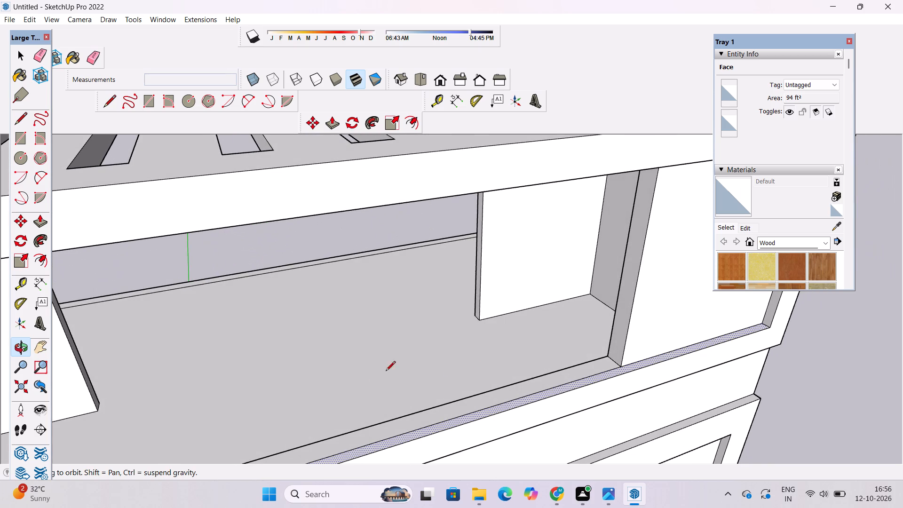
key(l)
scroll(613, 369, up, 6)
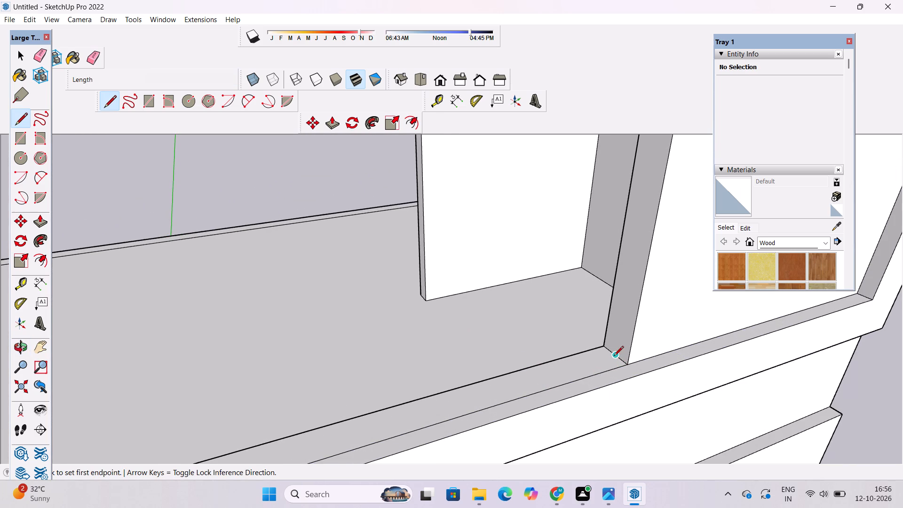
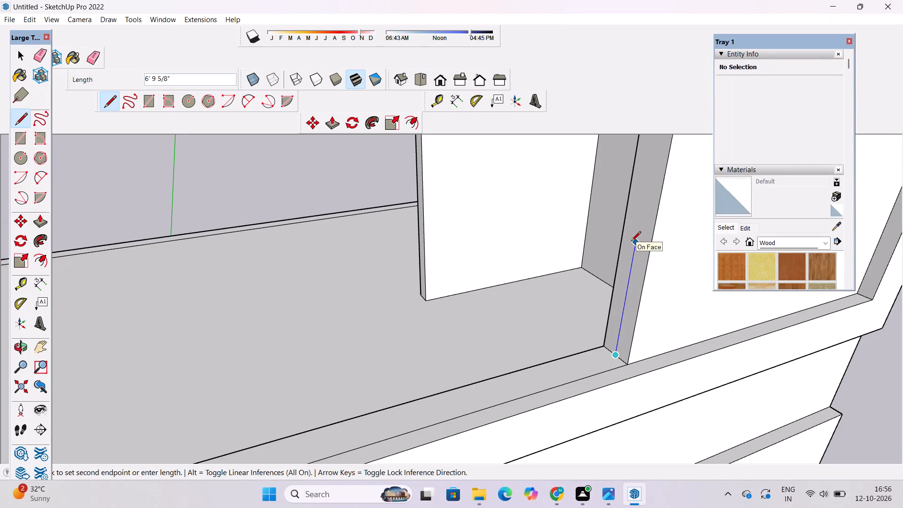
Finish the vertical line up the side wall at a length of 7'.
key(7)
key(apostrophe)
key(Return)
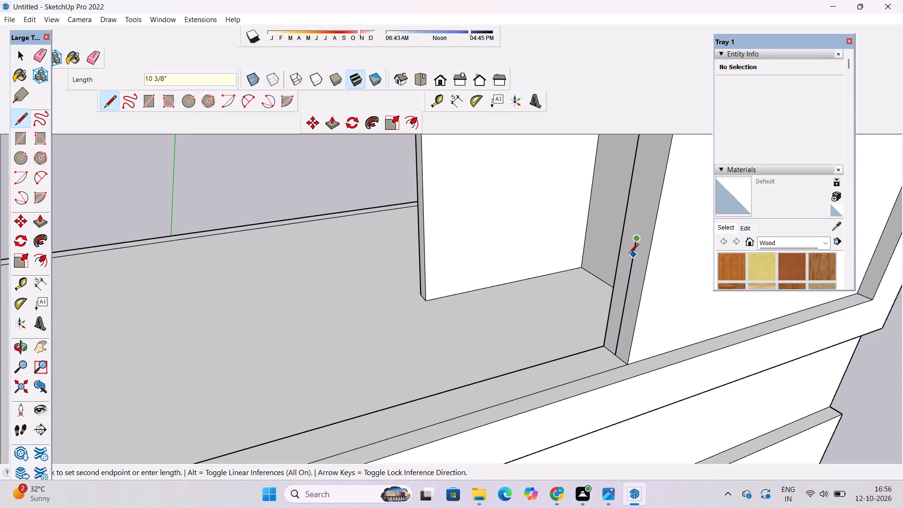
Draw a horizontal line about 51' long from the top of the 7' vertical line across the opening to the opposite side wall.
key(o)
scroll(629, 254, down, 5)
drag(665, 339, 593, 306)
scroll(588, 301, down, 4)
shift+drag(558, 301, 637, 365)
drag(628, 367, 619, 342)
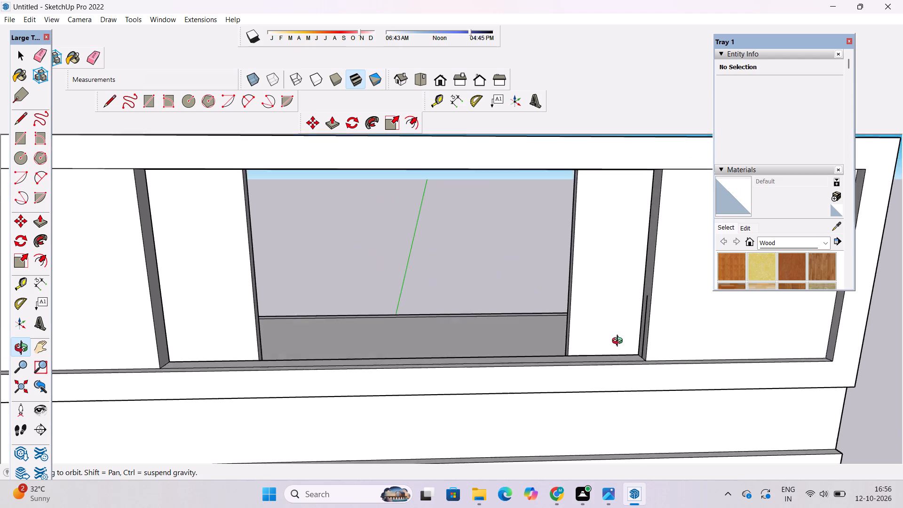
drag(619, 342, 619, 342)
scroll(619, 334, up, 1)
shift+drag(619, 334, 653, 362)
drag(653, 362, 647, 349)
key(l)
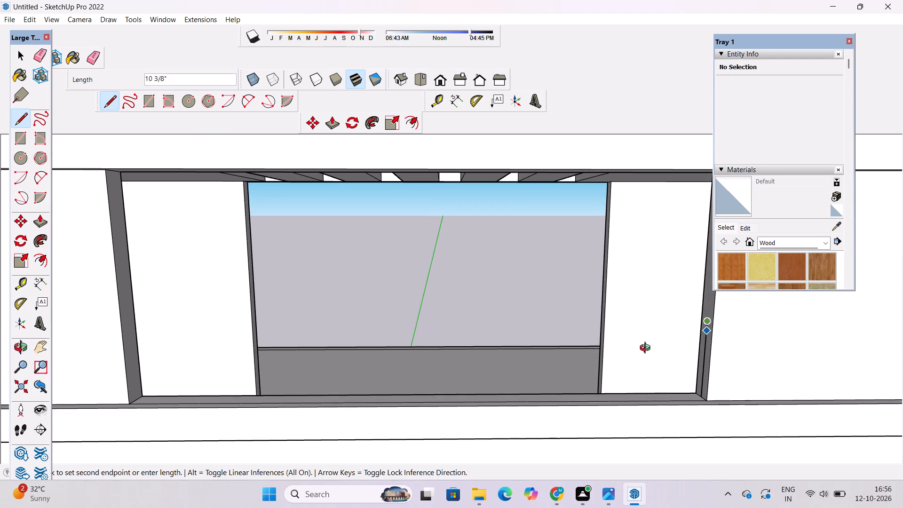
scroll(607, 316, down, 2)
scroll(392, 336, up, 2)
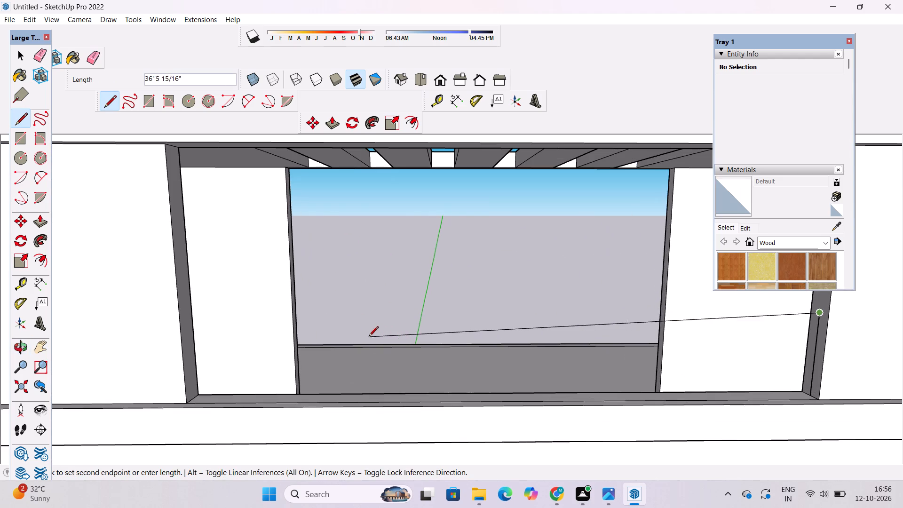
click(186, 316)
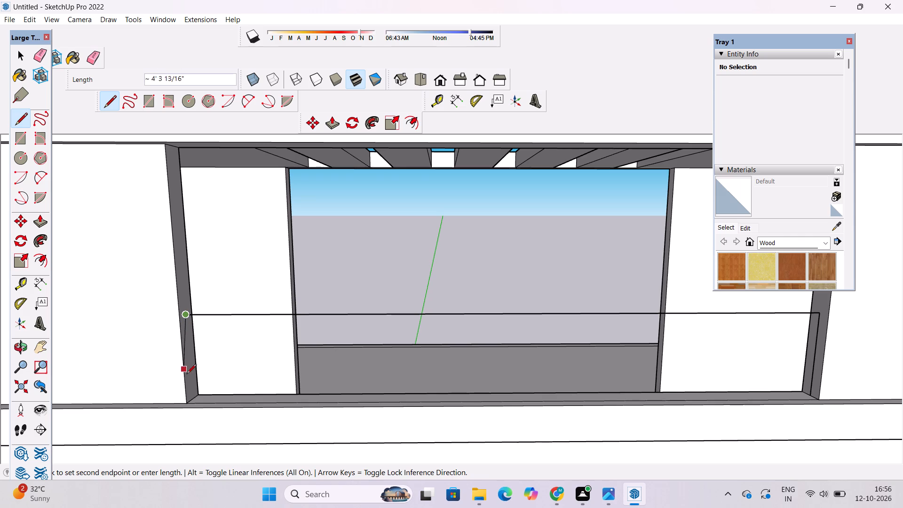
Continue the outline down the opposite wall to its foot and back along the floor to the first vertical line's base, closing the rectangle.
scroll(194, 401, up, 14)
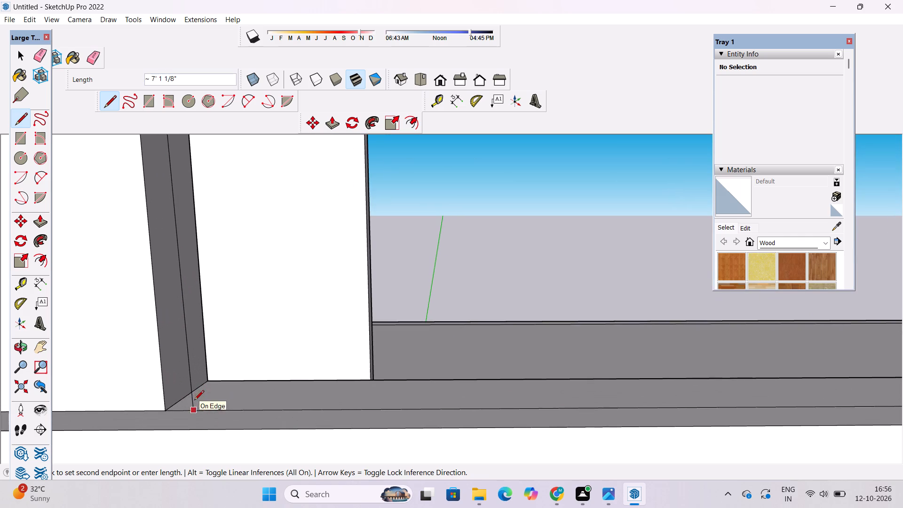
click(190, 394)
scroll(190, 394, down, 4)
scroll(245, 397, down, 5)
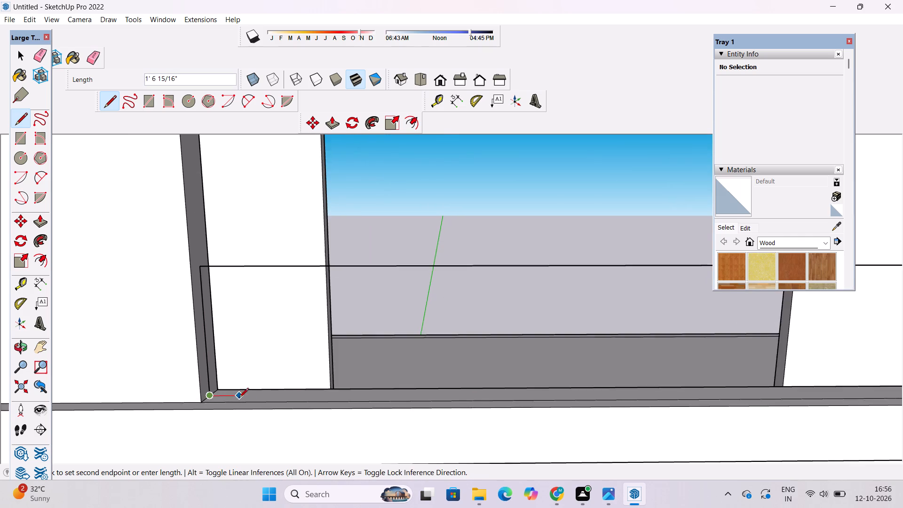
scroll(239, 398, down, 9)
scroll(286, 399, down, 4)
scroll(501, 405, up, 5)
scroll(591, 391, up, 5)
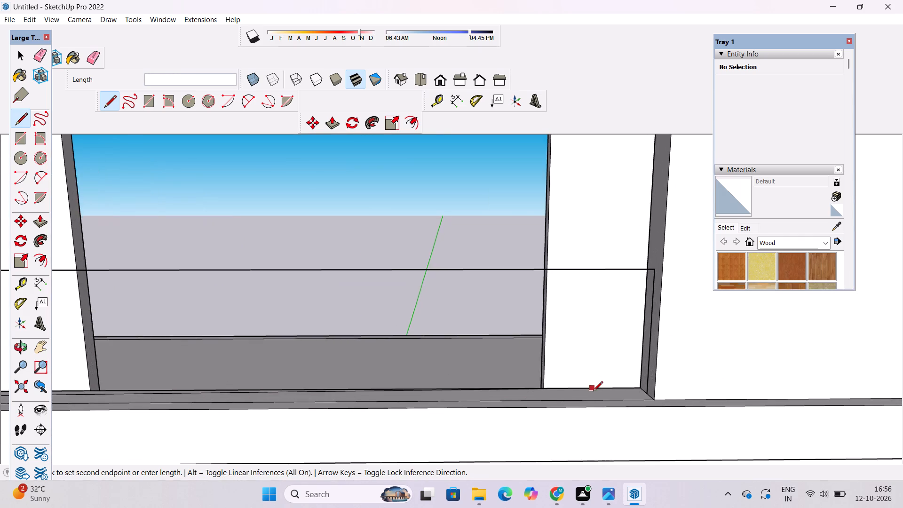
scroll(593, 392, up, 4)
click(672, 392)
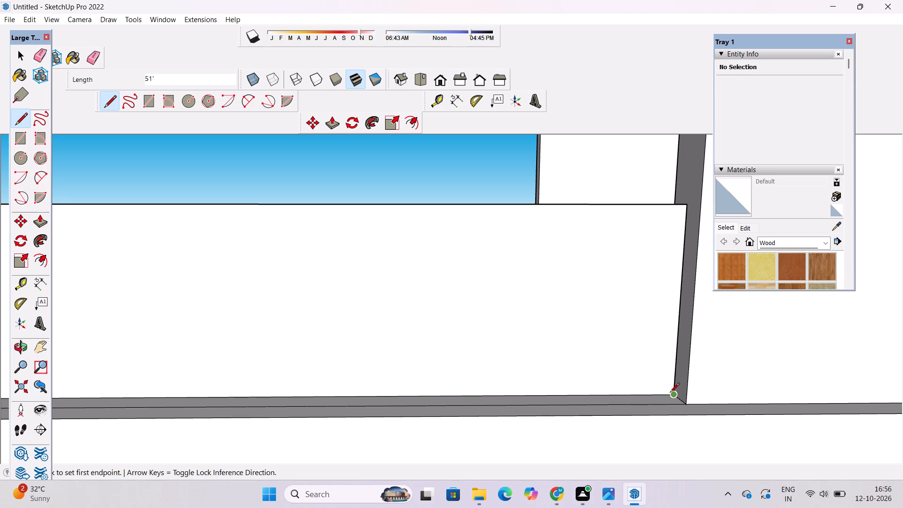
Delete the face filling the rectangle across the opening, keeping its edge lines.
key(space)
click(509, 376)
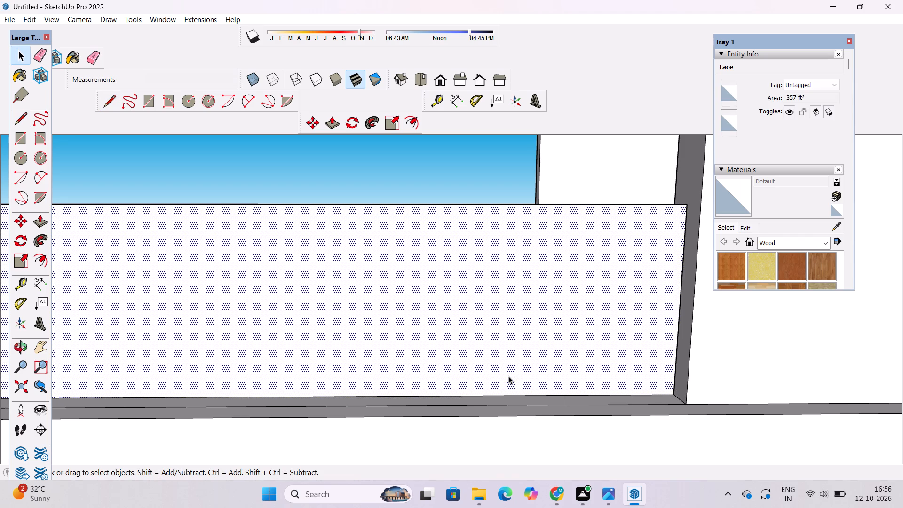
key(Delete)
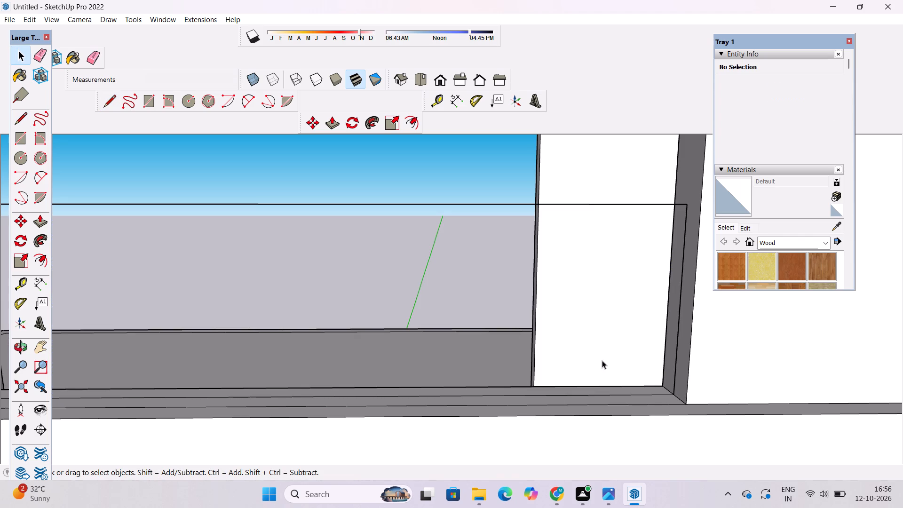
Draw a 51' horizontal line across the opening between the midpoints of the two vertical lines.
key(l)
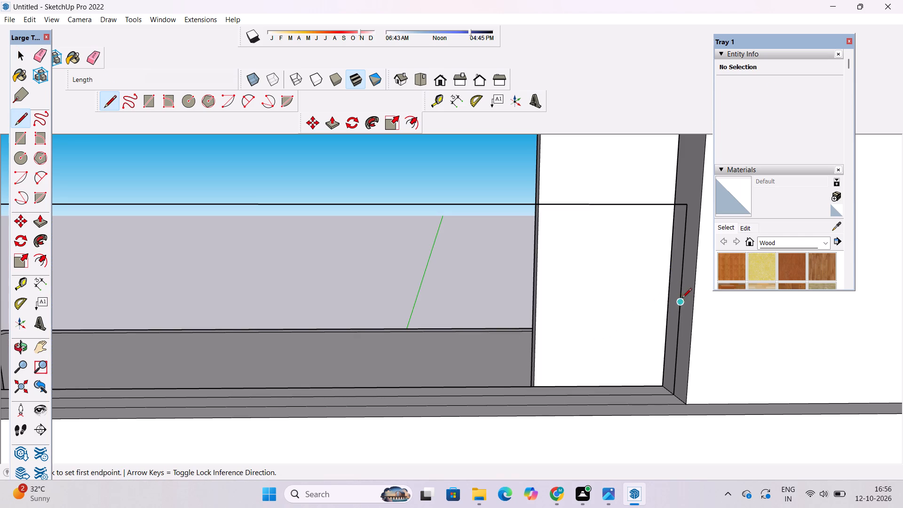
click(681, 302)
scroll(681, 302, down, 1)
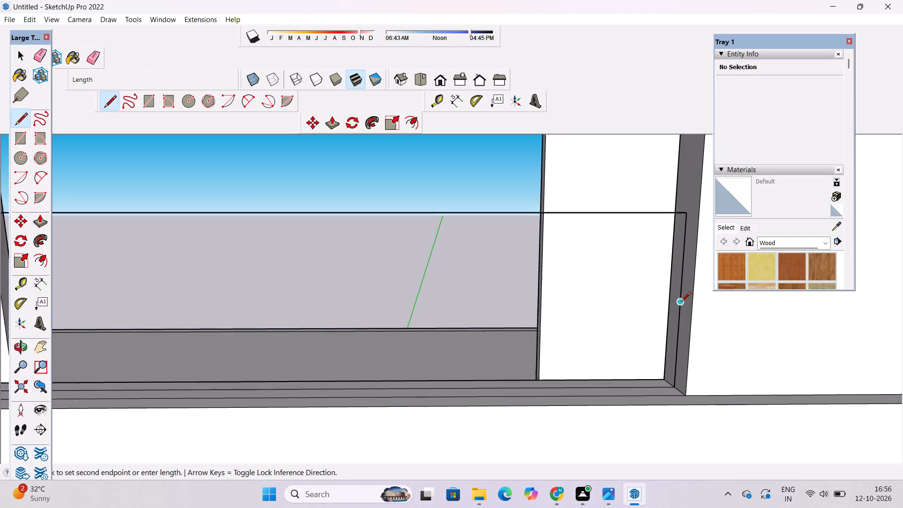
scroll(681, 302, down, 10)
scroll(297, 285, up, 4)
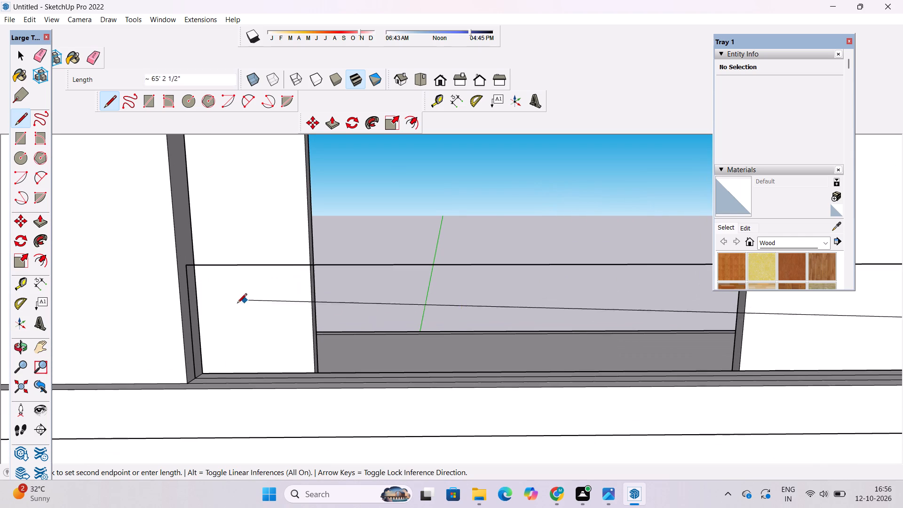
click(190, 319)
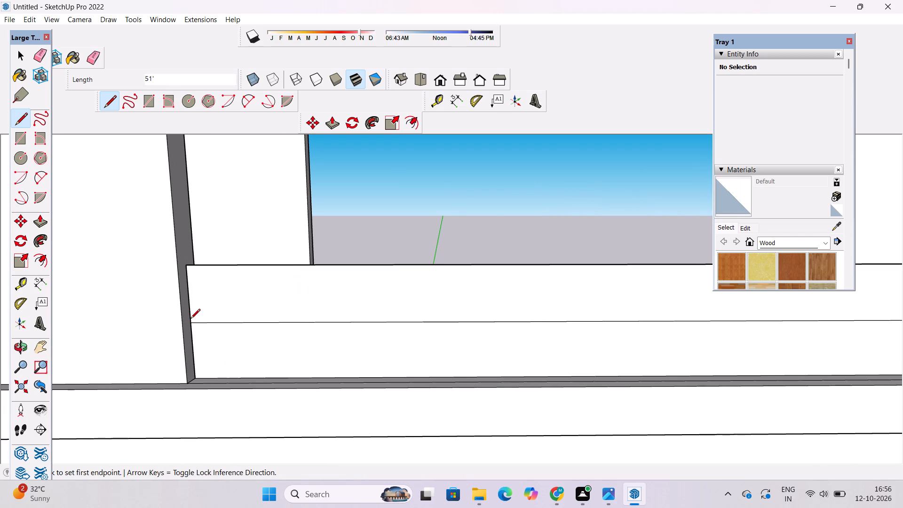
Delete the two faces above and below the middle horizontal line, keeping the lines.
key(space)
click(342, 309)
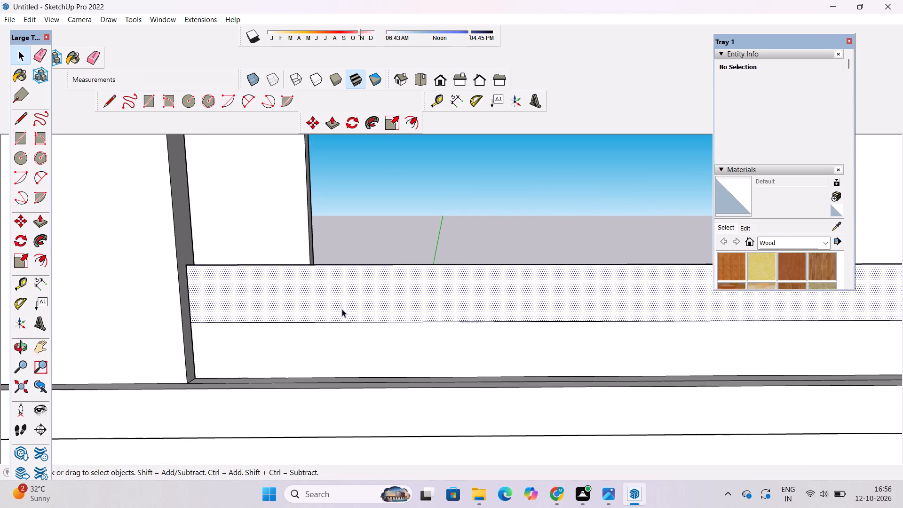
key(Delete)
click(348, 347)
key(Delete)
Draw a 51' horizontal line across the opening between the midpoints of the vertical lines' upper halves.
key(l)
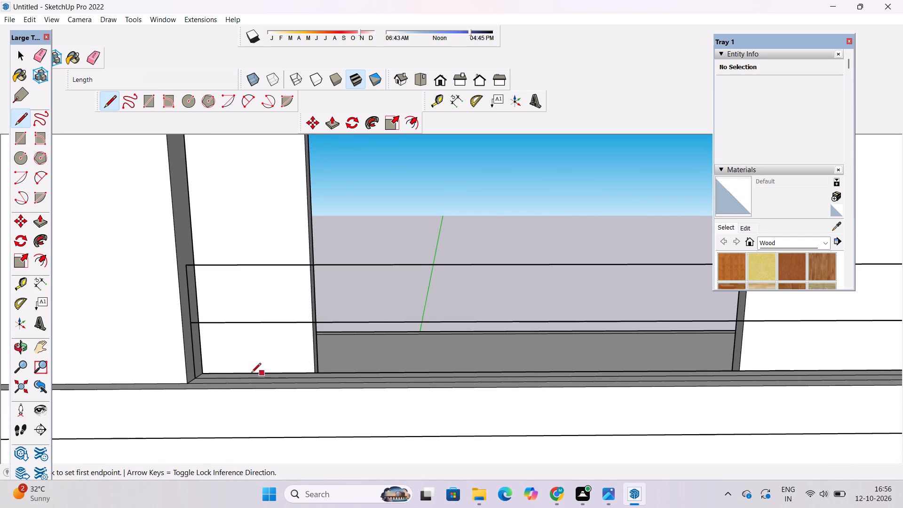
scroll(175, 320, down, 5)
scroll(190, 326, up, 9)
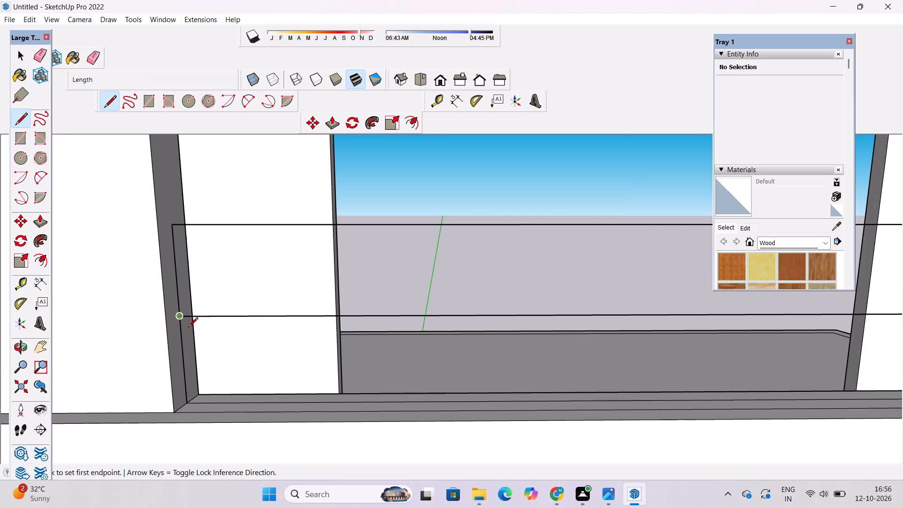
click(176, 273)
scroll(176, 273, down, 10)
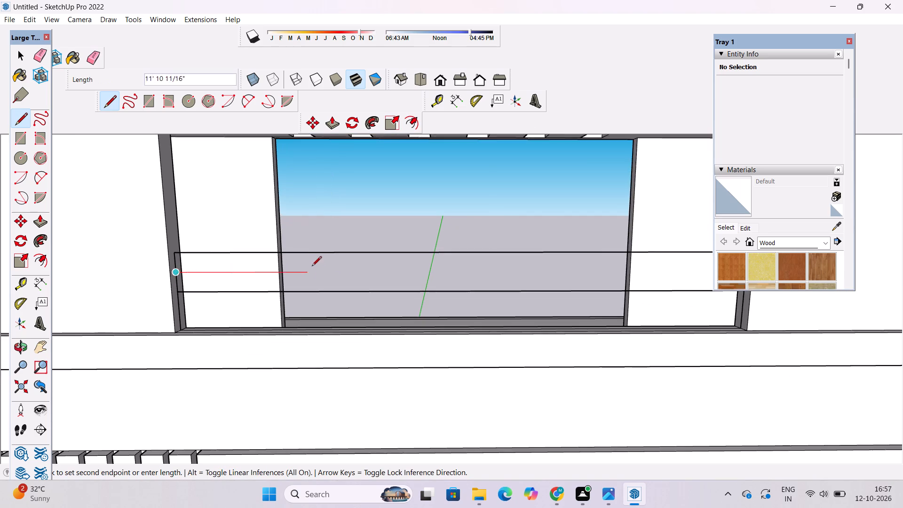
scroll(307, 263, down, 5)
scroll(468, 273, up, 6)
scroll(462, 270, down, 6)
scroll(511, 271, up, 5)
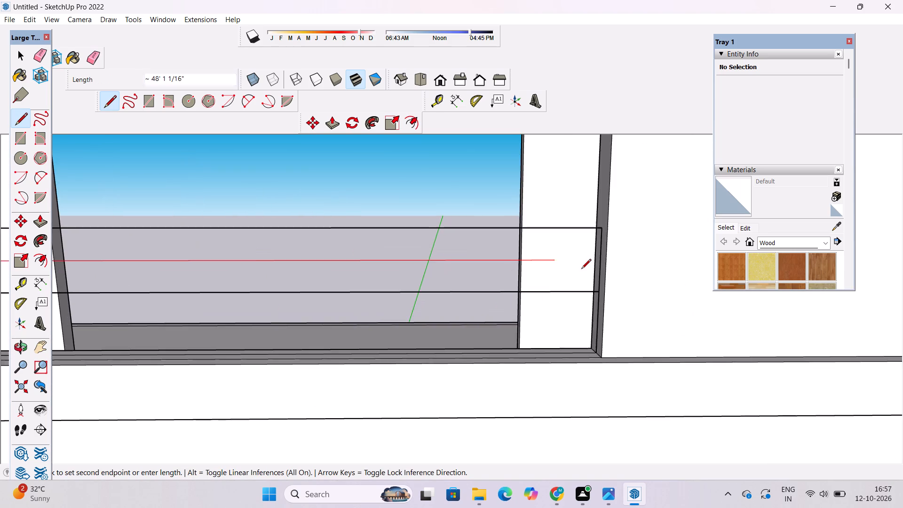
scroll(581, 270, up, 4)
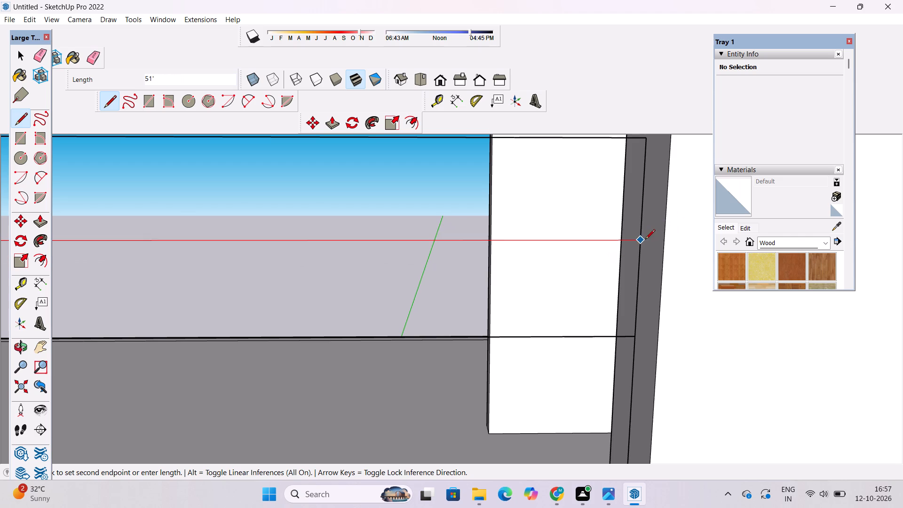
click(637, 243)
Draw a 51' horizontal line across the opening between the midpoints of the vertical lines' lower halves.
scroll(637, 241, down, 10)
scroll(628, 347, up, 6)
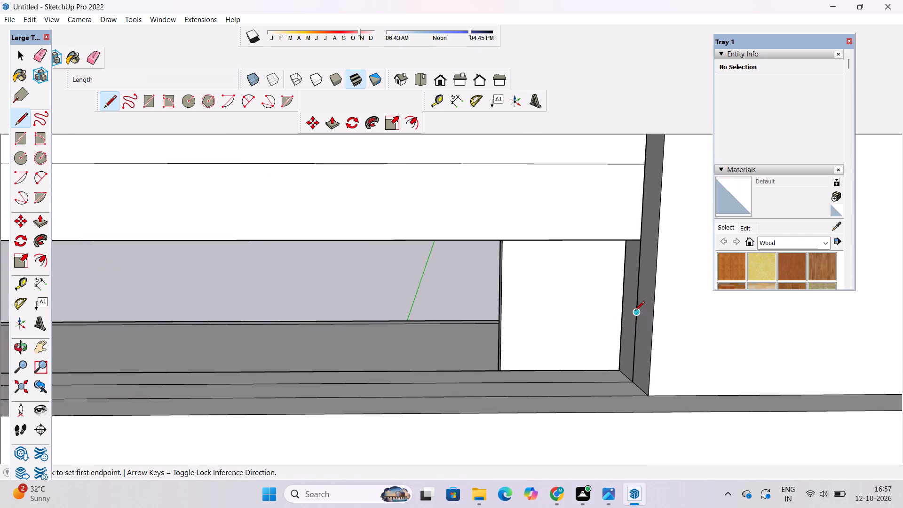
click(635, 311)
scroll(635, 311, down, 15)
scroll(512, 310, down, 4)
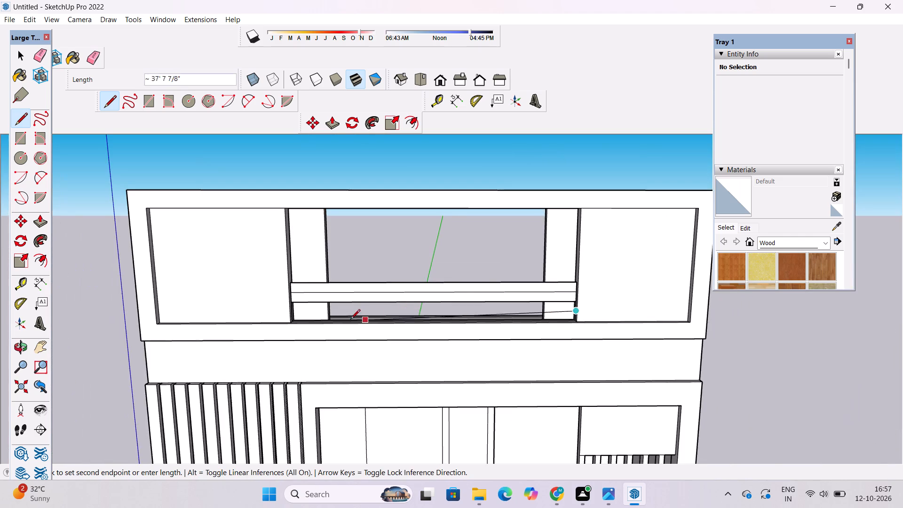
scroll(340, 320, up, 4)
scroll(293, 314, up, 6)
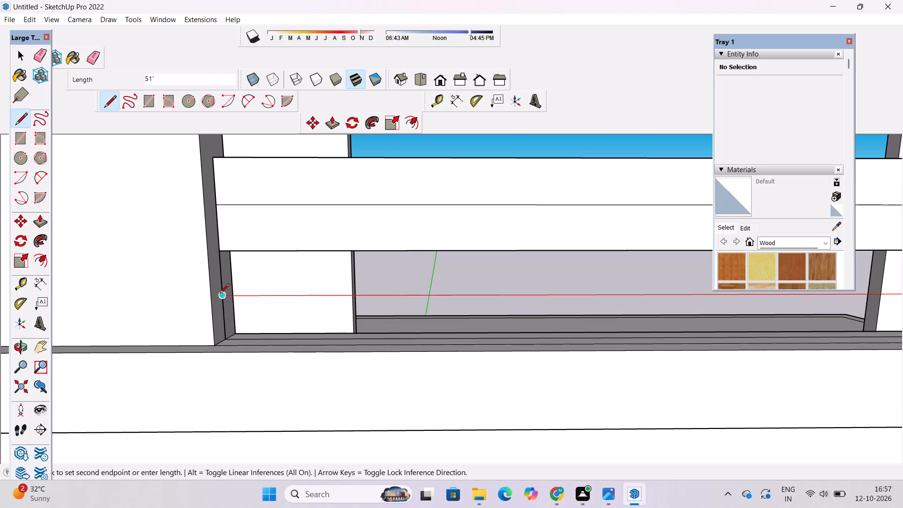
click(220, 296)
Delete the four faces between the horizontal lines, leaving only the railing's line framework.
key(space)
click(370, 277)
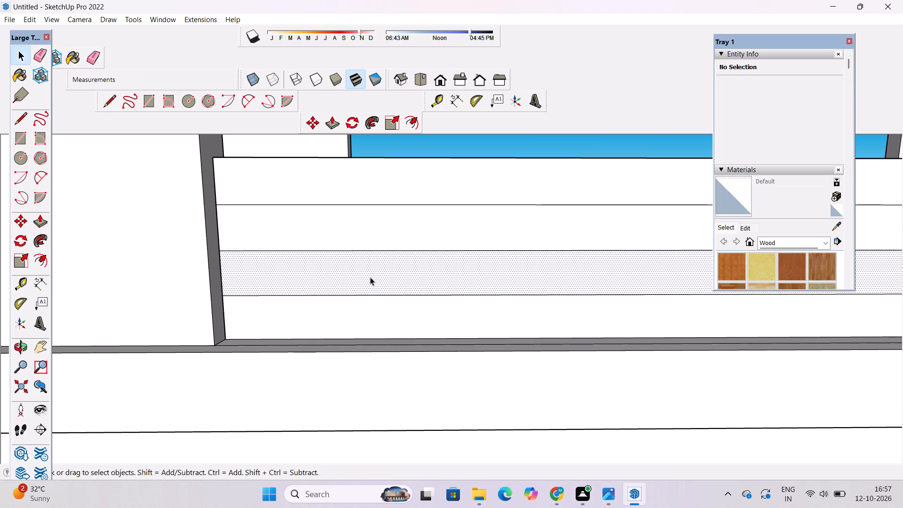
key(Delete)
click(395, 307)
key(Delete)
key(Delete)
click(405, 239)
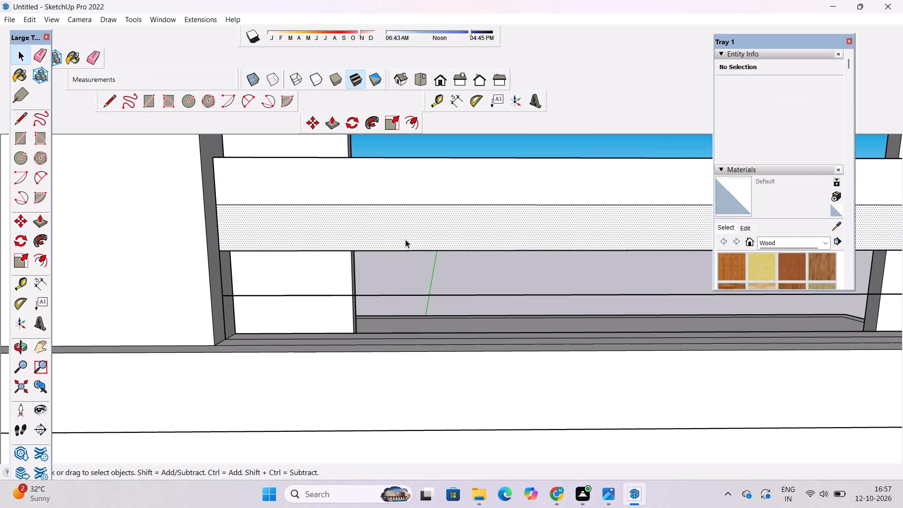
key(Delete)
key(Delete)
key(Delete)
key(Delete)
key(Delete)
key(Delete)
key(Delete)
key(Delete)
key(Delete)
click(419, 191)
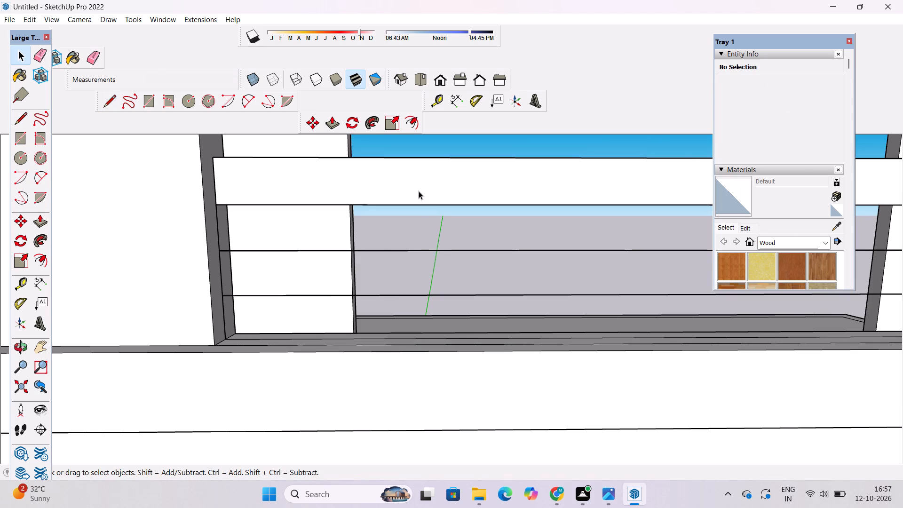
key(Delete)
Erase the railing framework's bottom horizontal line running along the floor.
scroll(309, 316, down, 2)
scroll(309, 316, up, 1)
scroll(309, 316, down, 6)
scroll(360, 330, up, 4)
key(o)
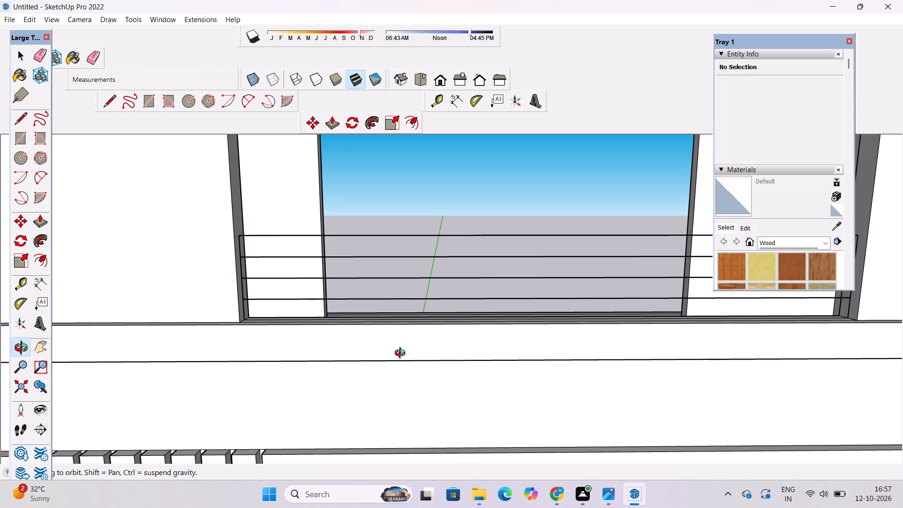
shift+drag(472, 350, 420, 361)
scroll(197, 304, up, 5)
shift+drag(202, 328, 204, 334)
drag(229, 389, 252, 469)
shift+drag(280, 393, 277, 389)
scroll(276, 387, up, 4)
key(e)
click(286, 343)
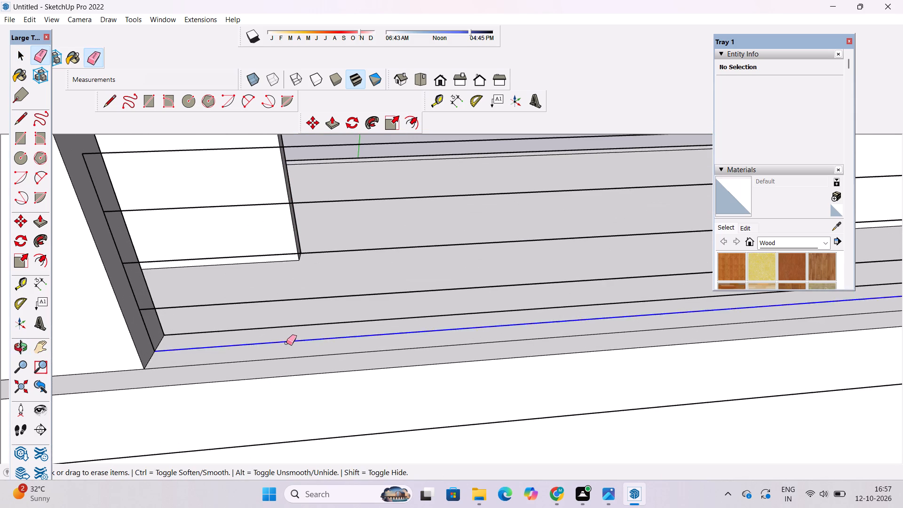
Draw a circle of 3" radius on the opening's left side wall, centred on the top railing line's endpoint.
scroll(278, 346, down, 3)
key(o)
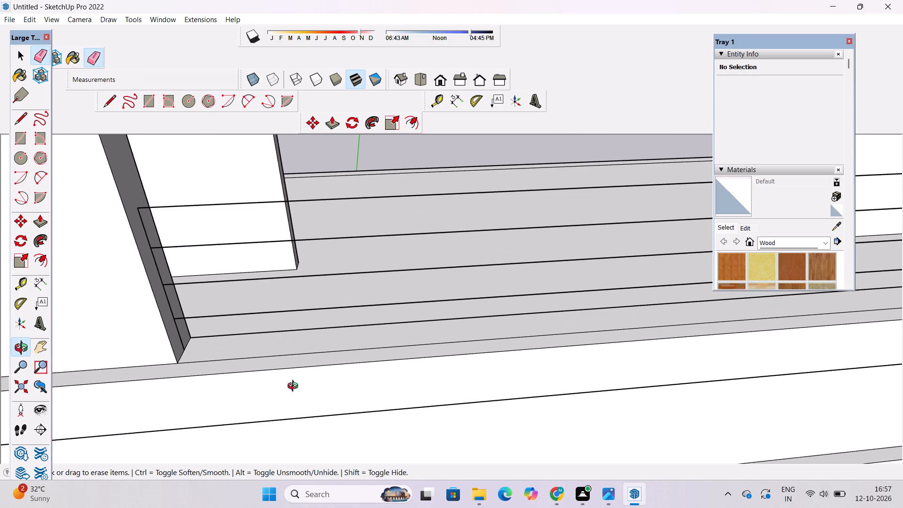
drag(296, 396, 280, 341)
scroll(279, 340, down, 3)
shift+drag(279, 340, 293, 385)
scroll(200, 278, up, 7)
shift+drag(249, 286, 250, 295)
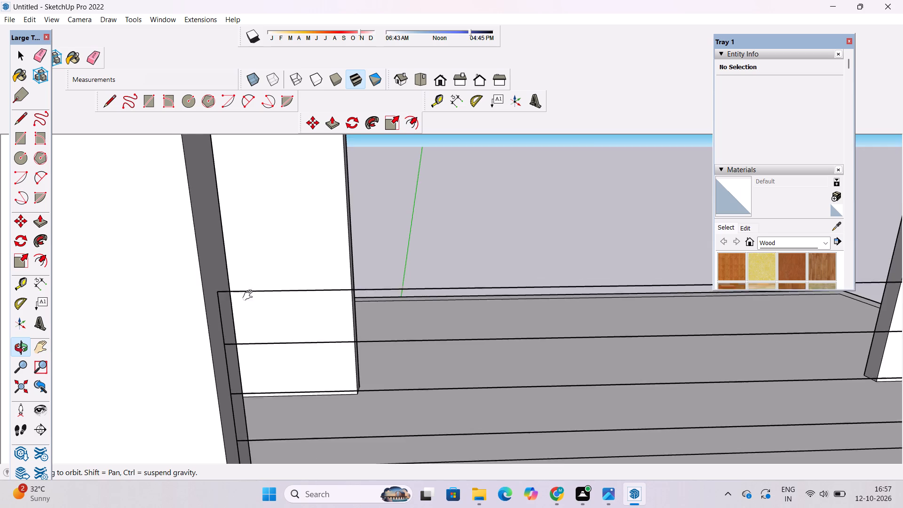
shift+drag(250, 295, 250, 296)
drag(250, 301, 230, 310)
shift+drag(199, 332, 259, 274)
shift+drag(310, 268, 281, 341)
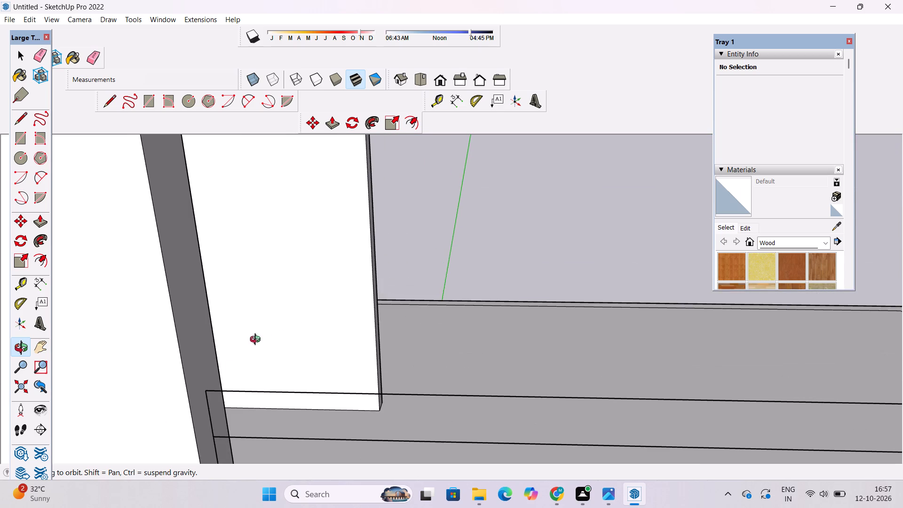
shift+drag(238, 392, 231, 305)
shift+scroll(200, 319, up, 3)
shift+drag(202, 333, 204, 274)
shift+drag(206, 267, 222, 276)
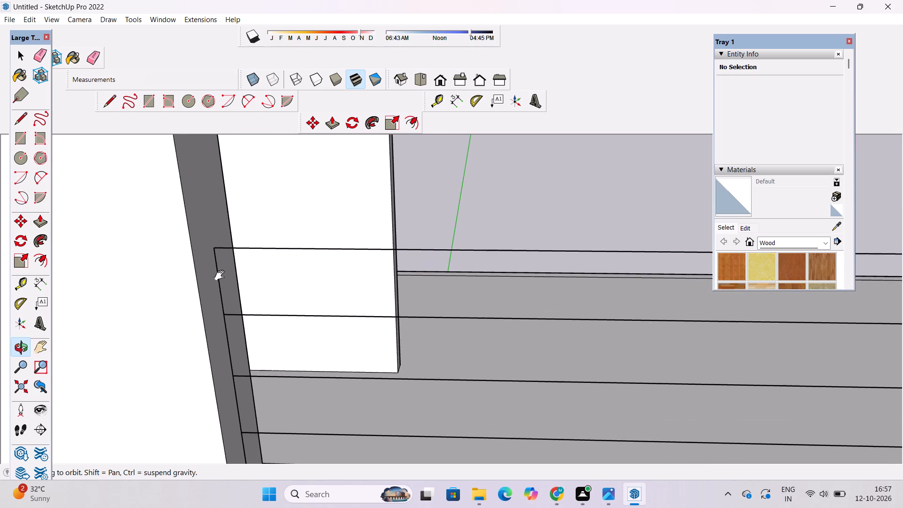
shift+scroll(222, 275, down, 4)
shift+drag(218, 288, 225, 266)
key(c)
scroll(213, 249, up, 2)
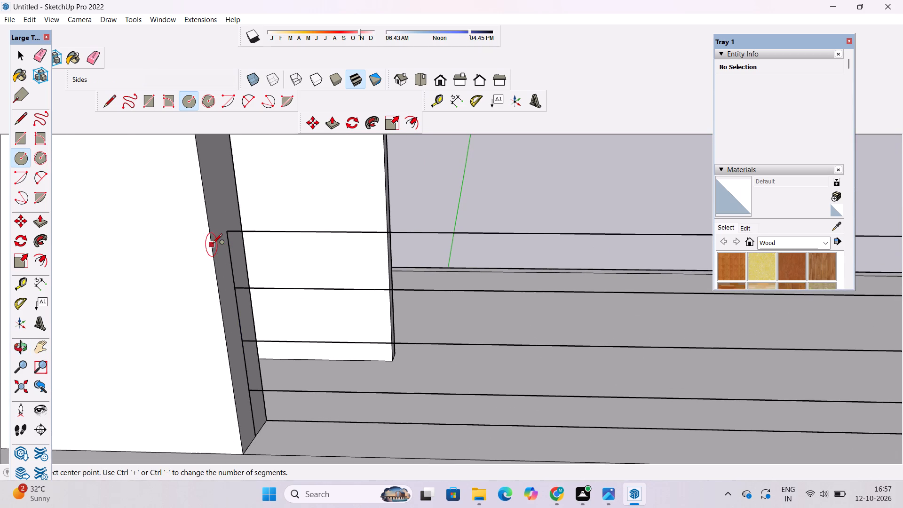
scroll(213, 244, up, 5)
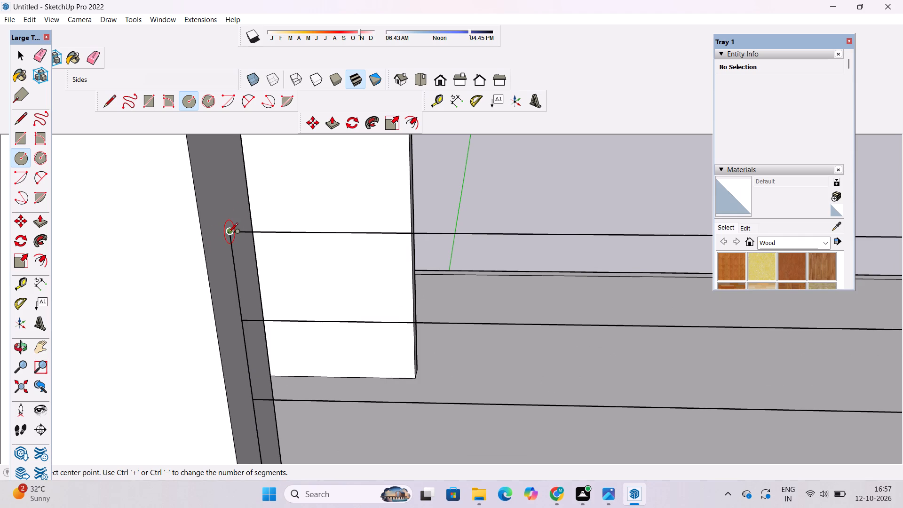
click(228, 233)
text(3")
key(Return)
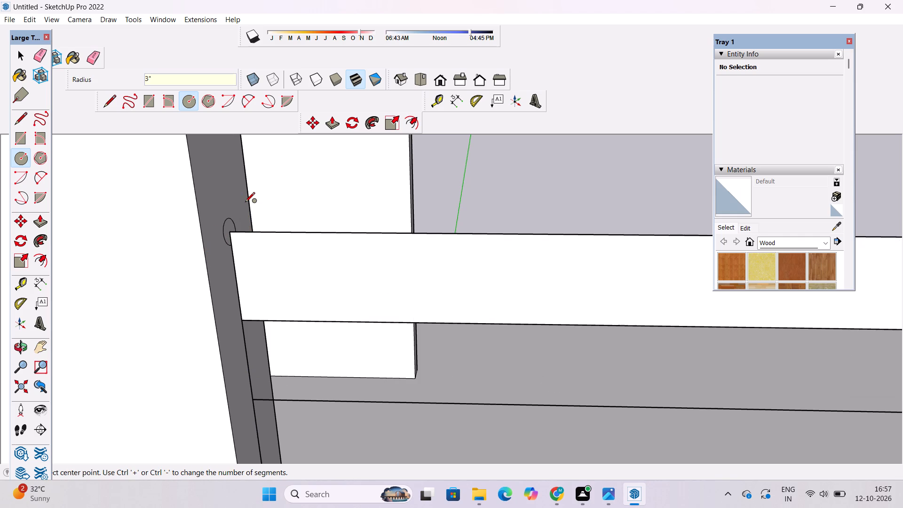
Delete the face filling the gap between the top two horizontal railing lines.
key(space)
click(334, 262)
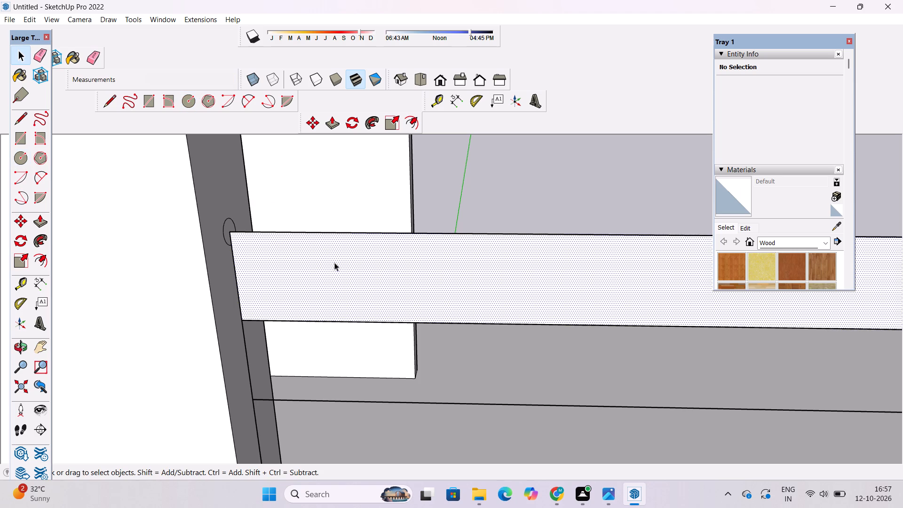
key(Delete)
Erase all segments of the railing framework's left vertical line, including the piece inside the circle, keeping the horizontal lines.
scroll(237, 247, up, 7)
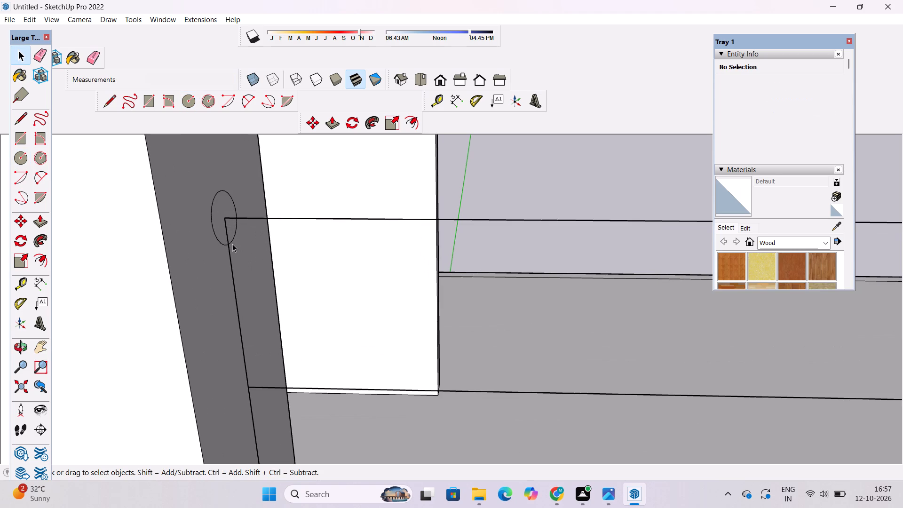
key(e)
drag(229, 266, 222, 288)
drag(249, 267, 227, 299)
scroll(225, 230, up, 3)
click(228, 225)
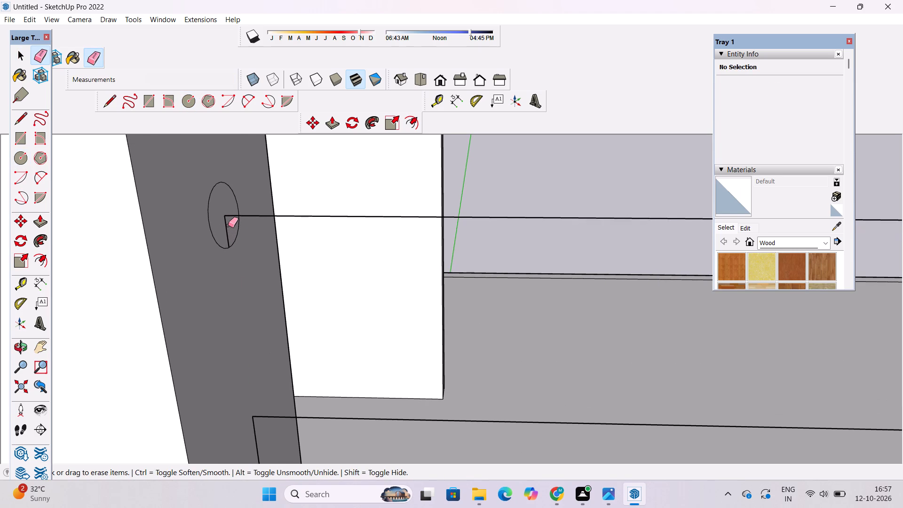
click(229, 227)
scroll(231, 199, down, 5)
scroll(222, 289, down, 5)
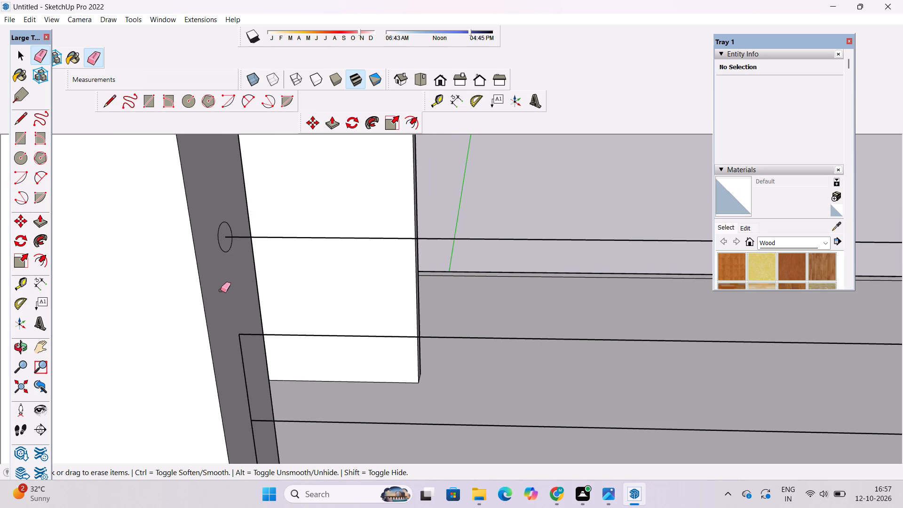
scroll(255, 428, up, 1)
drag(255, 352, 241, 376)
scroll(244, 274, down, 6)
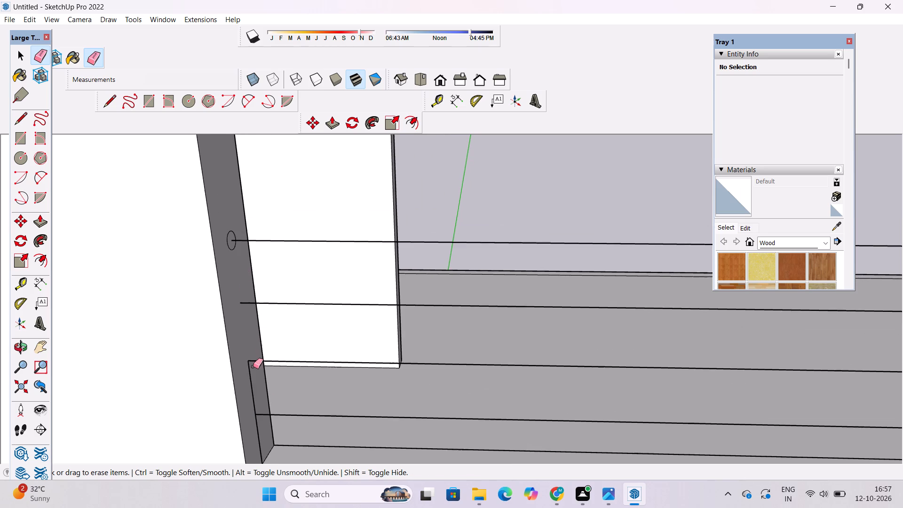
click(253, 383)
drag(259, 424, 258, 433)
Set the segment count of the circle at the top railing line's end to 50.
scroll(239, 237, up, 2)
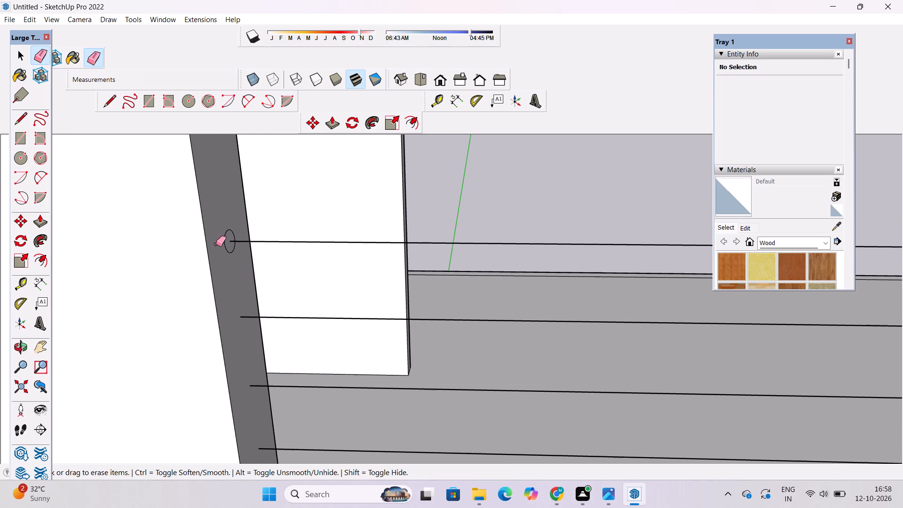
click(15, 345)
scroll(170, 262, up, 4)
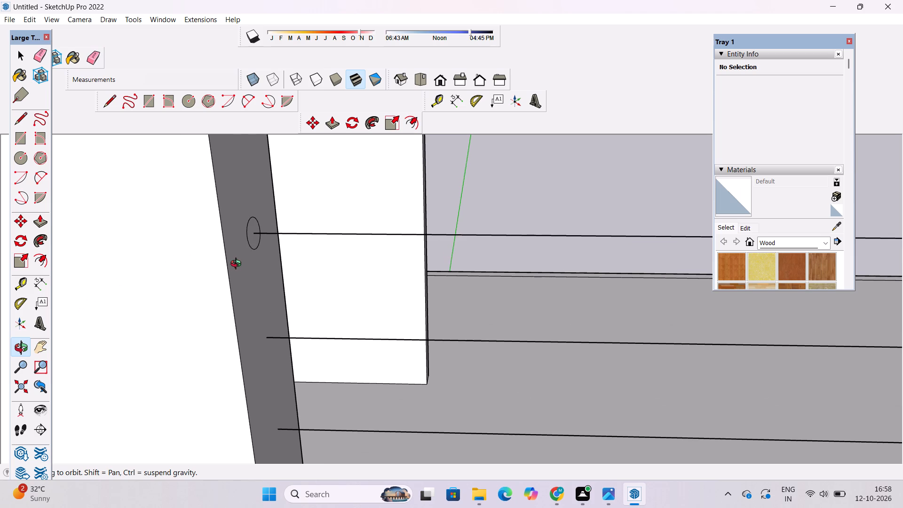
key(space)
scroll(250, 238, up, 6)
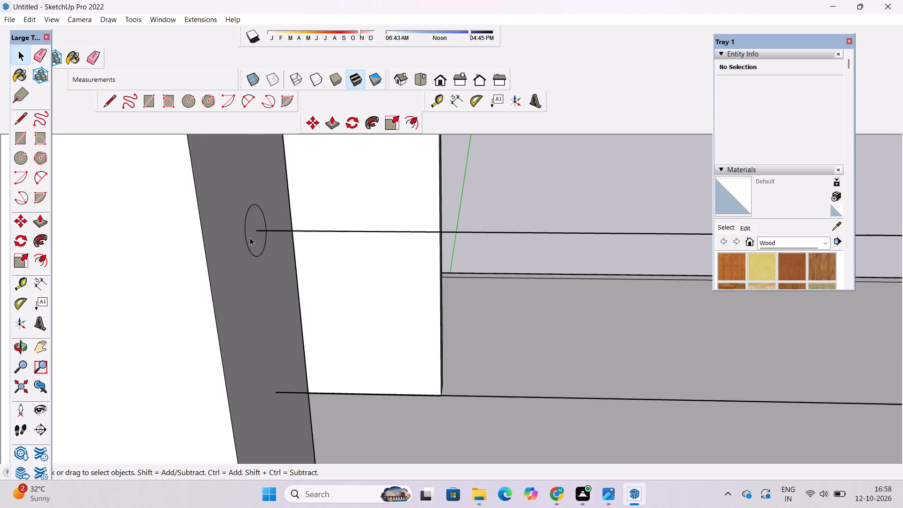
scroll(250, 238, up, 3)
click(243, 218)
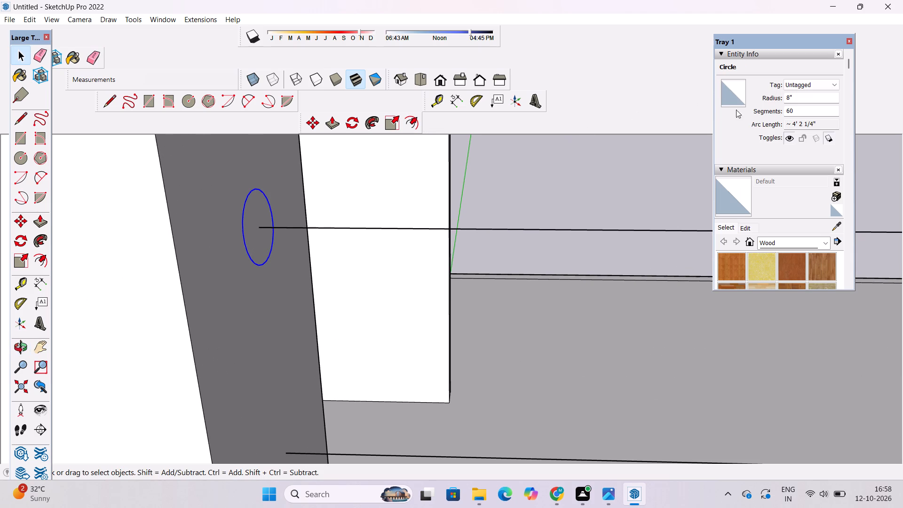
click(798, 109)
key(BackSpace)
key(BackSpace)
key(BackSpace)
key(BackSpace)
key(BackSpace)
key(BackSpace)
key(BackSpace)
key(BackSpace)
key(BackSpace)
key(BackSpace)
key(BackSpace)
key(BackSpace)
key(BackSpace)
text(50)
key(Return)
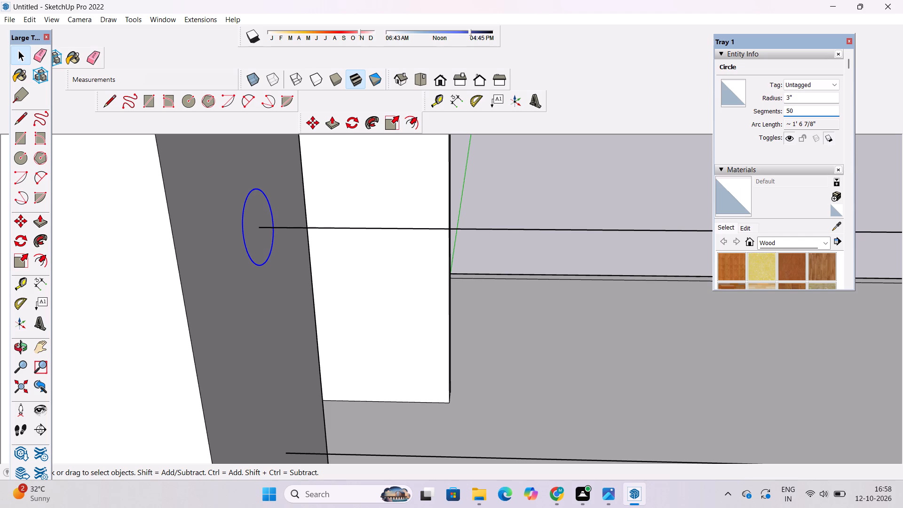
key(Return)
click(610, 207)
Copy the circle and its face 1' 9" down the side wall onto the second horizontal line's endpoint.
scroll(229, 220, down, 5)
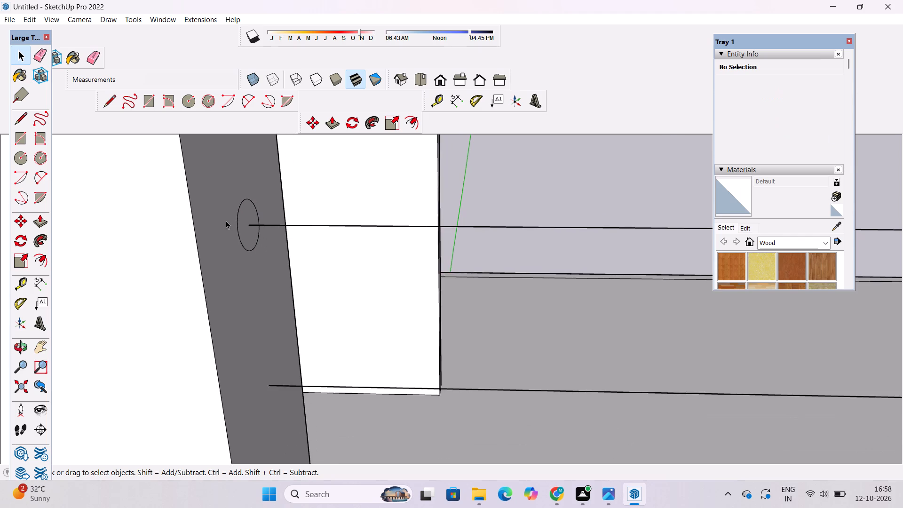
scroll(226, 233, up, 6)
double_click(245, 221)
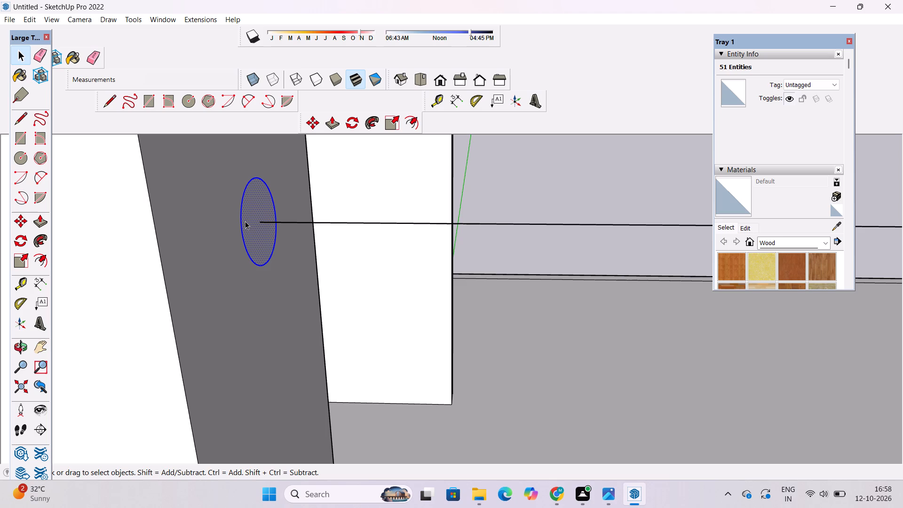
key(m)
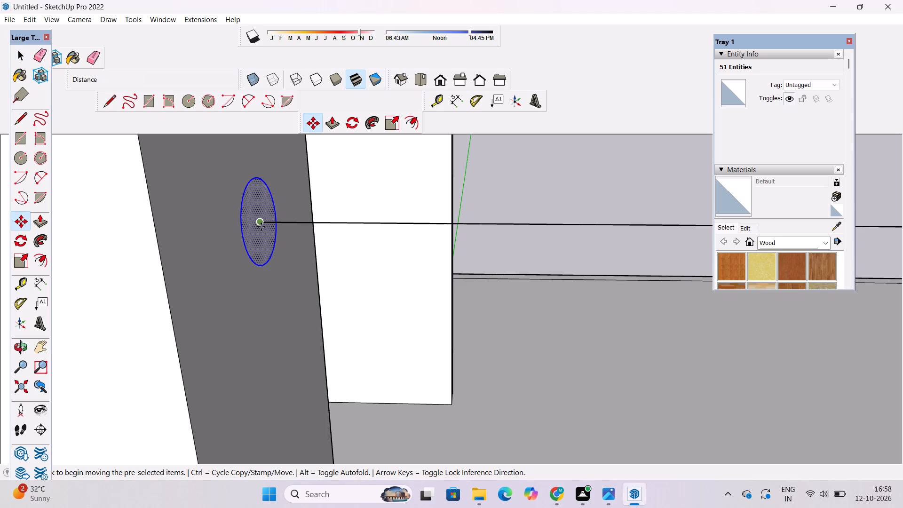
click(260, 223)
scroll(260, 222, down, 9)
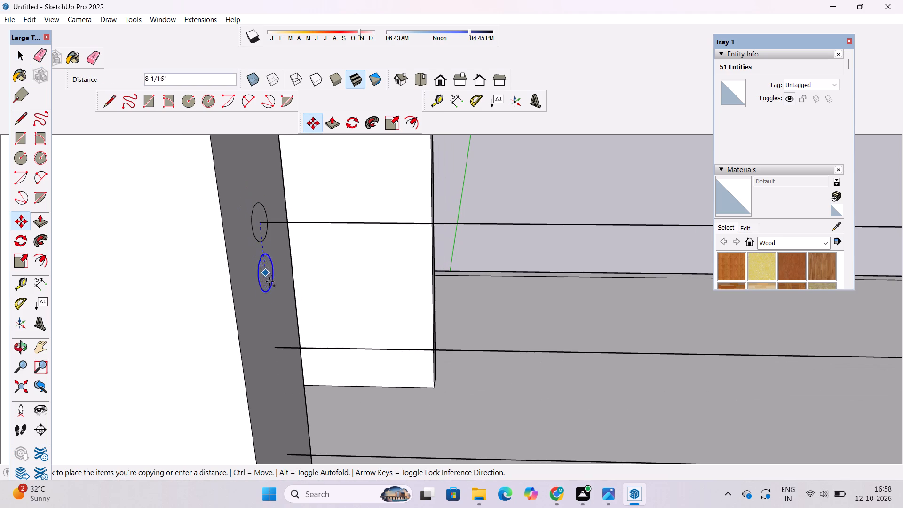
scroll(267, 346, up, 7)
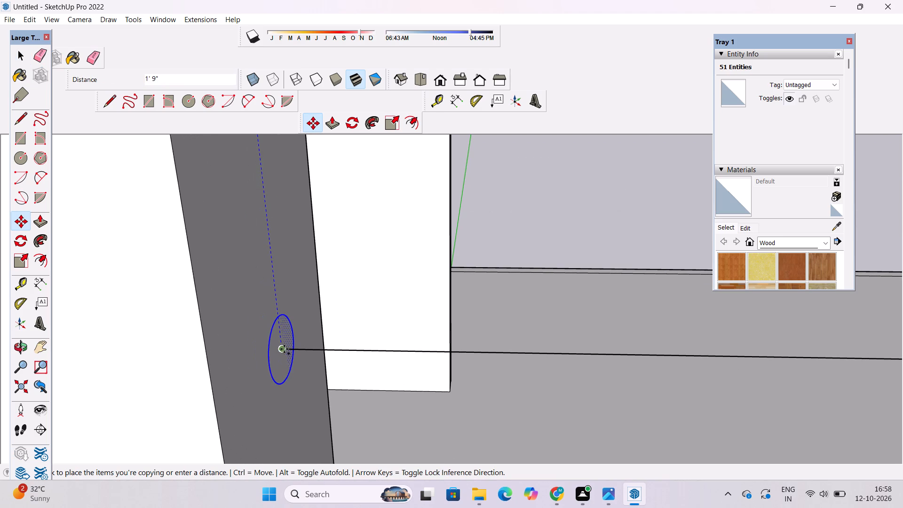
click(283, 352)
Copy the circle from the second horizontal line down onto the third horizontal line's endpoint.
scroll(260, 262, down, 11)
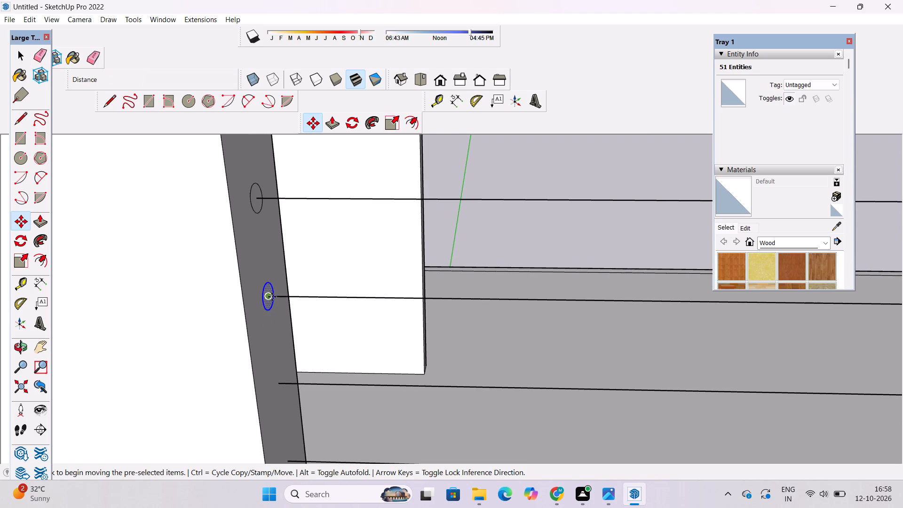
click(268, 296)
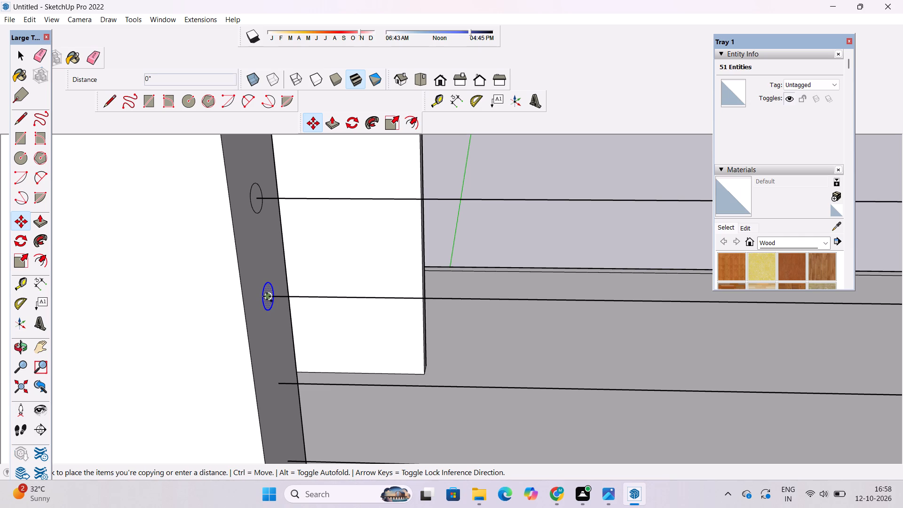
scroll(262, 274, down, 6)
scroll(261, 326, up, 8)
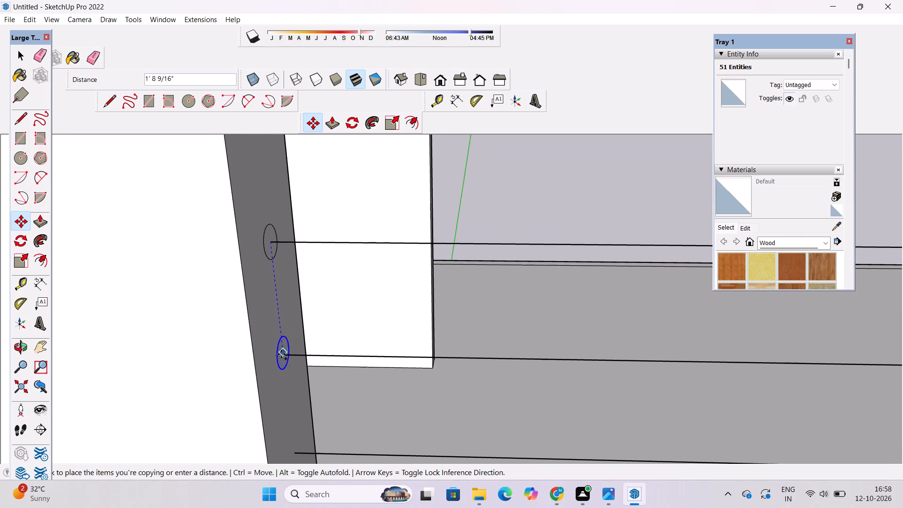
click(285, 357)
Copy the circle from the third horizontal line down onto the fourth horizontal line's endpoint and clear the selection.
scroll(280, 296, down, 6)
scroll(286, 340, up, 5)
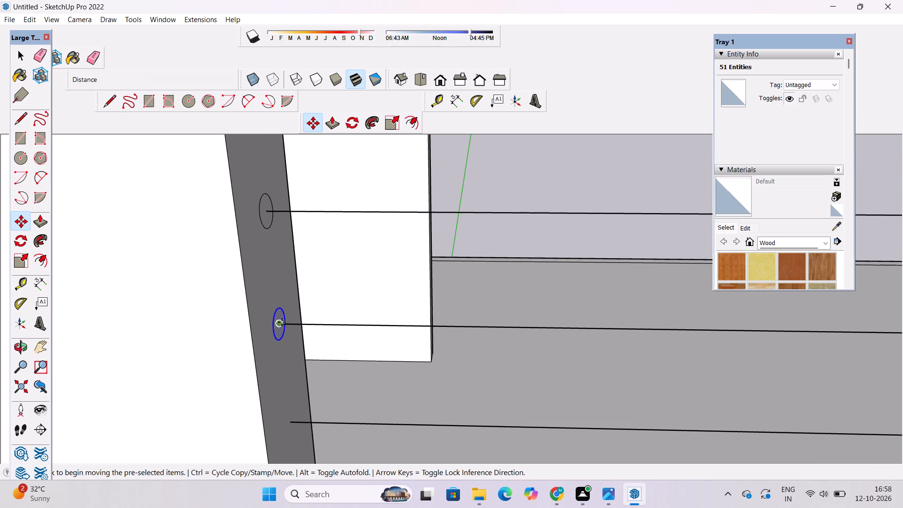
click(280, 324)
scroll(280, 324, down, 5)
scroll(273, 386, up, 8)
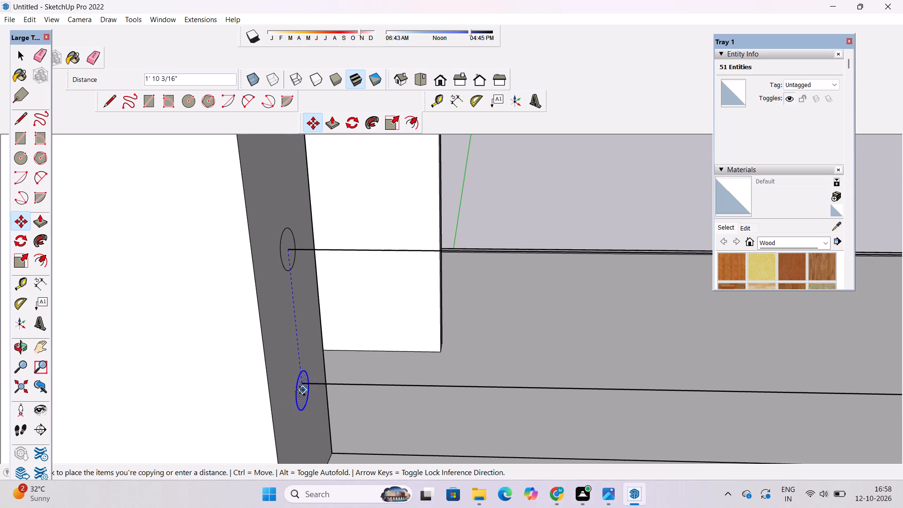
click(302, 383)
key(space)
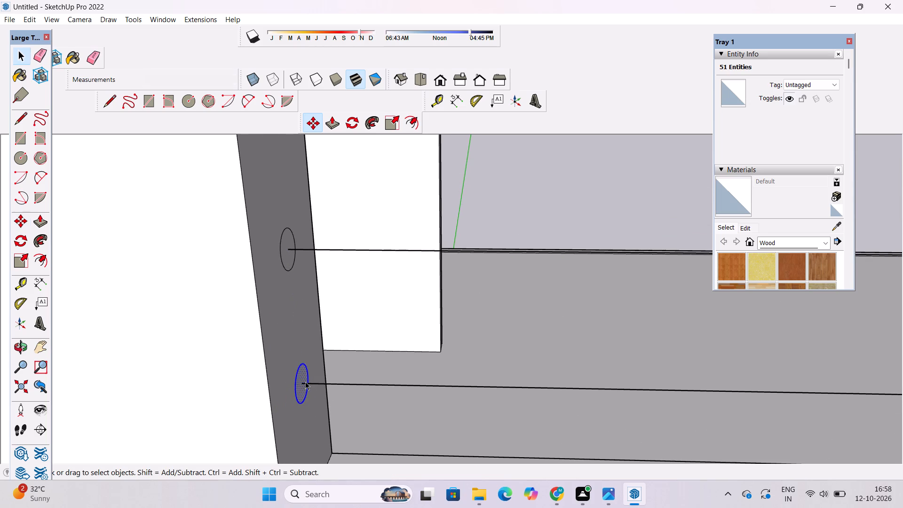
click(521, 196)
Examine the full railing framework across the opening, from the circular profiles to its opposite end.
scroll(340, 270, down, 3)
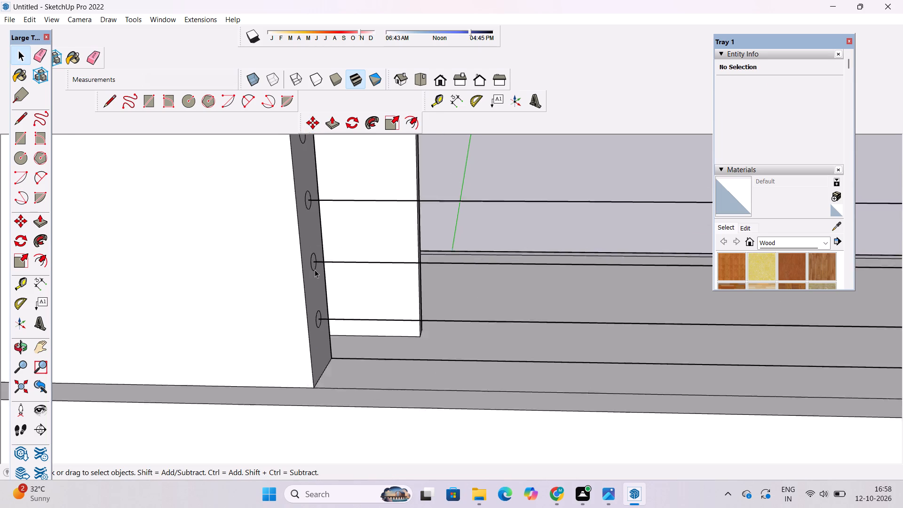
scroll(315, 270, down, 7)
key(o)
shift+drag(624, 324, 570, 337)
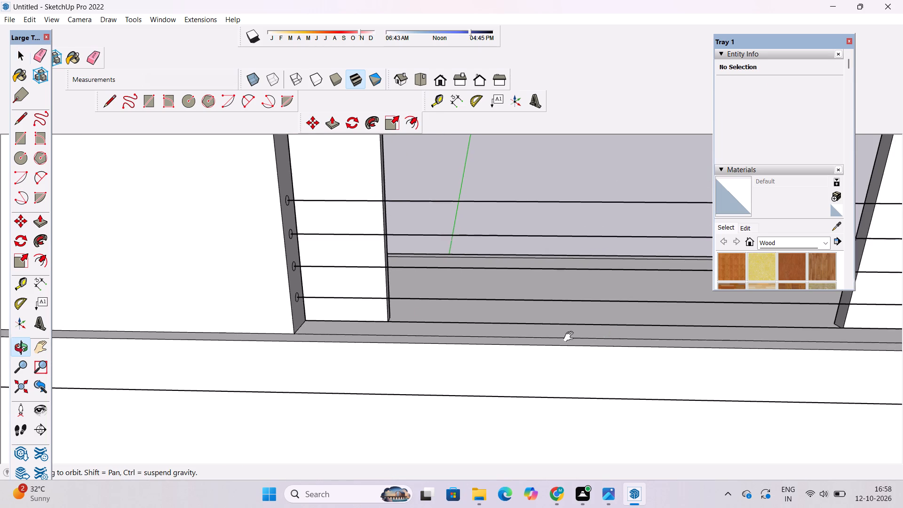
shift+drag(570, 337, 480, 370)
scroll(476, 369, down, 4)
shift+drag(463, 380, 455, 386)
shift+drag(476, 372, 398, 382)
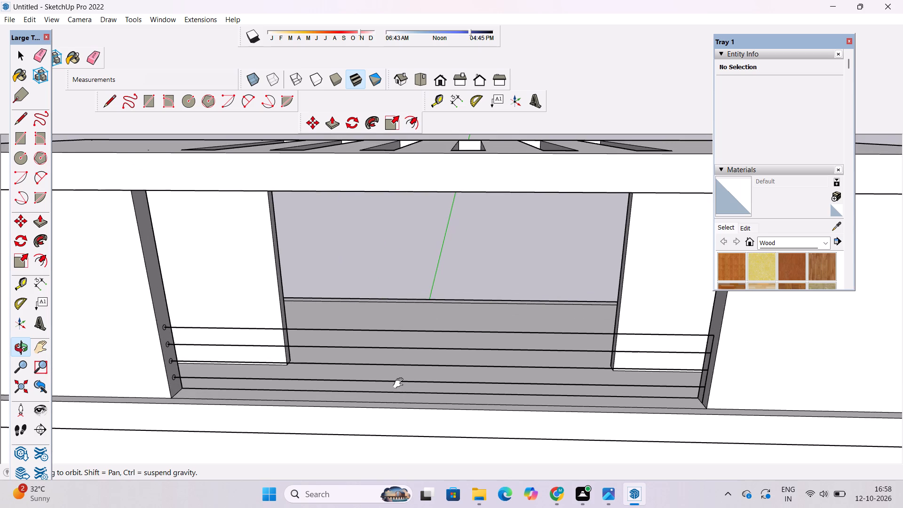
Erase the vertical line segments linking the four horizontal railing lines at the end opposite the circular profiles.
shift+click(400, 383)
shift+drag(542, 372, 432, 370)
drag(442, 367, 509, 364)
scroll(567, 337, up, 4)
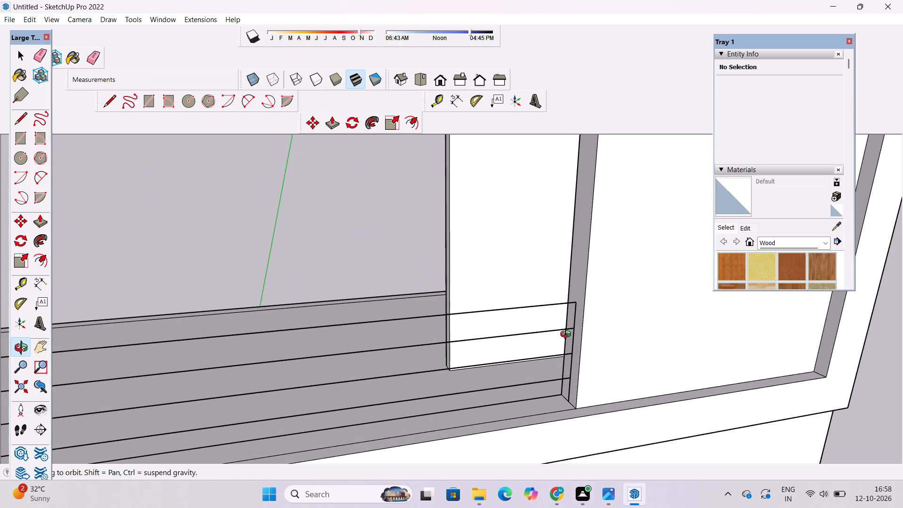
key(e)
scroll(584, 325, up, 4)
click(570, 314)
click(570, 350)
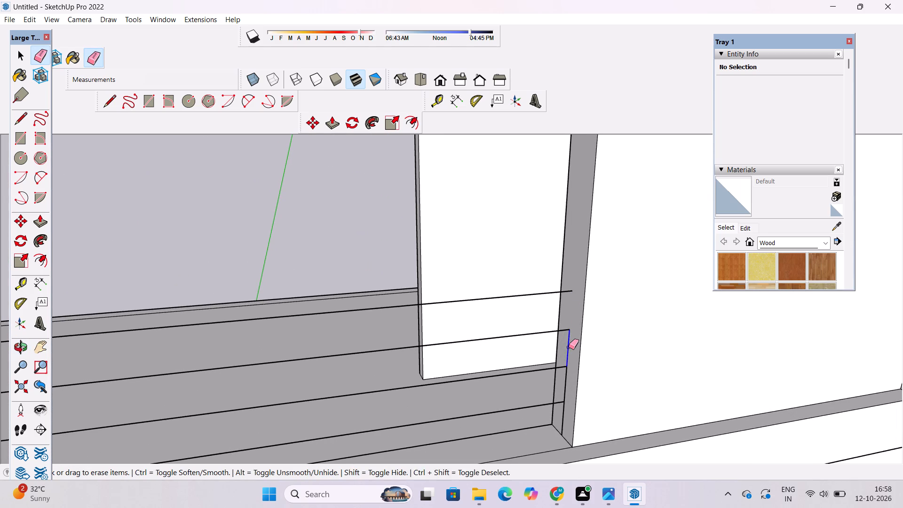
click(569, 347)
drag(572, 383, 566, 378)
drag(566, 381, 566, 398)
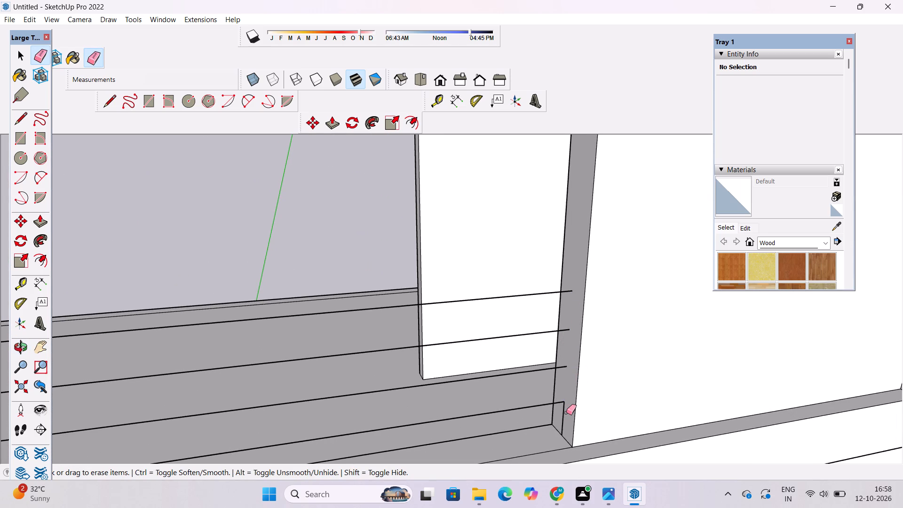
click(566, 413)
key(space)
Extrude the top circular profile 51' along its line to the opposite side wall of the opening.
key(o)
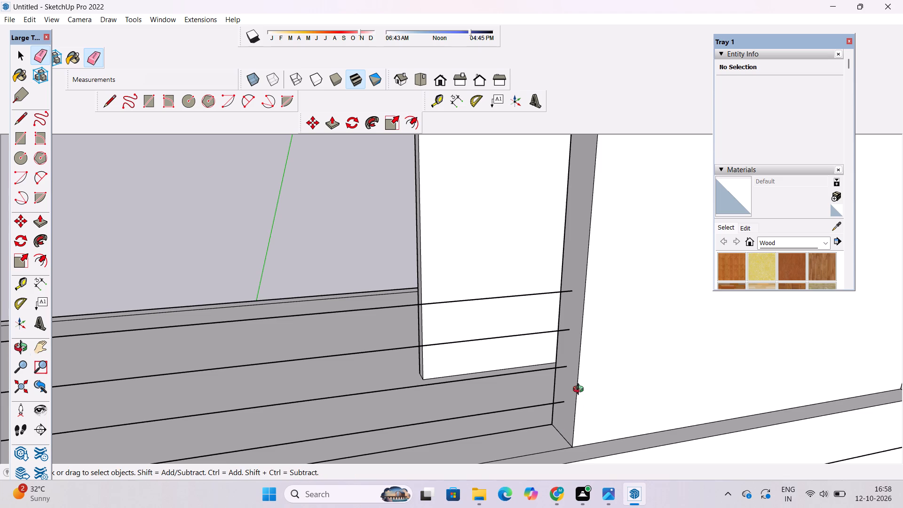
drag(584, 389, 497, 380)
shift+drag(392, 373, 583, 412)
scroll(576, 374, down, 5)
drag(572, 389, 554, 357)
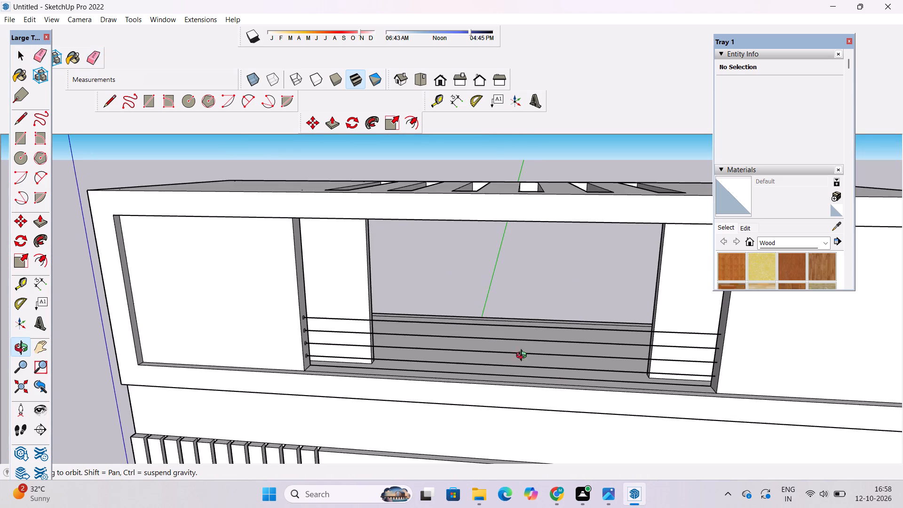
scroll(353, 355, up, 5)
key(space)
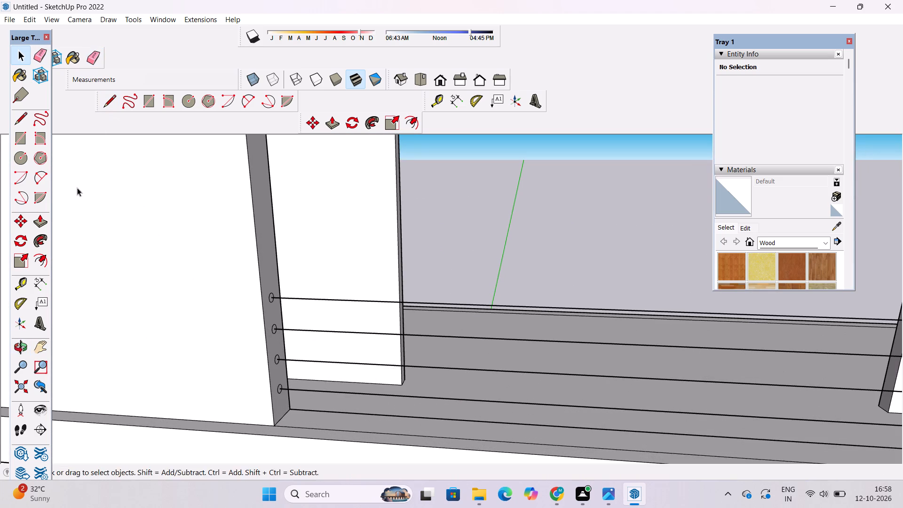
click(42, 224)
scroll(275, 297, up, 7)
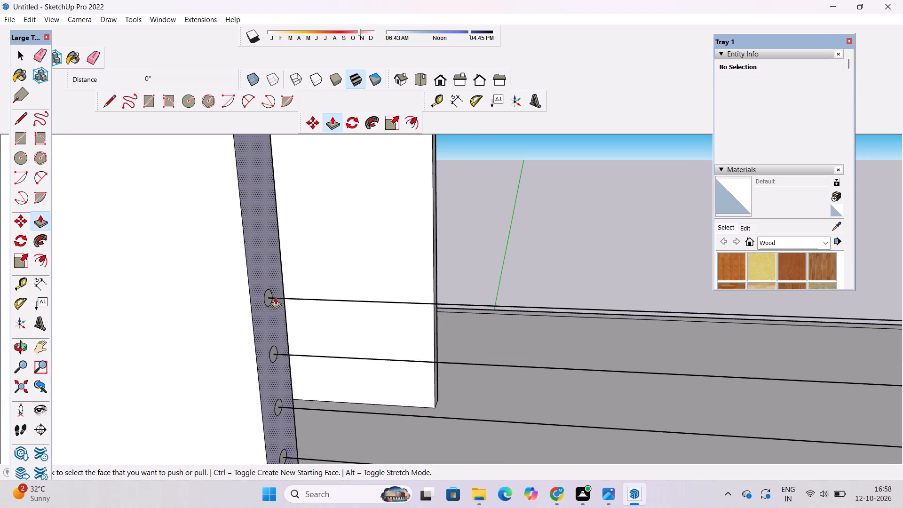
scroll(275, 297, up, 3)
click(268, 297)
scroll(290, 300, down, 19)
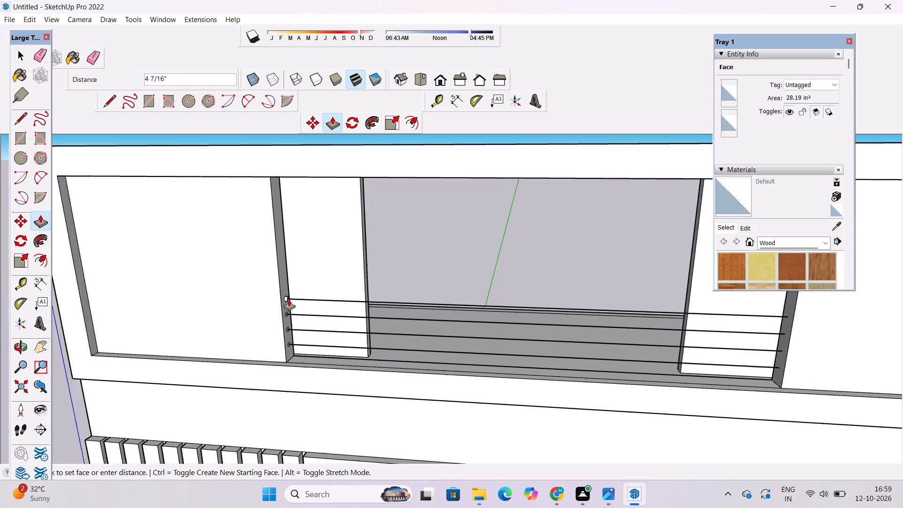
scroll(289, 299, down, 1)
scroll(441, 302, up, 6)
scroll(764, 312, up, 5)
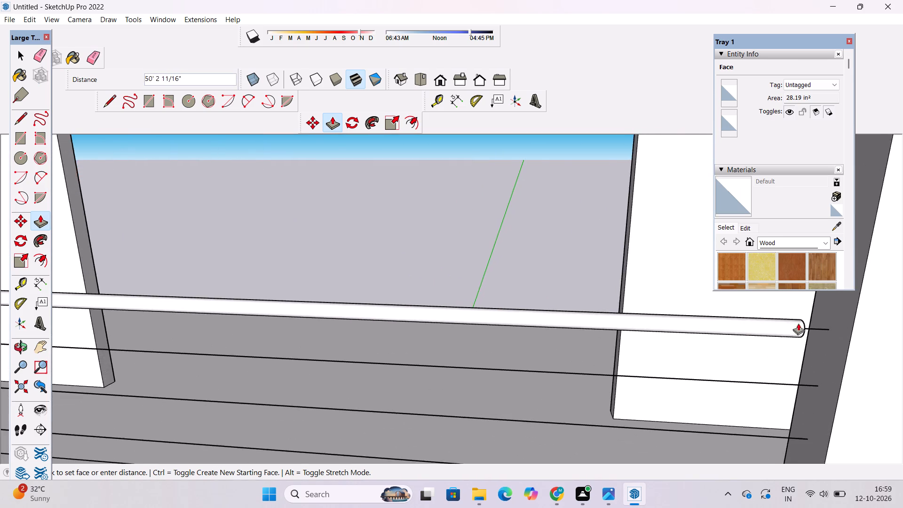
scroll(798, 323, up, 4)
click(849, 346)
Extrude the second circular profile 51' across the opening to match the top rail.
scroll(832, 349, down, 4)
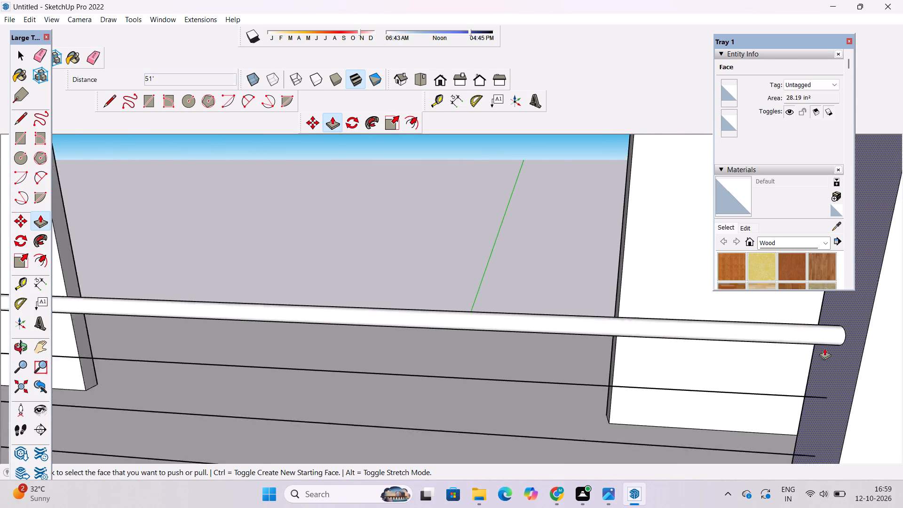
scroll(824, 348, down, 2)
scroll(194, 300, down, 9)
scroll(102, 308, up, 6)
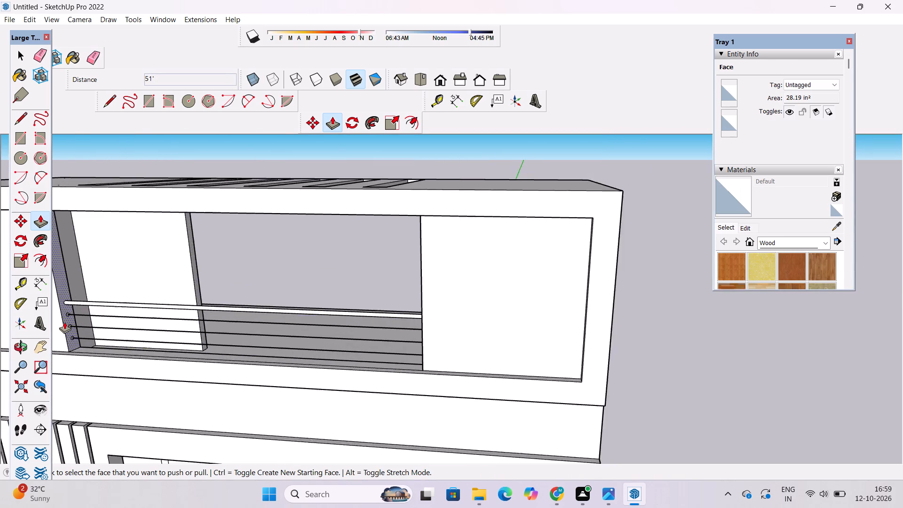
scroll(64, 322, up, 8)
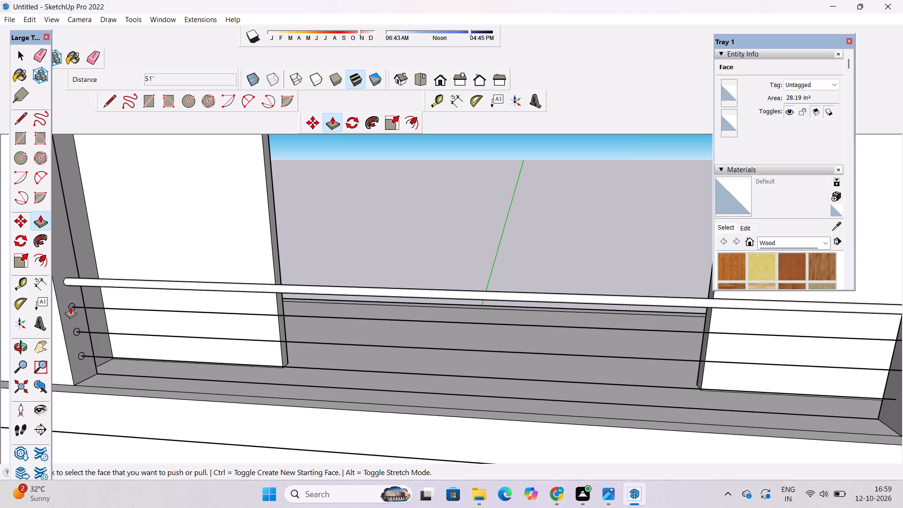
click(71, 305)
scroll(191, 305, down, 6)
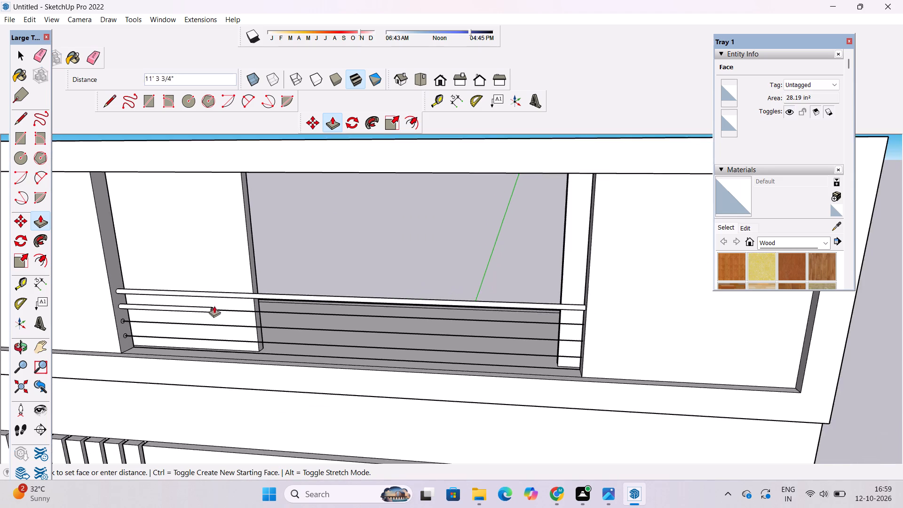
scroll(214, 306, down, 1)
scroll(275, 310, up, 4)
scroll(363, 318, up, 4)
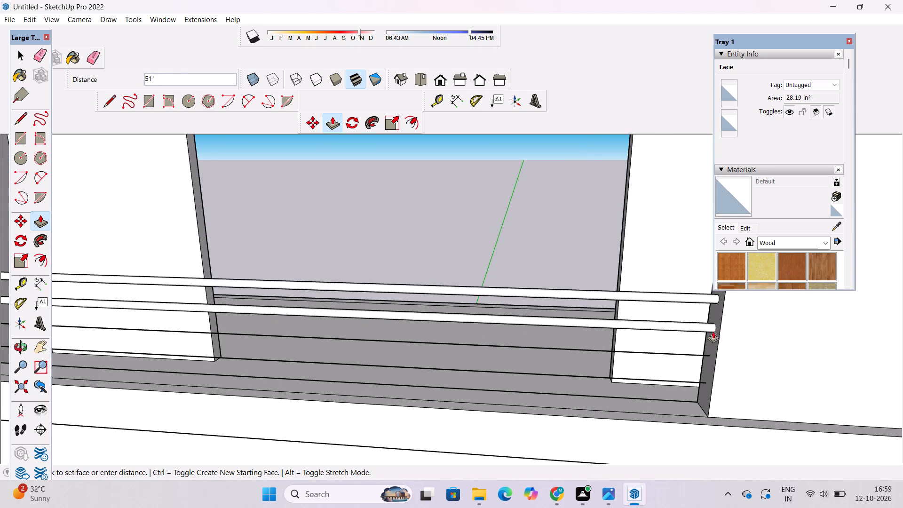
click(711, 341)
Extrude the third circular profile 51' across the opening.
scroll(644, 331, down, 6)
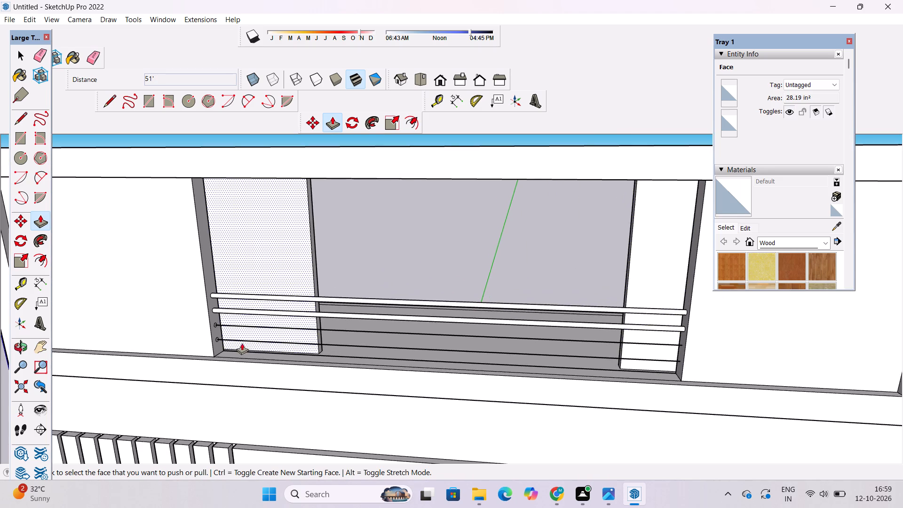
scroll(230, 325, up, 8)
click(206, 317)
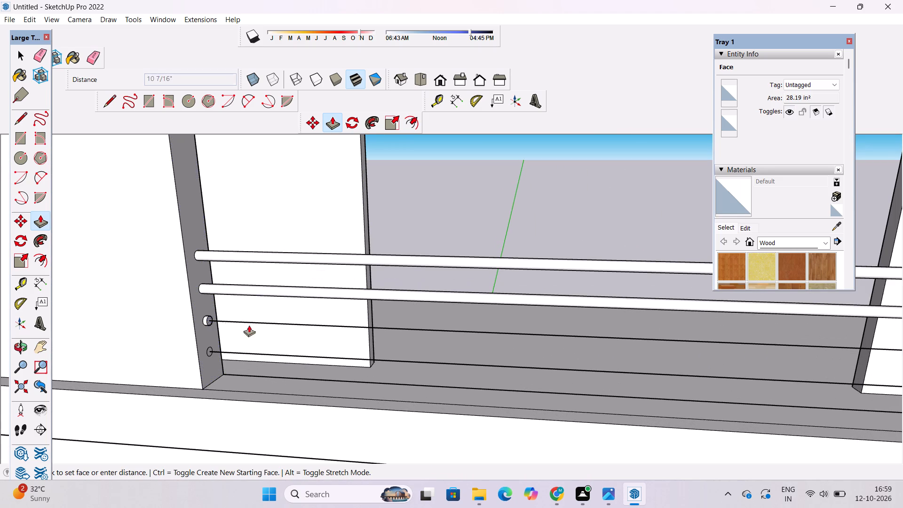
text(51')
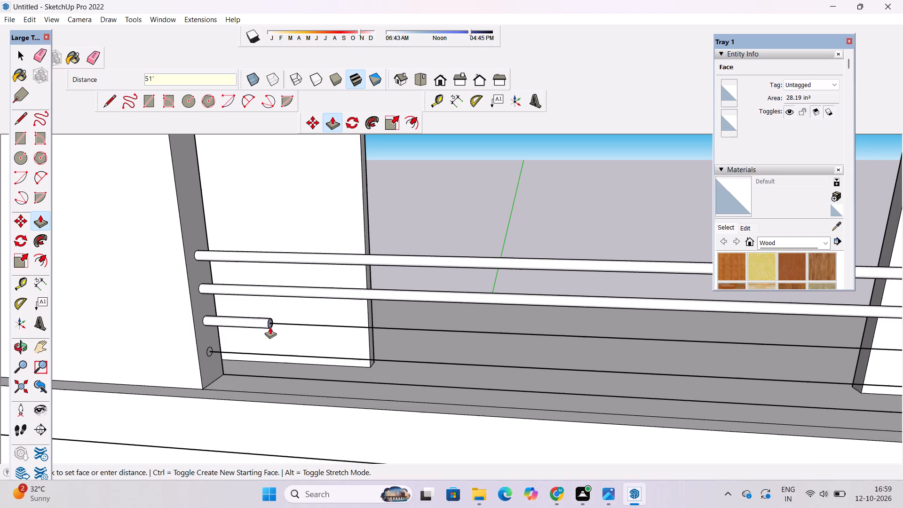
key(Return)
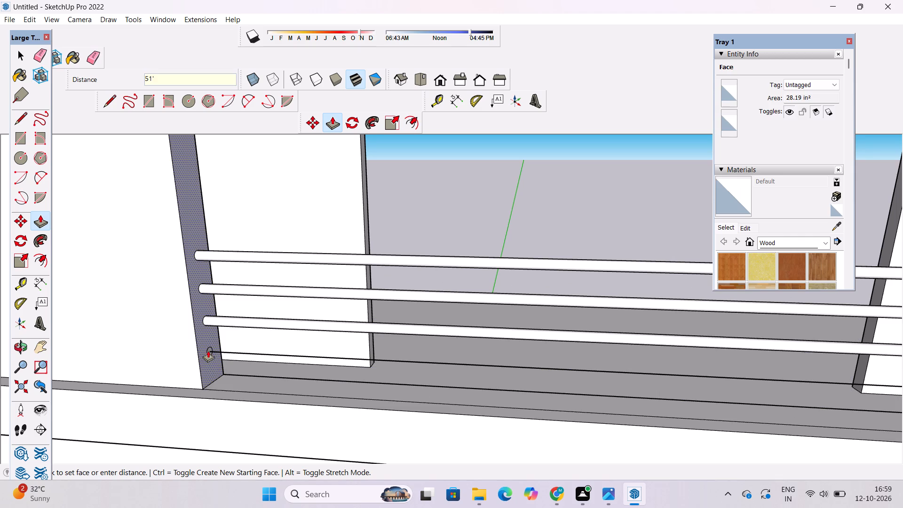
Extrude the fourth, lowest circular profile 51' across the opening.
click(209, 350)
text(51')
key(Return)
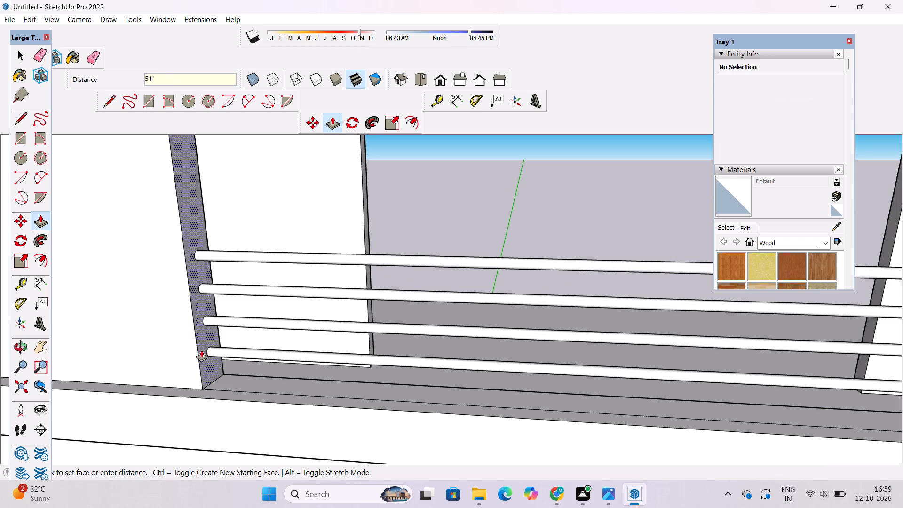
Clear the selection and examine the four-rail railing within the whole top storey.
key(o)
scroll(182, 393, down, 10)
drag(222, 413, 269, 416)
drag(269, 416, 261, 397)
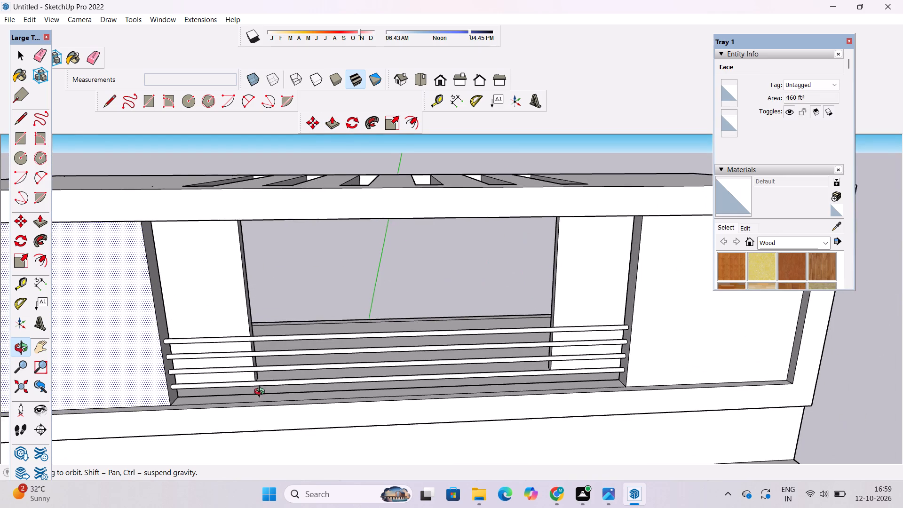
scroll(261, 392, down, 4)
drag(268, 415, 250, 399)
key(space)
click(826, 374)
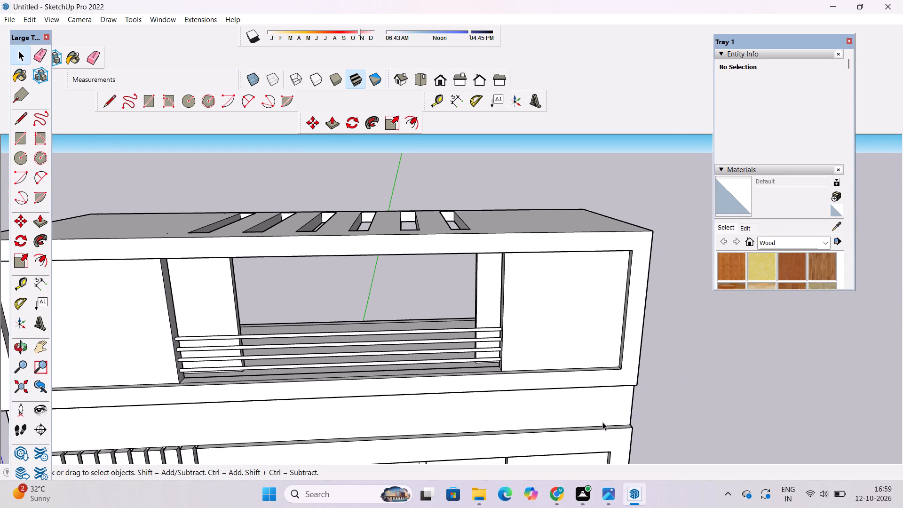
key(o)
scroll(516, 394, down, 4)
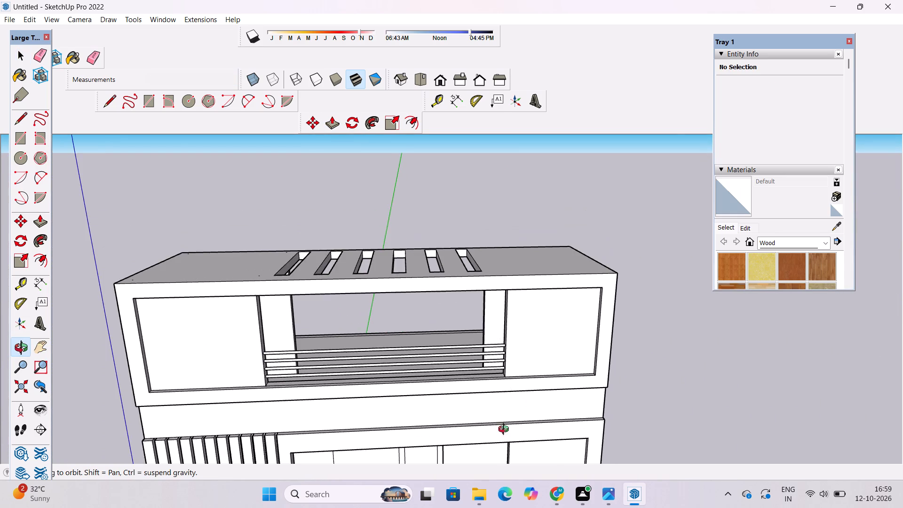
drag(504, 432, 493, 412)
drag(341, 310, 335, 352)
Erase the two stray marks near the slotted roof's back edge, one beside the end slot and one at the corner.
scroll(269, 250, up, 1)
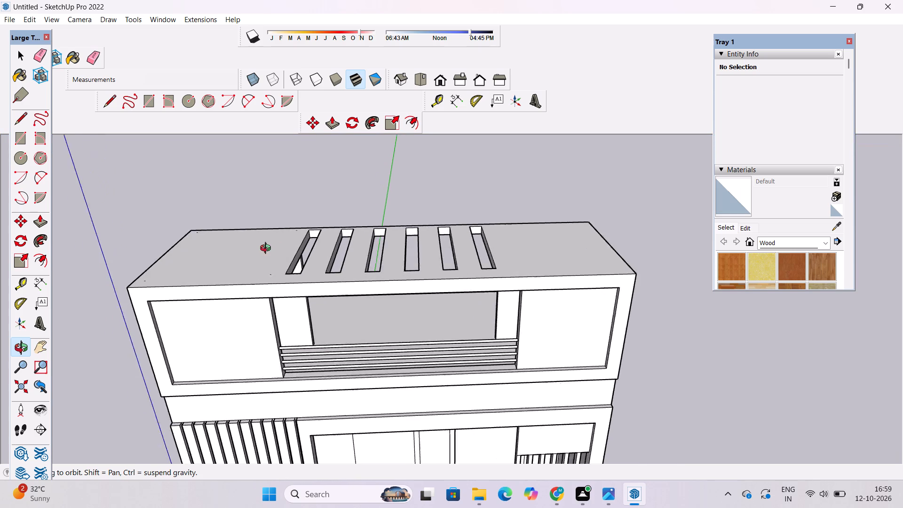
scroll(268, 249, up, 2)
drag(262, 259, 347, 279)
shift+drag(347, 279, 333, 329)
scroll(382, 224, up, 4)
shift+drag(383, 230, 384, 265)
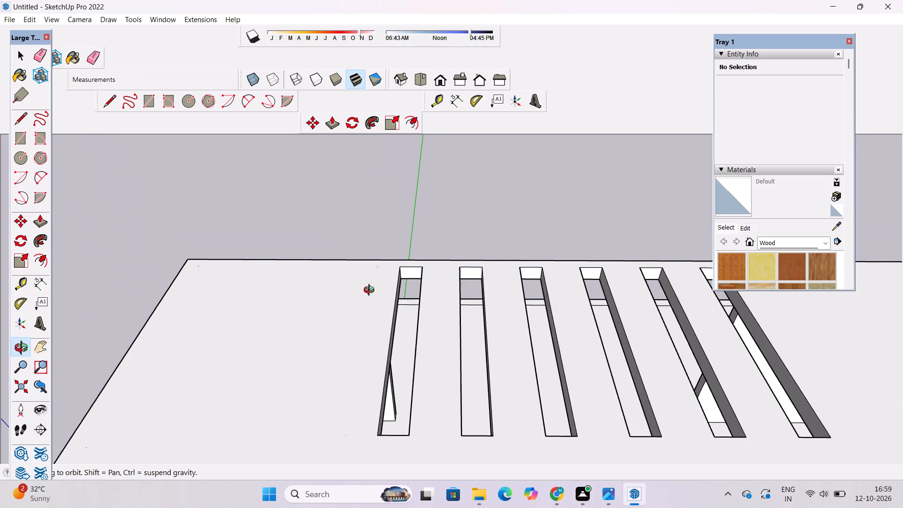
drag(371, 293, 379, 247)
scroll(392, 259, up, 3)
shift+drag(378, 275, 379, 286)
drag(363, 297, 358, 289)
key(e)
scroll(358, 285, up, 3)
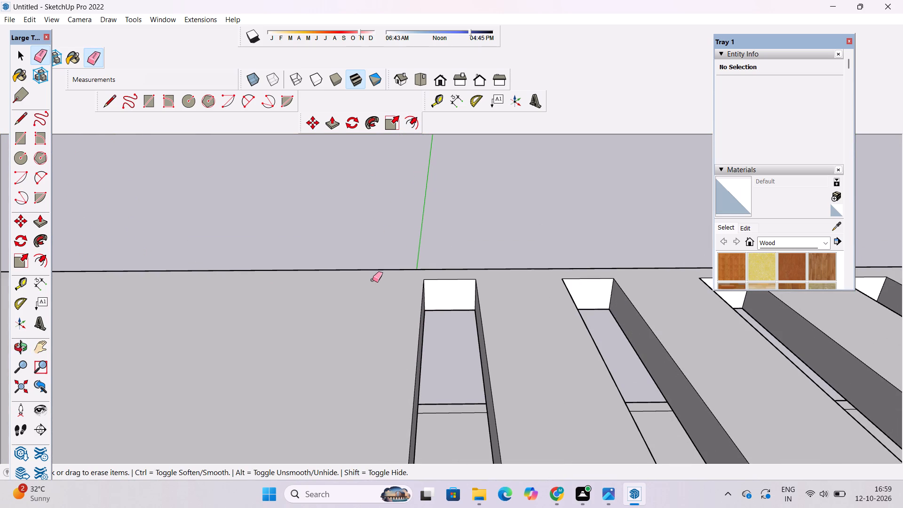
click(372, 280)
scroll(386, 254, down, 5)
scroll(211, 263, up, 4)
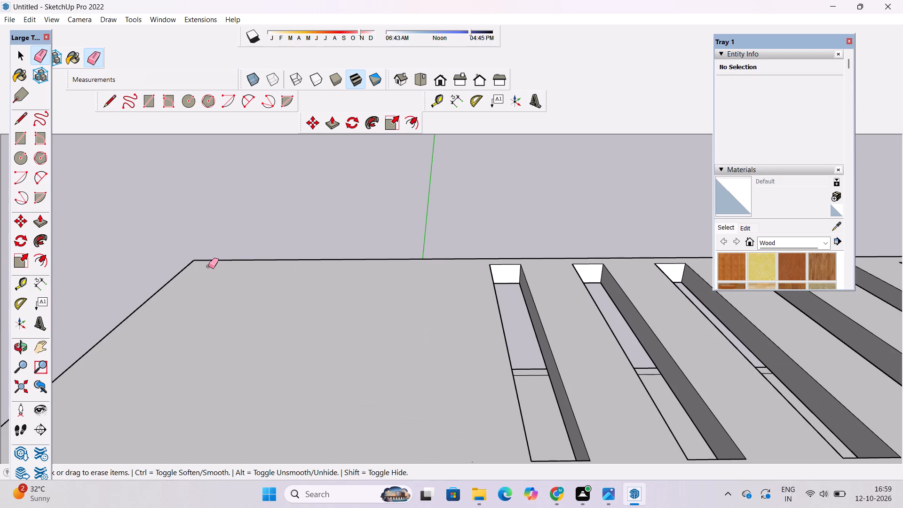
click(208, 266)
Erase the two stray marks near the roof's front edge, one at the corner and one beside the end slot.
scroll(241, 263, down, 6)
scroll(143, 364, up, 5)
drag(131, 347, 127, 349)
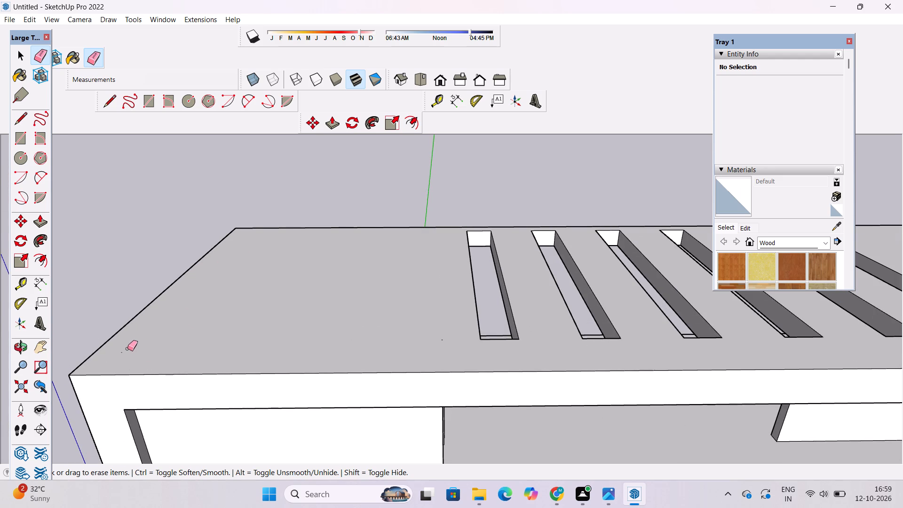
drag(127, 349, 121, 353)
drag(442, 331, 443, 340)
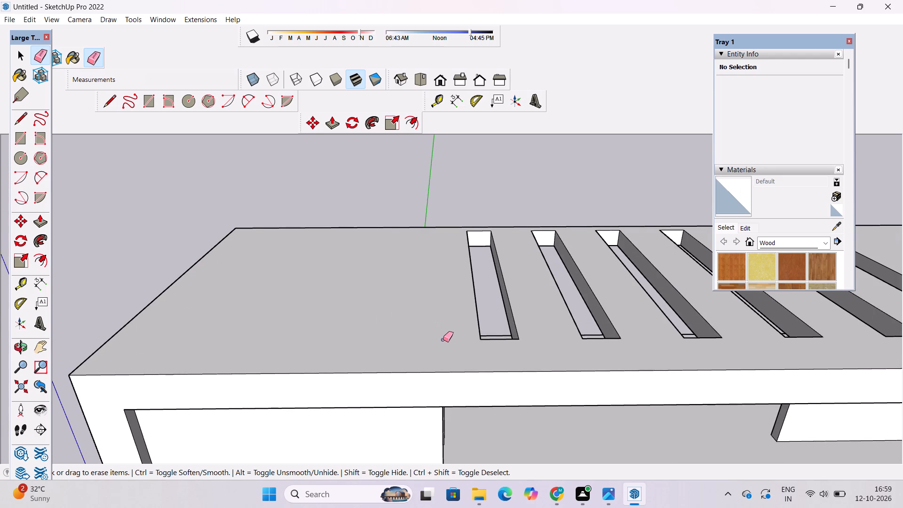
drag(443, 340, 443, 340)
key(space)
Examine the roof slots and railing from the front and from below.
key(o)
scroll(437, 328, down, 2)
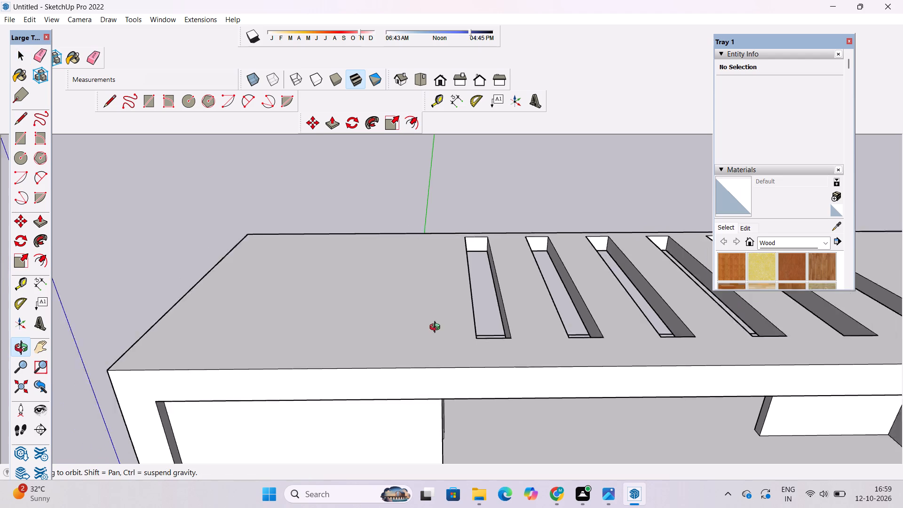
scroll(437, 328, down, 4)
drag(613, 332, 555, 327)
drag(547, 367, 588, 220)
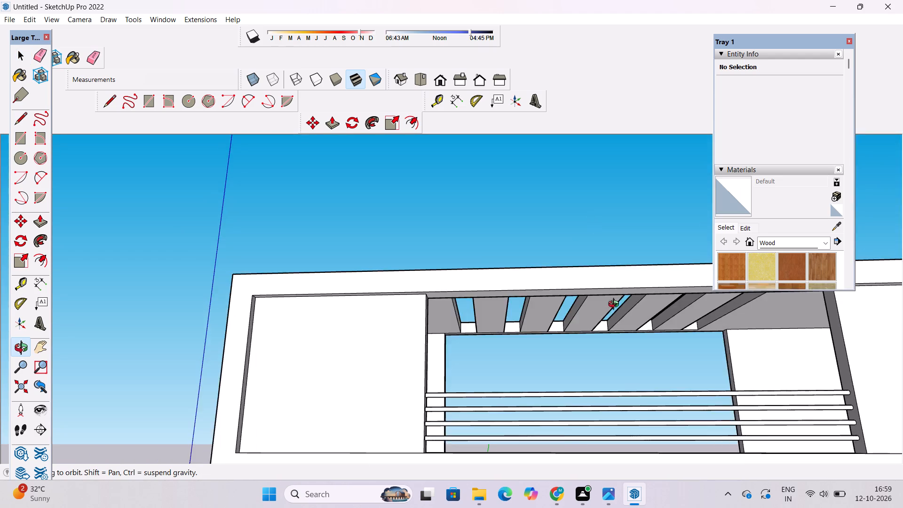
shift+drag(616, 305, 446, 332)
drag(470, 369, 501, 208)
scroll(392, 263, down, 5)
drag(411, 274, 424, 421)
drag(298, 380, 263, 273)
Erase the two short edges crossing the narrow underside strip of the top storey below the railing.
scroll(275, 363, up, 3)
shift+drag(295, 331, 248, 352)
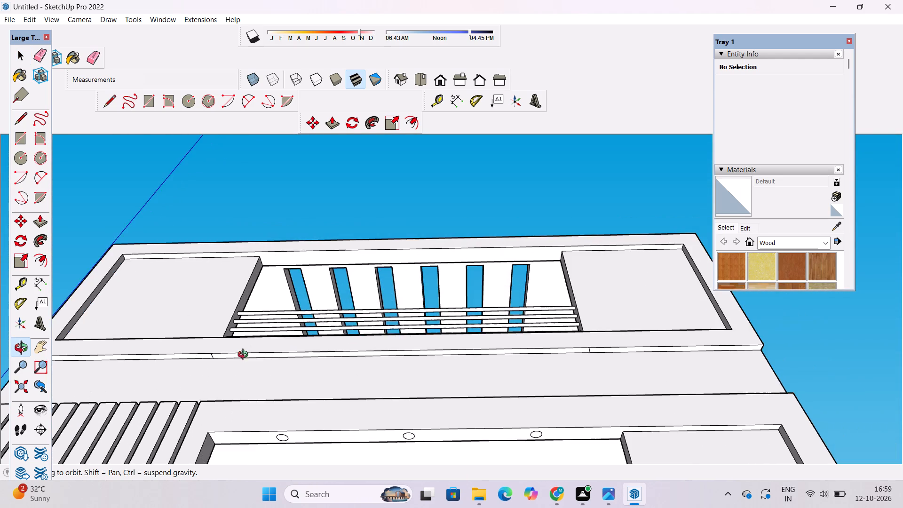
scroll(228, 358, up, 5)
key(e)
scroll(206, 363, up, 10)
drag(203, 344, 190, 349)
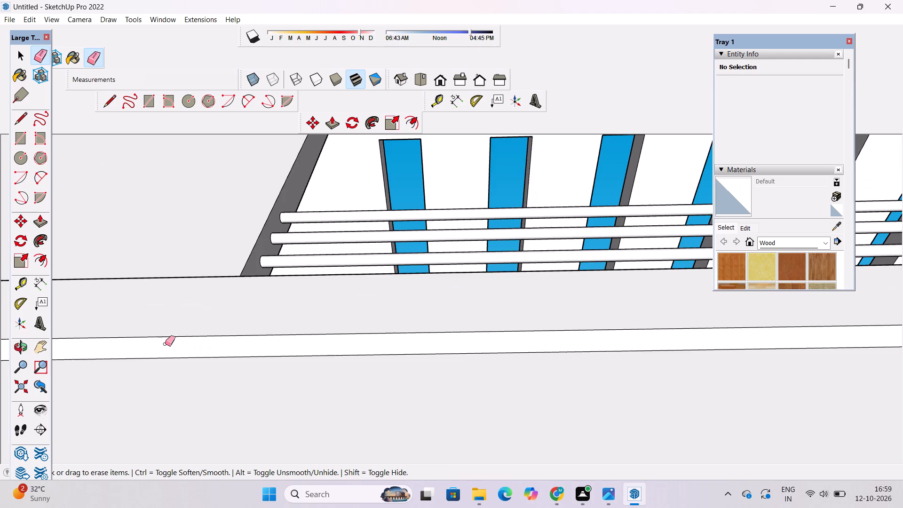
scroll(138, 325, down, 16)
scroll(580, 316, up, 10)
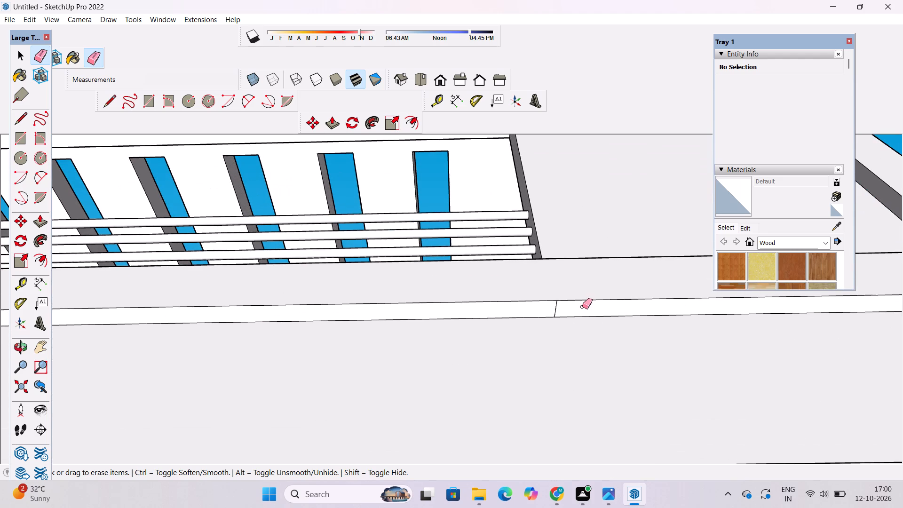
drag(576, 307, 553, 310)
key(o)
scroll(536, 308, down, 6)
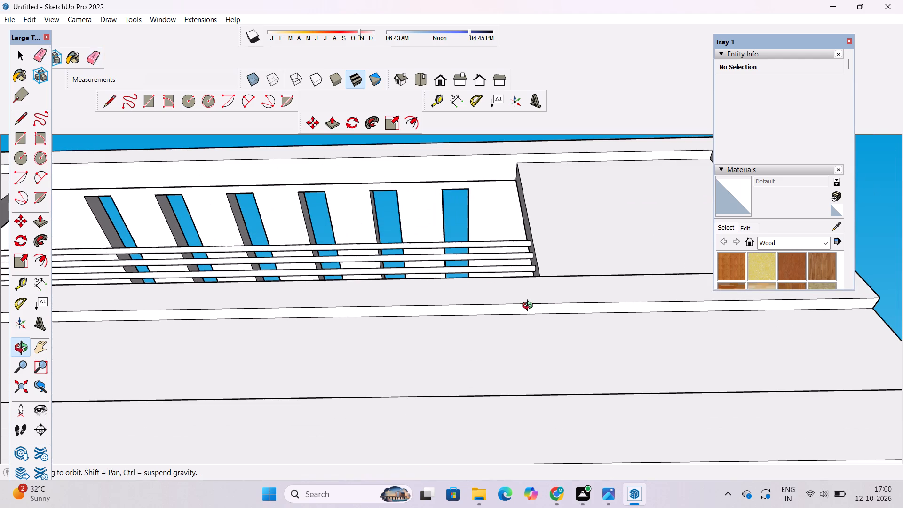
scroll(491, 291, down, 5)
drag(496, 258, 500, 294)
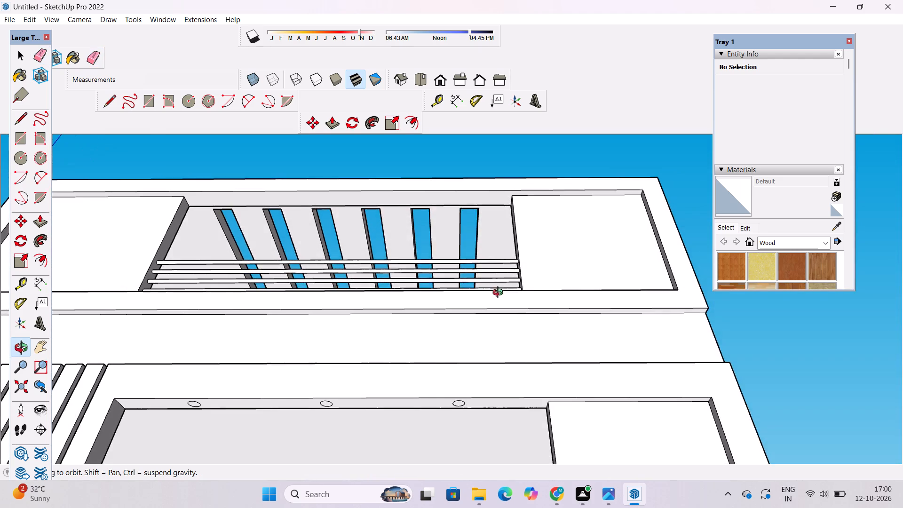
Examine the railing, roof slots and storeys below across the front facade, from above and head-on.
scroll(349, 243, down, 6)
scroll(304, 344, up, 4)
scroll(343, 312, up, 4)
scroll(502, 304, down, 3)
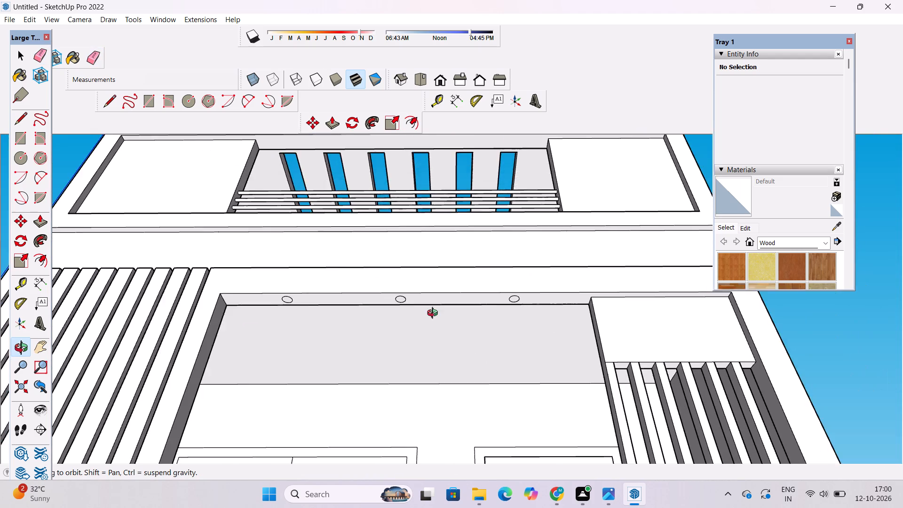
scroll(435, 314, down, 1)
scroll(411, 301, up, 4)
scroll(346, 257, down, 6)
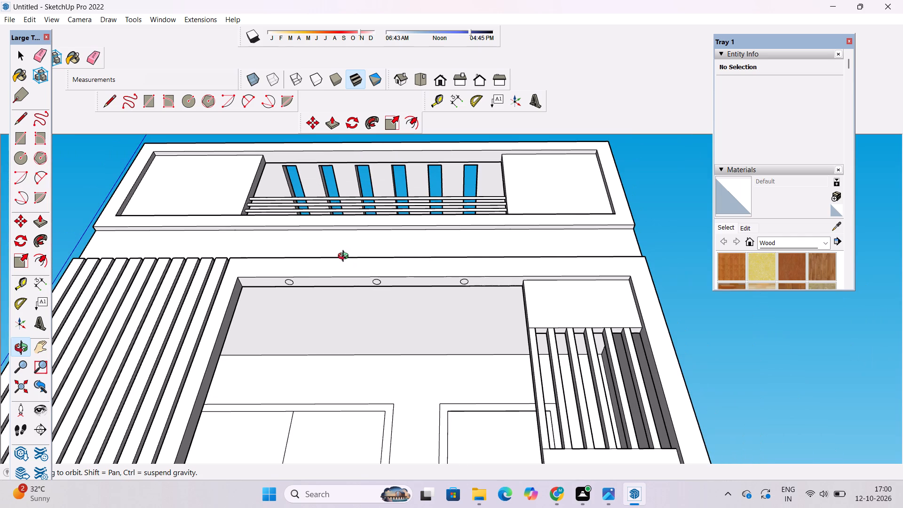
scroll(345, 257, down, 5)
drag(350, 255, 350, 300)
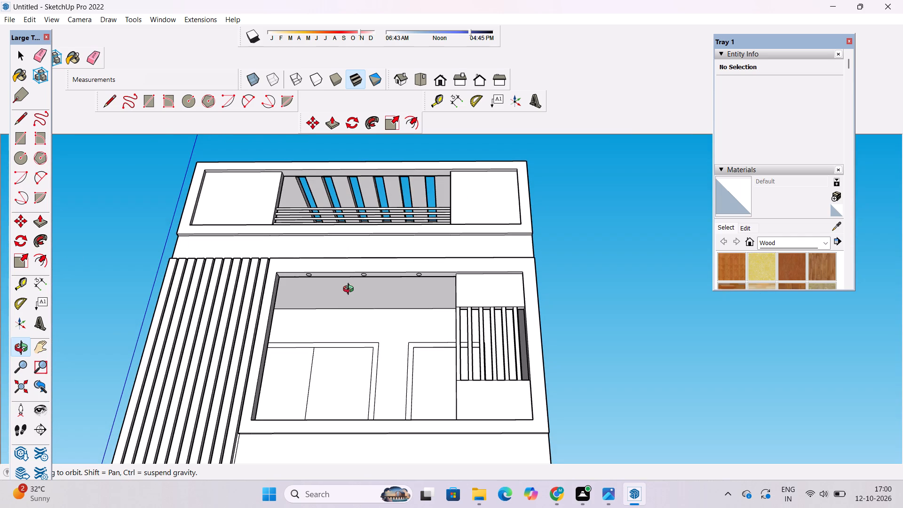
scroll(352, 146, down, 3)
drag(353, 188, 356, 283)
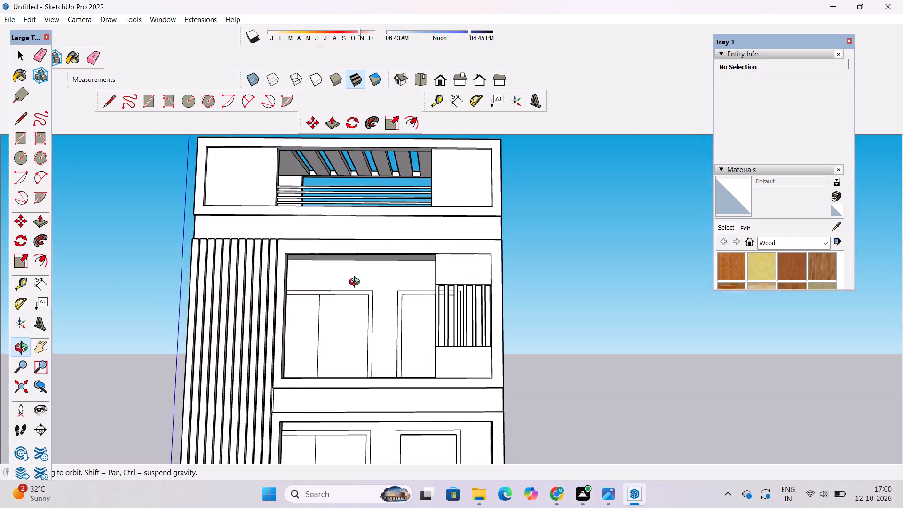
drag(356, 283, 358, 291)
scroll(353, 255, down, 6)
Erase the long horizontal edge running just below the top of the plain side wall, beneath the top storey.
drag(543, 267, 195, 300)
scroll(516, 242, up, 6)
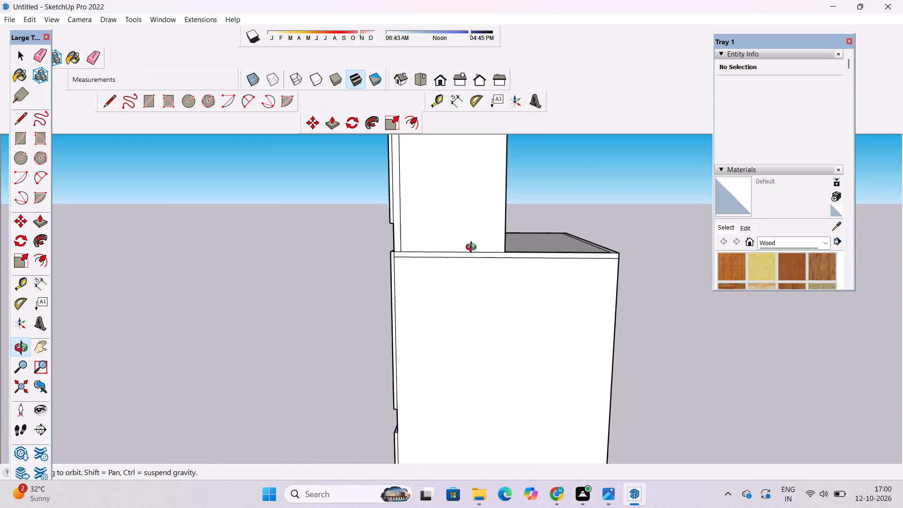
scroll(473, 248, up, 1)
drag(378, 267, 661, 263)
scroll(542, 251, down, 4)
shift+drag(515, 296, 437, 267)
drag(607, 308, 396, 332)
scroll(446, 333, up, 3)
scroll(458, 189, up, 4)
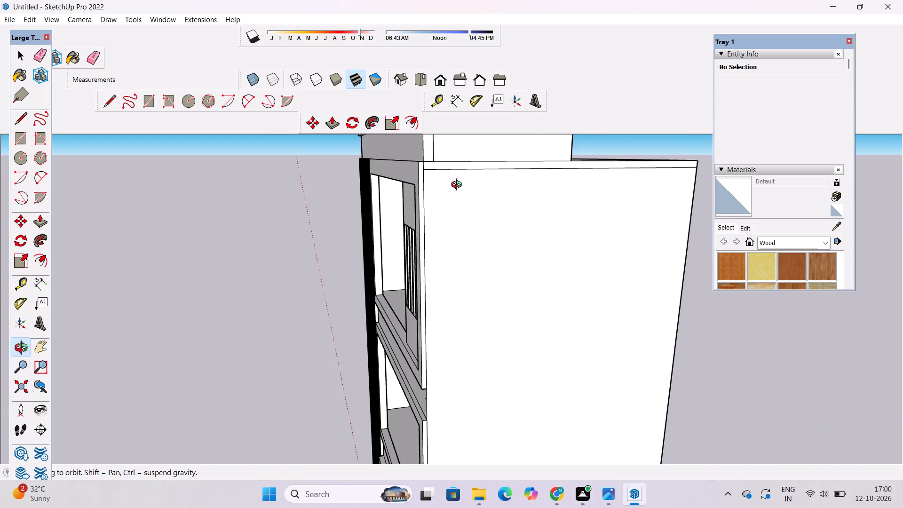
shift+drag(460, 183, 458, 221)
drag(454, 222, 414, 231)
shift+drag(445, 214, 440, 242)
drag(440, 242, 439, 225)
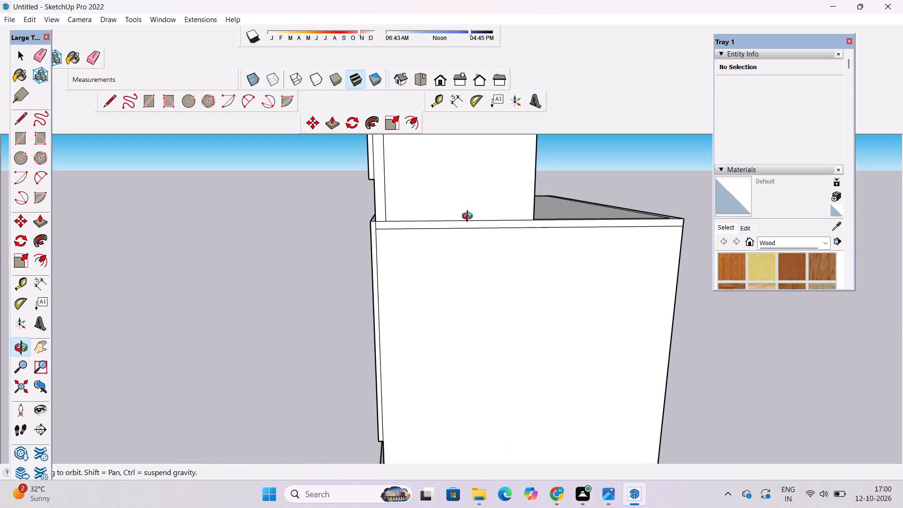
key(e)
scroll(468, 222, up, 4)
drag(468, 223, 468, 227)
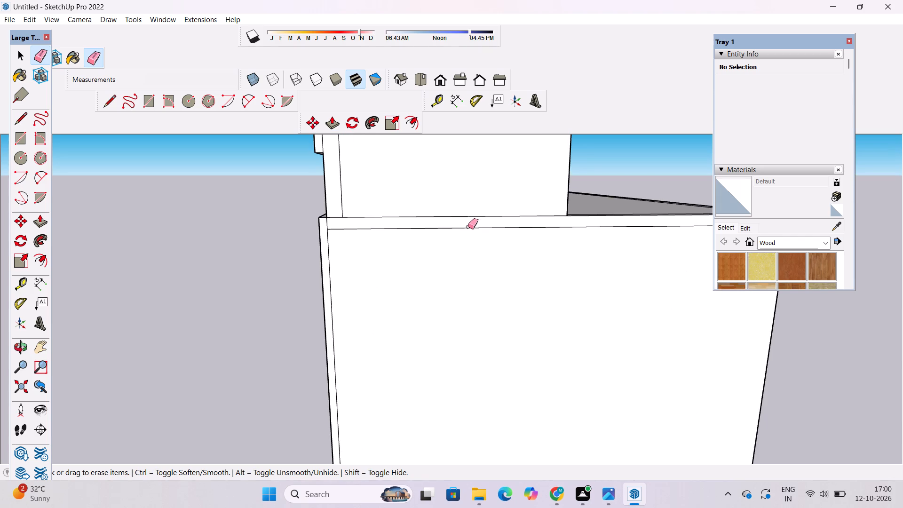
drag(468, 227, 467, 232)
scroll(387, 234, down, 5)
scroll(598, 232, up, 4)
click(604, 227)
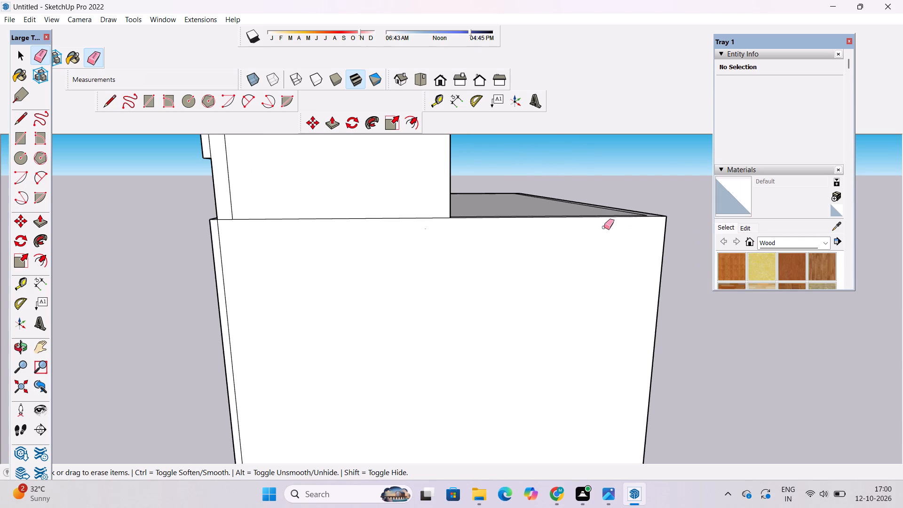
Examine the front facade from both corners, including the recessed balcony and its panel of vertical slats.
key(o)
drag(244, 254, 725, 163)
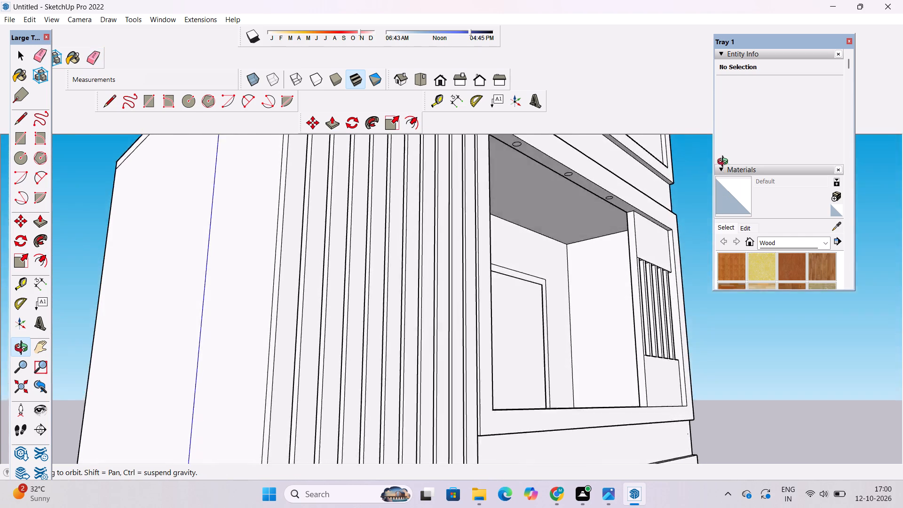
drag(725, 163, 725, 123)
drag(578, 225, 526, 342)
scroll(611, 296, down, 3)
drag(648, 297, 592, 318)
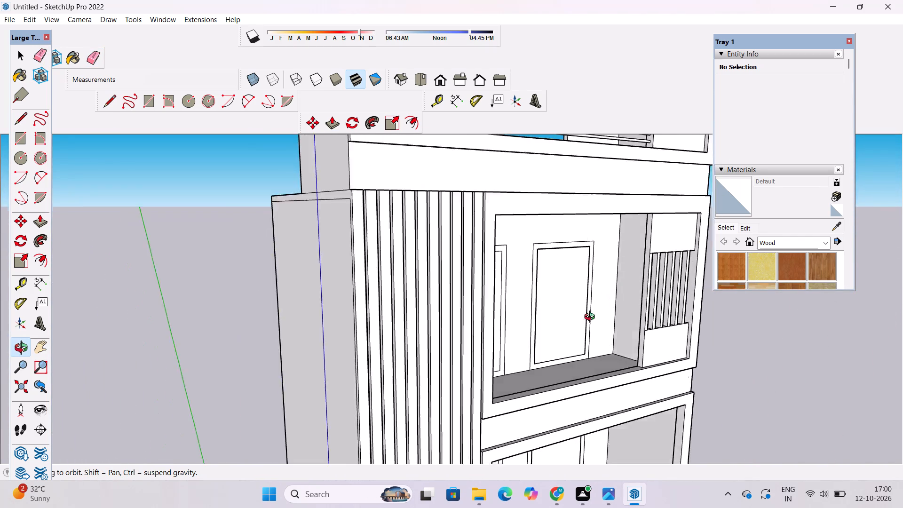
drag(592, 318, 573, 325)
scroll(728, 301, up, 2)
drag(728, 302, 374, 359)
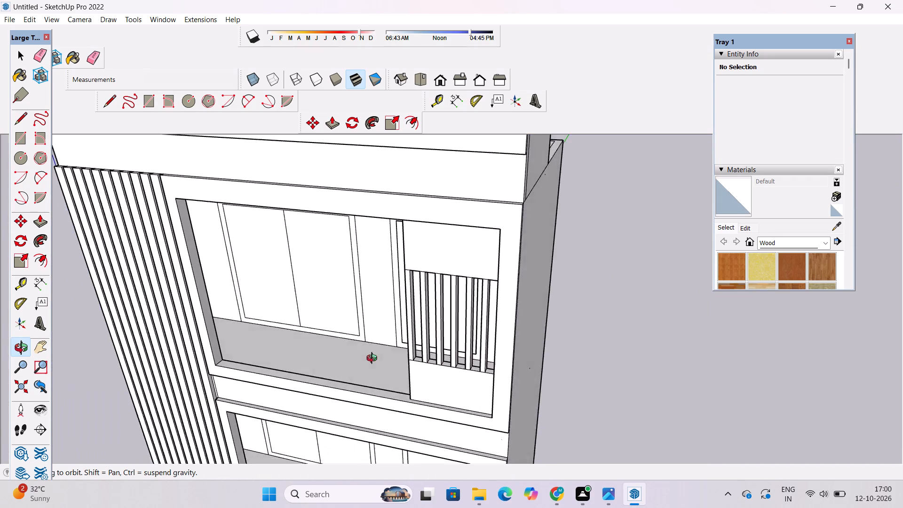
drag(374, 359, 383, 357)
scroll(478, 325, up, 9)
drag(397, 402, 558, 418)
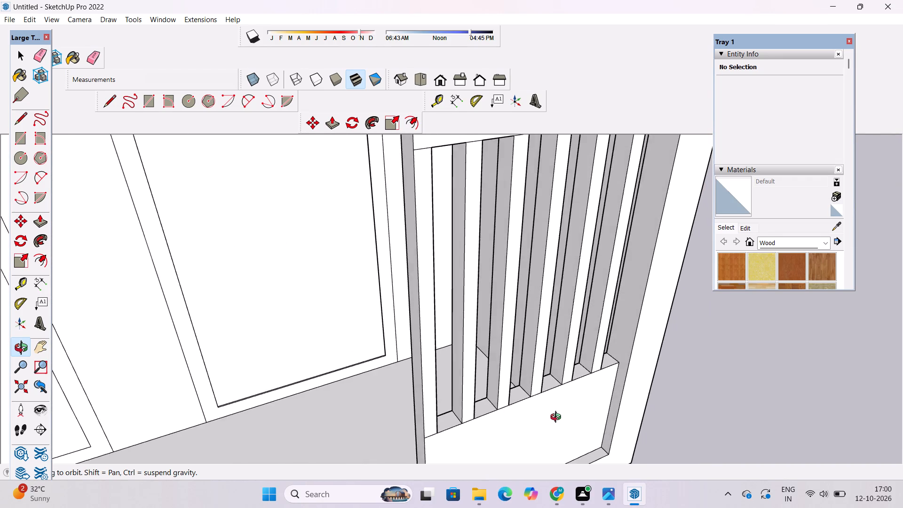
drag(558, 418, 559, 418)
drag(561, 418, 554, 405)
scroll(550, 392, down, 3)
scroll(549, 392, up, 3)
scroll(549, 392, down, 1)
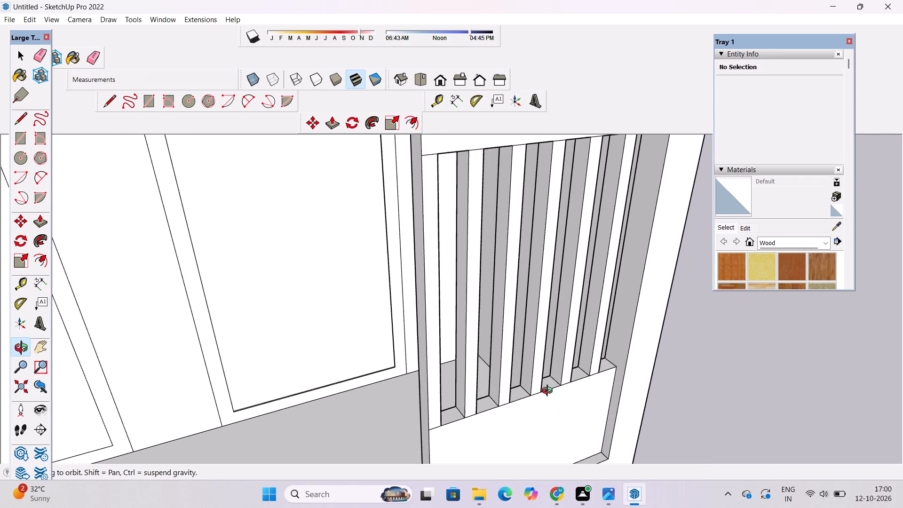
scroll(549, 392, down, 2)
scroll(506, 379, down, 4)
drag(519, 397, 489, 355)
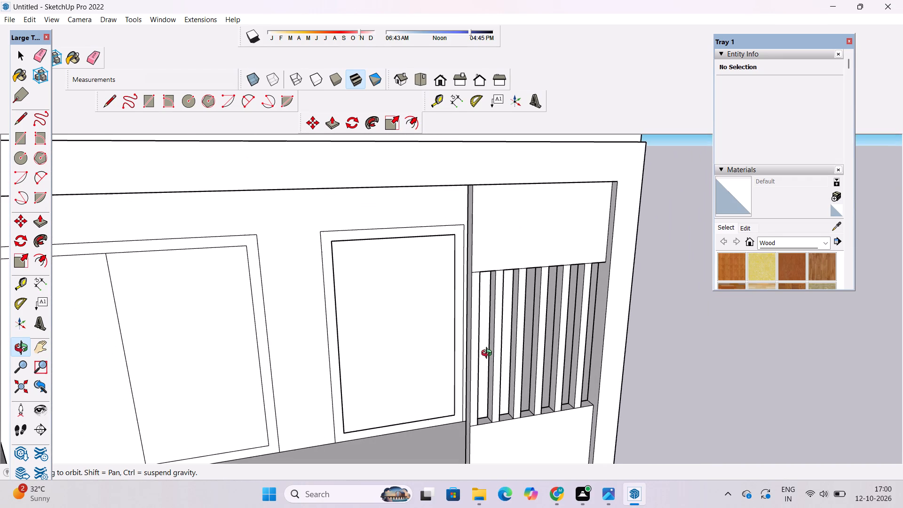
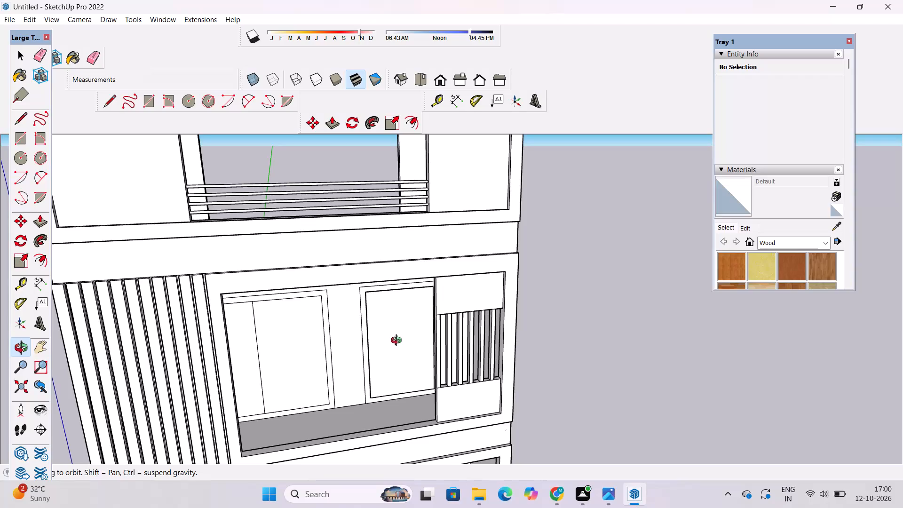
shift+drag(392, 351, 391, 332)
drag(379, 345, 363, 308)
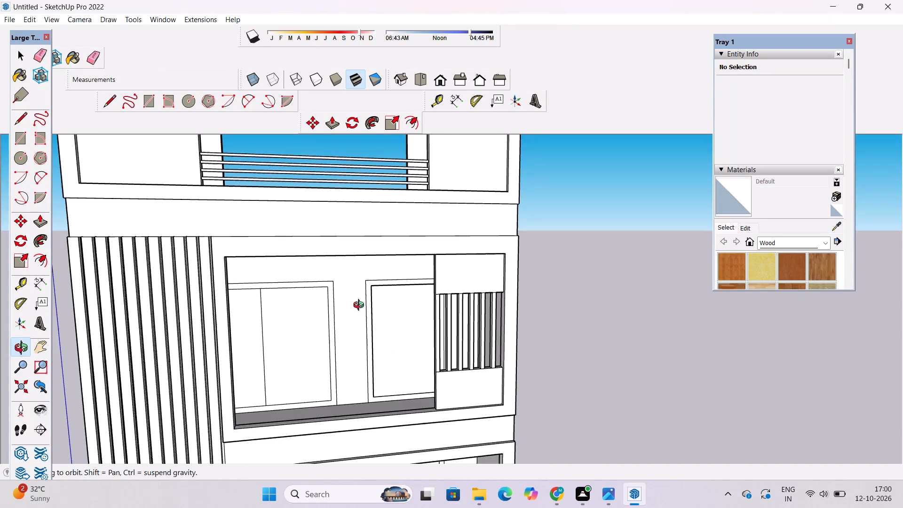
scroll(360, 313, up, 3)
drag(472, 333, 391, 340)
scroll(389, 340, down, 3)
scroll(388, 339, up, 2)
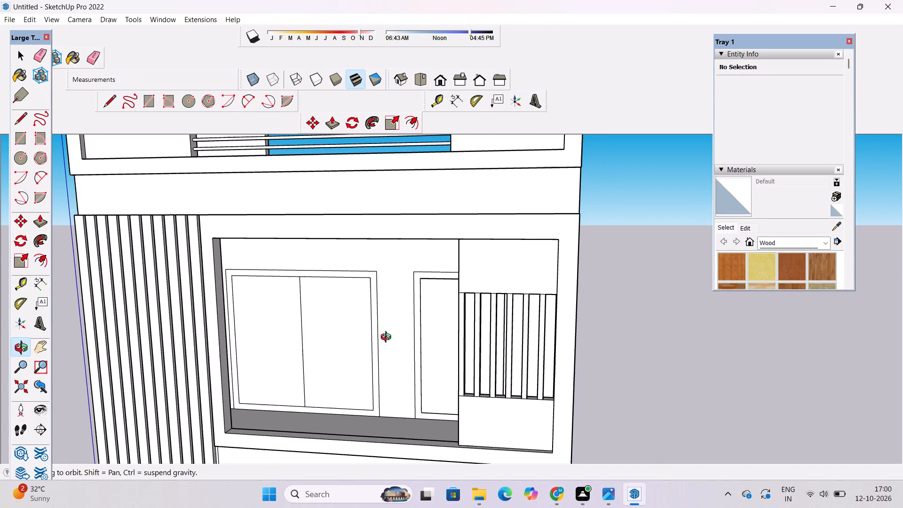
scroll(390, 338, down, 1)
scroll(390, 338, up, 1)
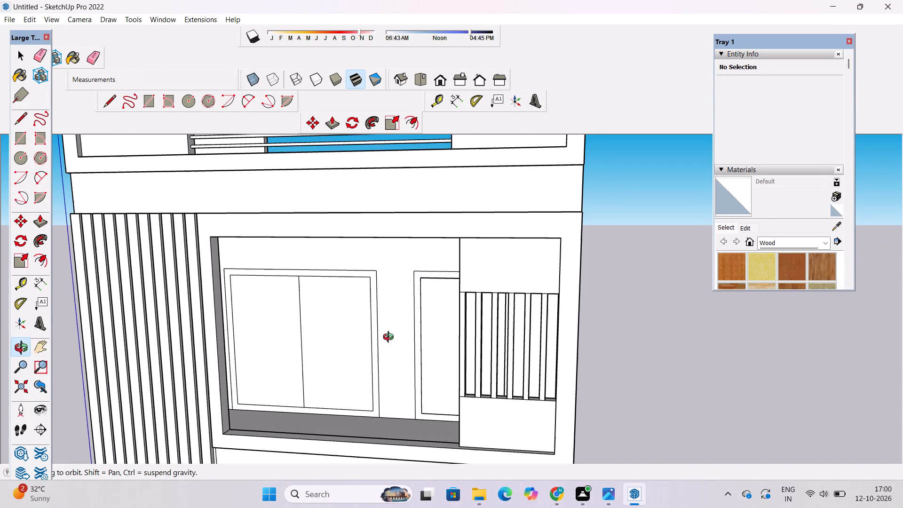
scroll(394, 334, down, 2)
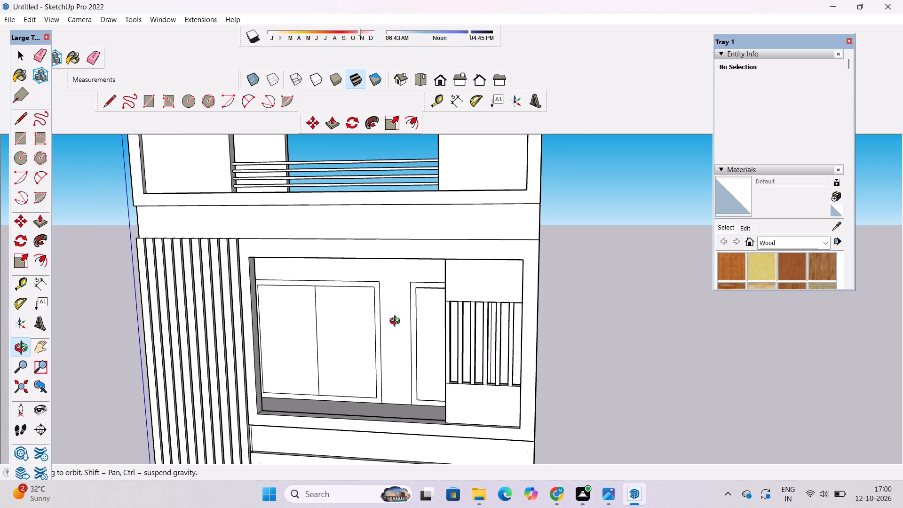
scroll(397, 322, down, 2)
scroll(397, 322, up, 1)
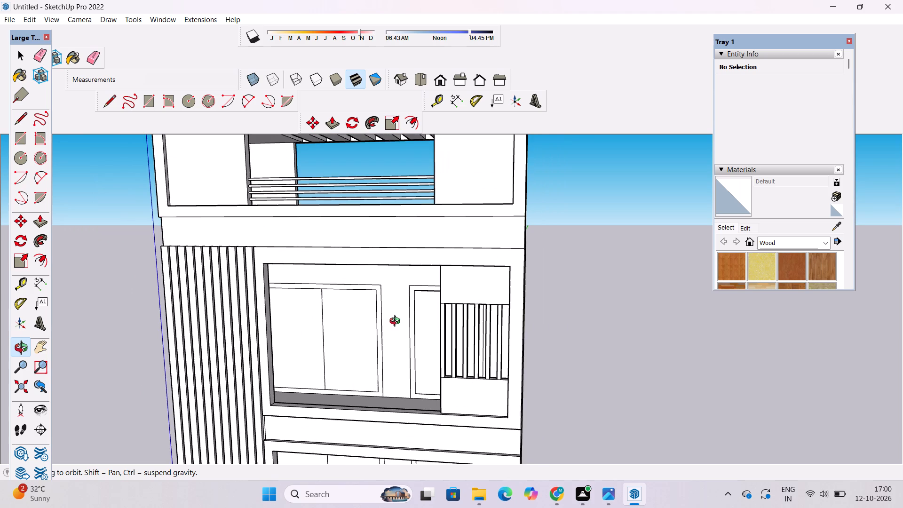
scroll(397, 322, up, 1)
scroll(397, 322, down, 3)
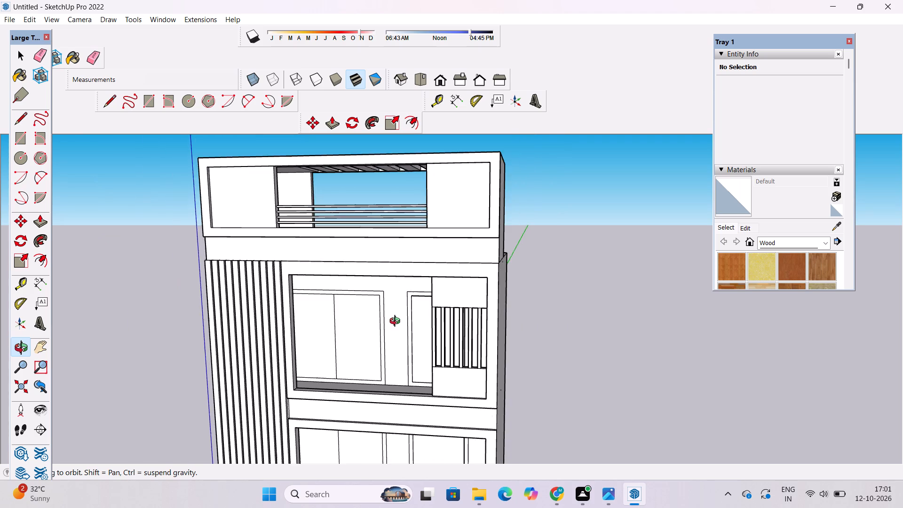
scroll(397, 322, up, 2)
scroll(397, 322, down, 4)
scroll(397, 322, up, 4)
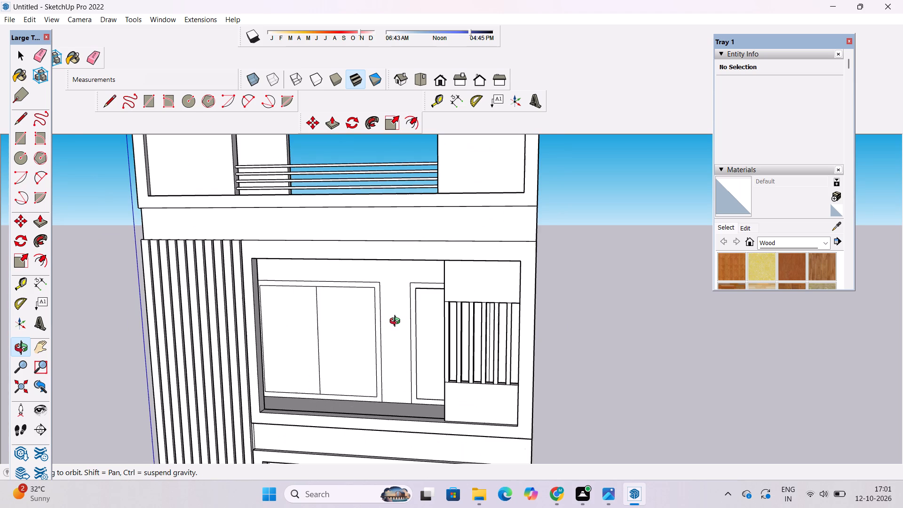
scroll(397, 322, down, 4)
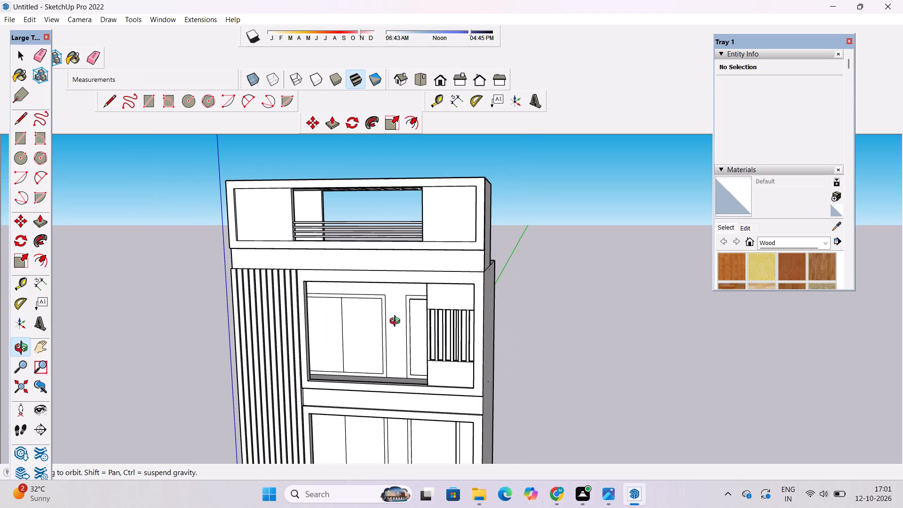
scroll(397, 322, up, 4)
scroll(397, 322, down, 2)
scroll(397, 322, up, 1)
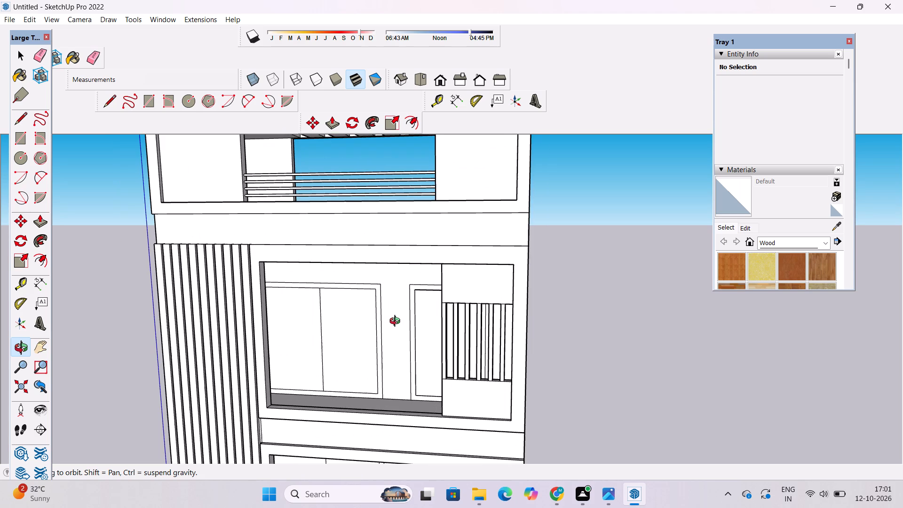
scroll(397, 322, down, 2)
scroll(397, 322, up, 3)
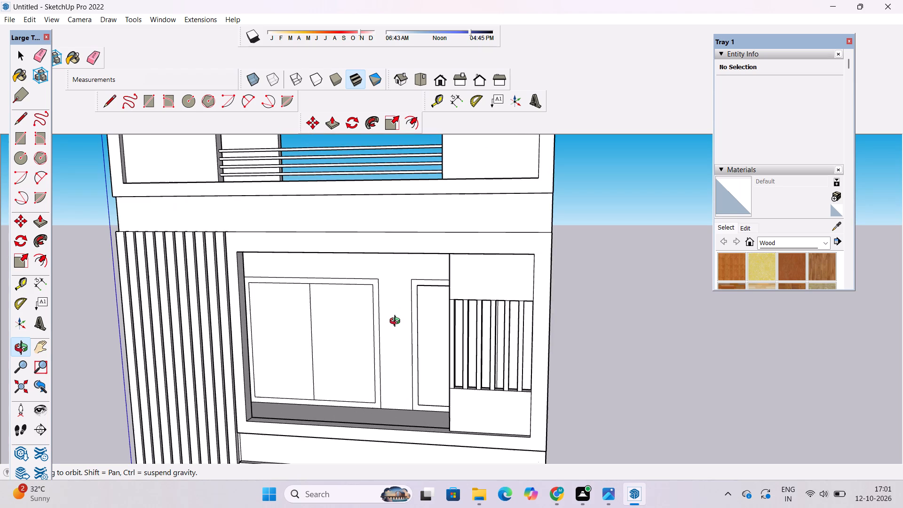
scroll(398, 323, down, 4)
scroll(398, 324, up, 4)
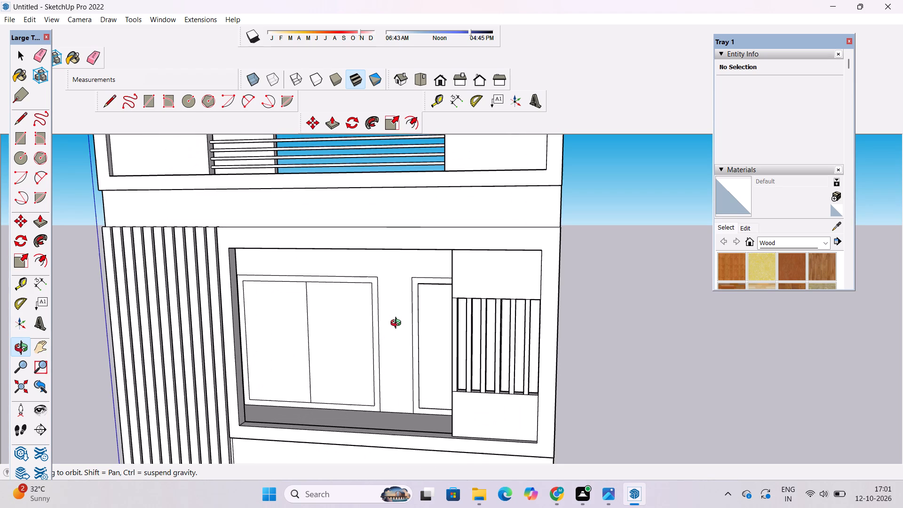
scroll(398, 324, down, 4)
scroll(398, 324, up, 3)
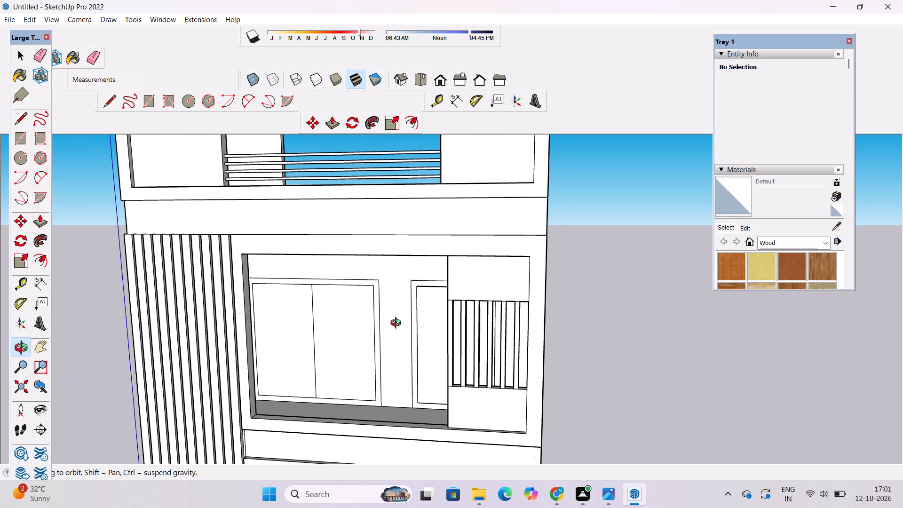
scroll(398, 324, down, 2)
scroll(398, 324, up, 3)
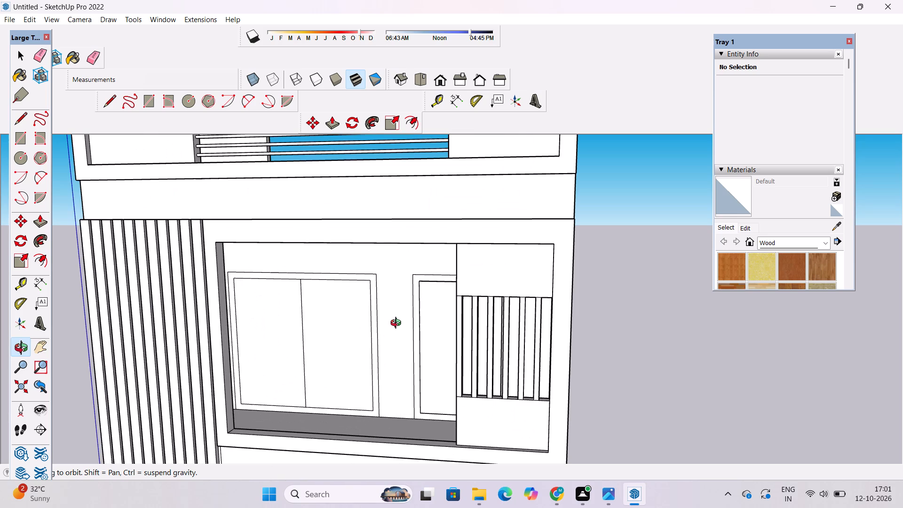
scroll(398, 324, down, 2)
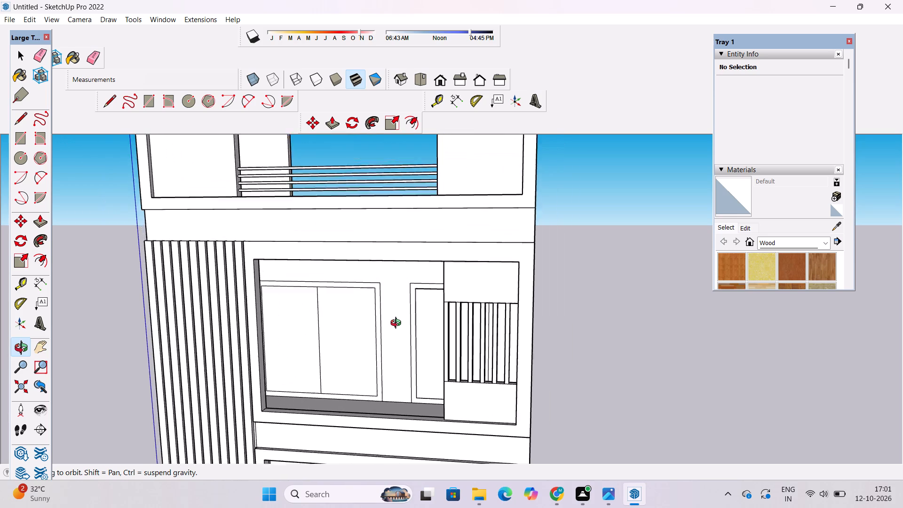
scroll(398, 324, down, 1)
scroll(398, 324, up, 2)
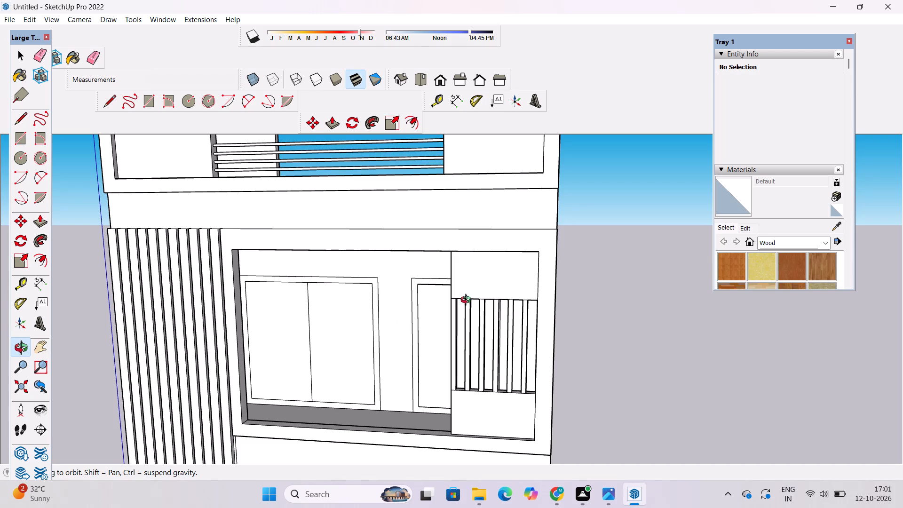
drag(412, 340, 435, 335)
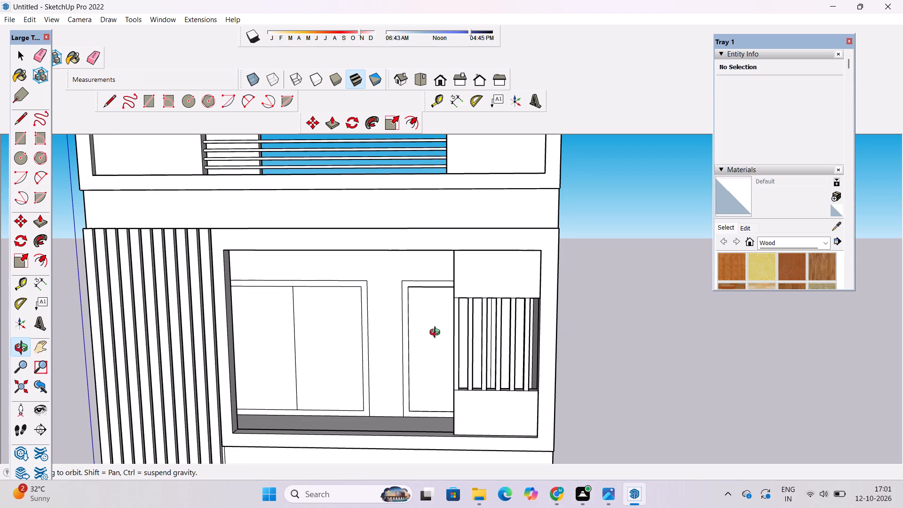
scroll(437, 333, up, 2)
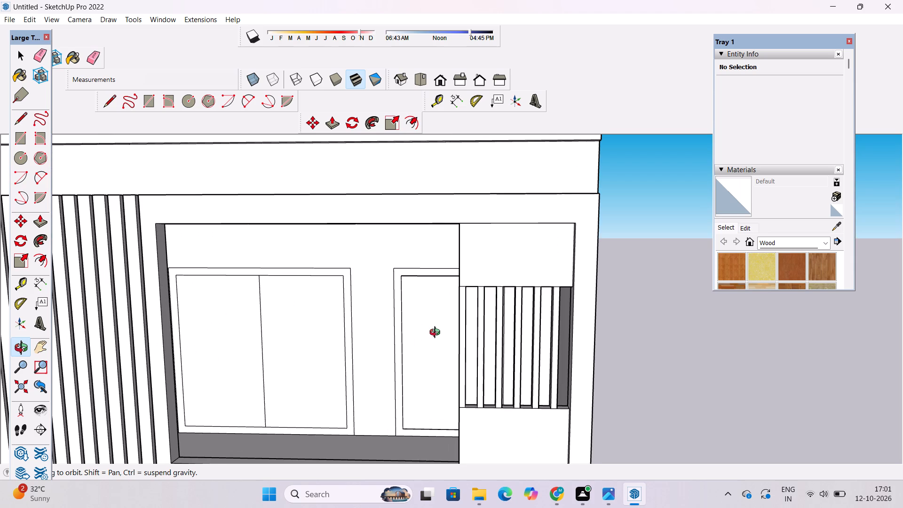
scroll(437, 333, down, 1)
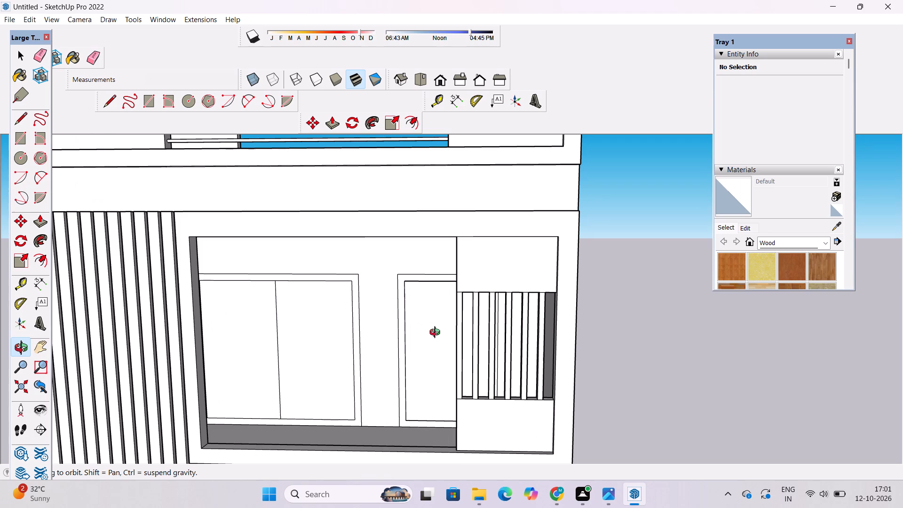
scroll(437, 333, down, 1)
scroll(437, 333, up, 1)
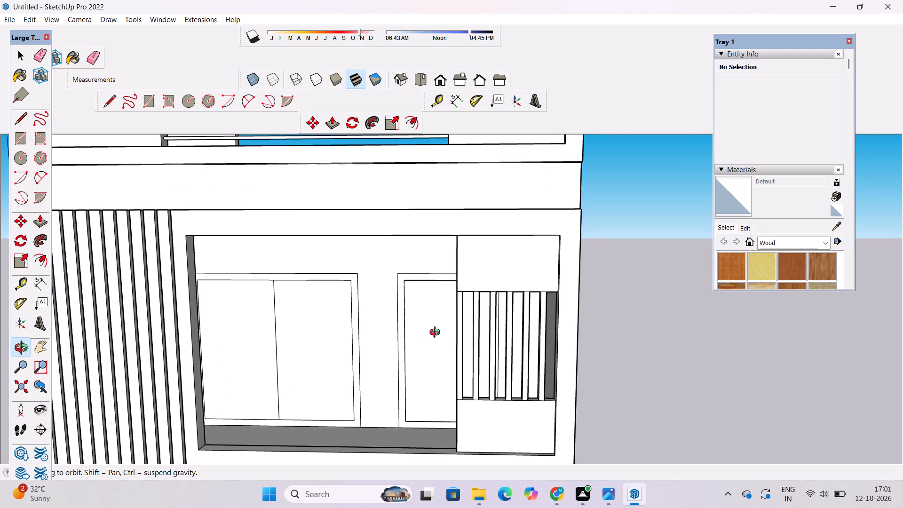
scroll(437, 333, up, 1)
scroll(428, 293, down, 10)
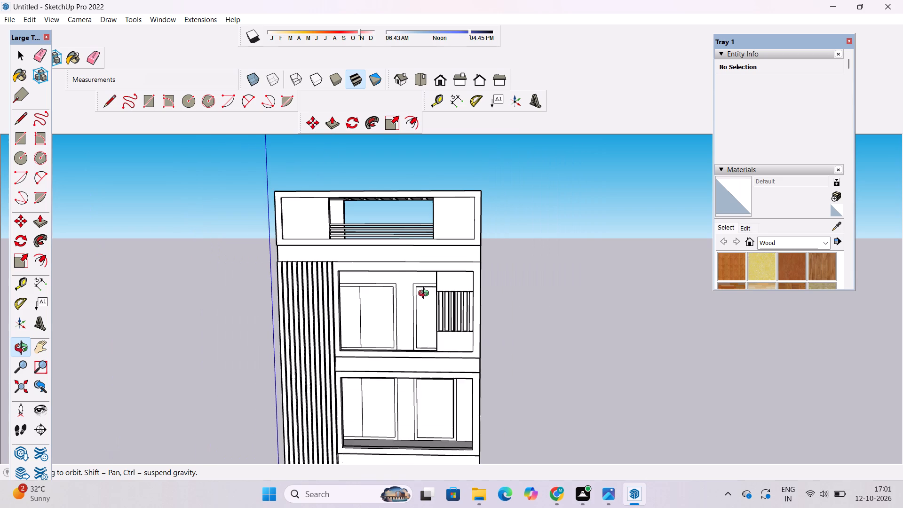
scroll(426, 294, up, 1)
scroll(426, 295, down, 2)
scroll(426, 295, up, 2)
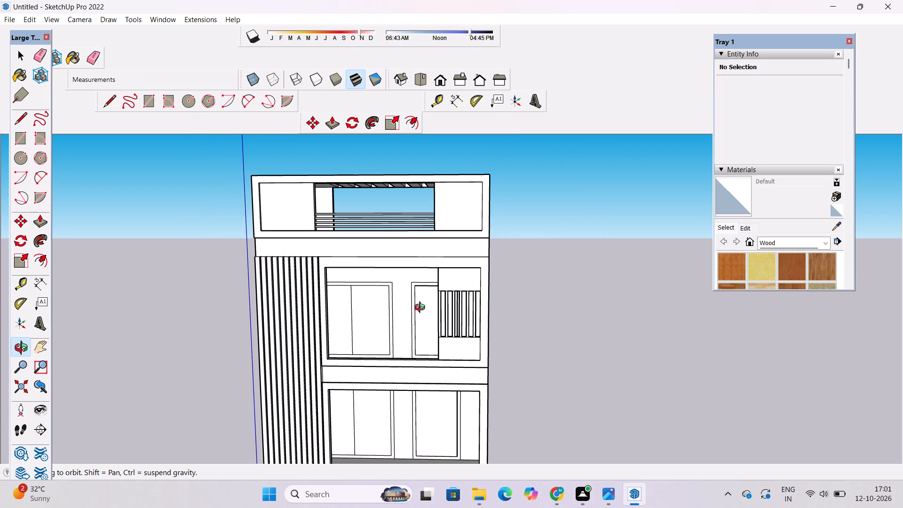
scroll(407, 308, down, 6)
Examine the whole building: the front facade down to its base, the side wall, and the slotted roof from above.
drag(408, 296, 407, 319)
scroll(397, 352, up, 5)
shift+drag(391, 380, 401, 323)
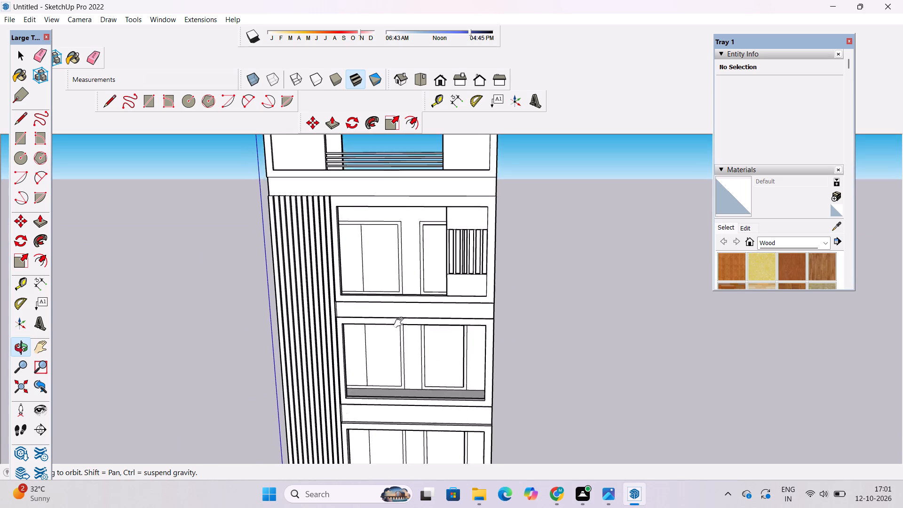
shift+drag(401, 323, 404, 302)
scroll(405, 298, down, 5)
drag(328, 357, 343, 295)
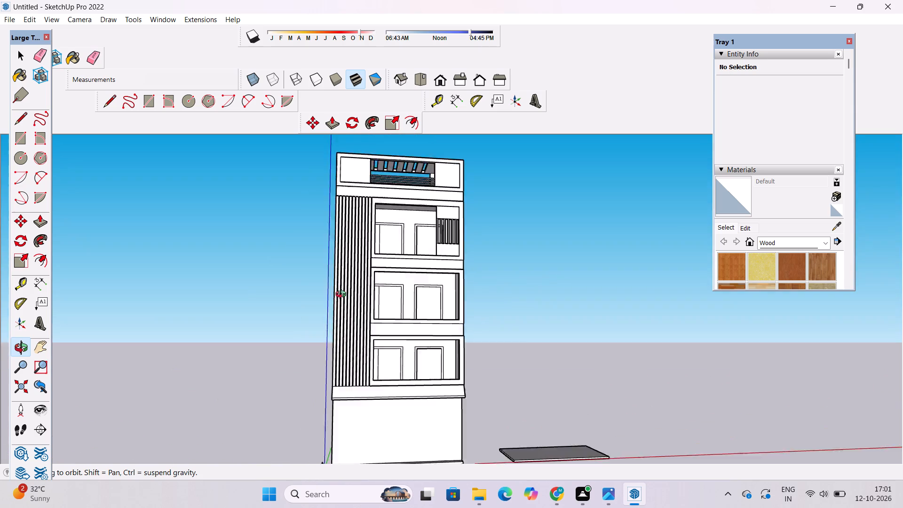
drag(343, 295, 324, 299)
scroll(422, 264, up, 4)
shift+drag(432, 266, 404, 334)
drag(528, 325, 377, 319)
scroll(453, 283, up, 5)
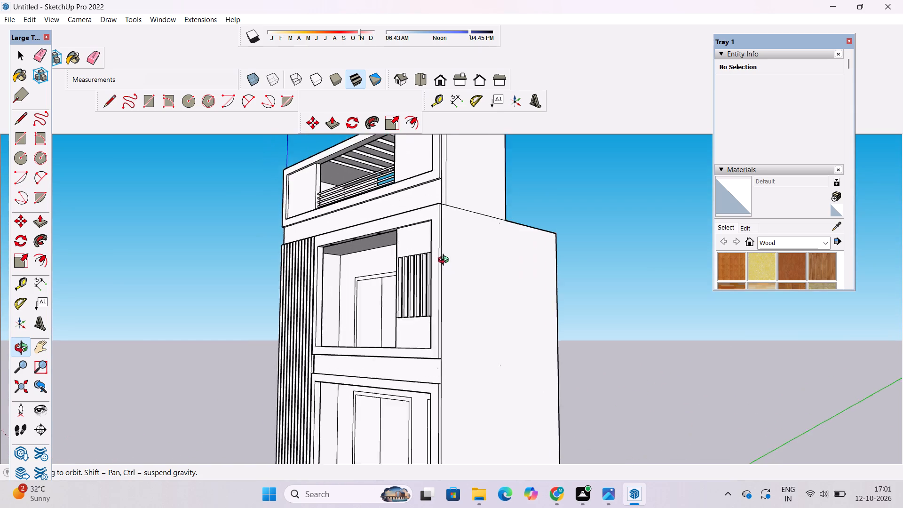
scroll(445, 261, up, 2)
shift+drag(455, 198, 414, 286)
scroll(414, 286, down, 4)
drag(454, 246, 435, 441)
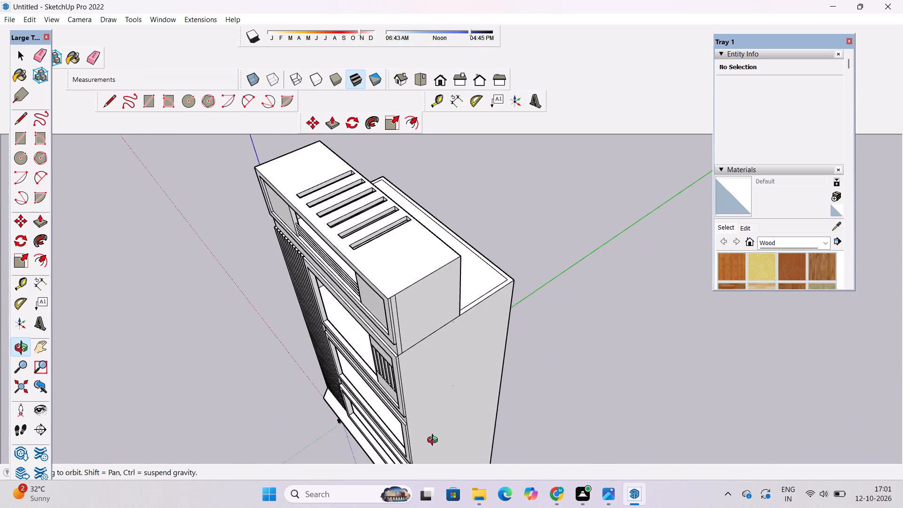
Erase the vertical edge running down the top storey's side wall, just behind its front corner.
drag(435, 441, 437, 437)
drag(393, 335, 344, 292)
scroll(355, 298, up, 4)
shift+drag(409, 309, 419, 349)
drag(412, 347, 385, 314)
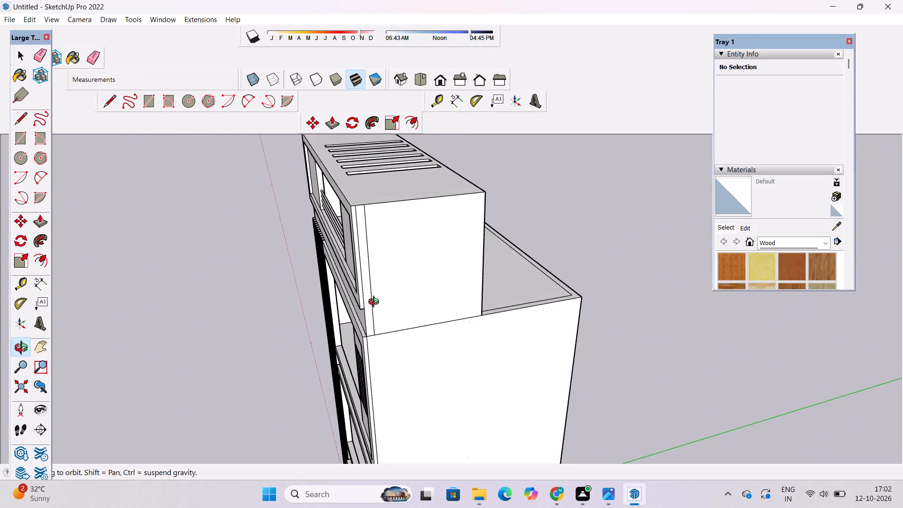
scroll(371, 301, up, 4)
key(e)
scroll(365, 288, up, 3)
drag(375, 249, 371, 278)
scroll(378, 325, down, 8)
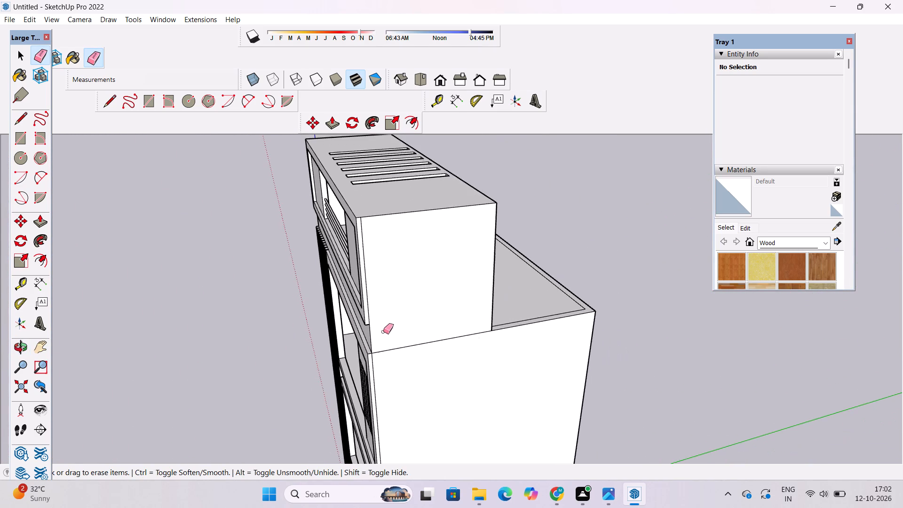
Examine the top-storey railing, the roof slots and the full front facade from above and head-on.
key(o)
drag(286, 292, 422, 301)
drag(289, 333, 456, 325)
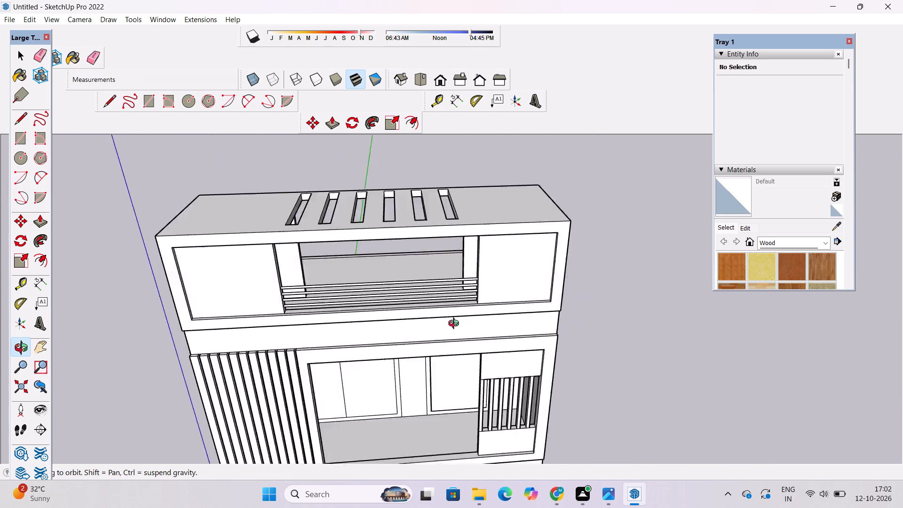
drag(456, 325, 544, 270)
scroll(246, 269, down, 6)
drag(533, 347, 397, 285)
scroll(389, 225, down, 6)
drag(473, 333, 491, 401)
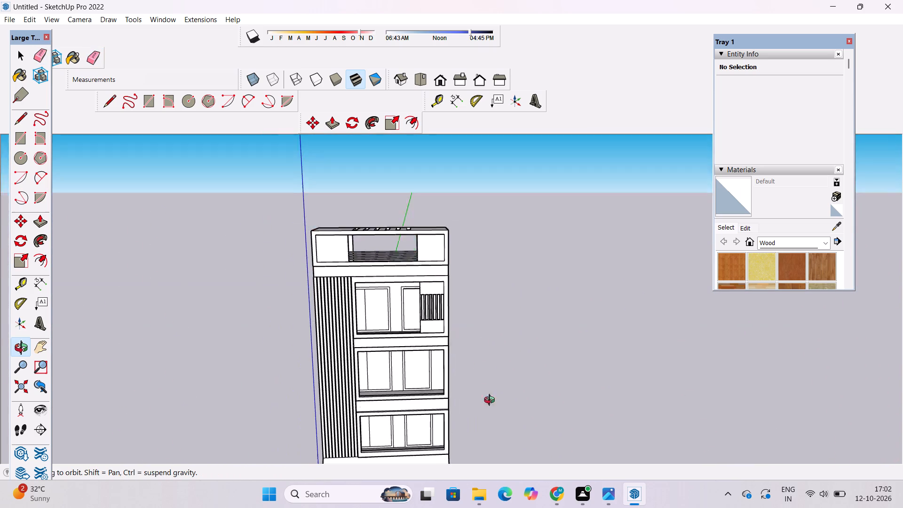
drag(491, 401, 496, 434)
Push/Pull the narrow rim around the rear roof terrace upward 17' to form a parapet wall.
scroll(296, 293, up, 4)
drag(277, 303, 567, 321)
scroll(349, 333, up, 4)
drag(341, 333, 352, 333)
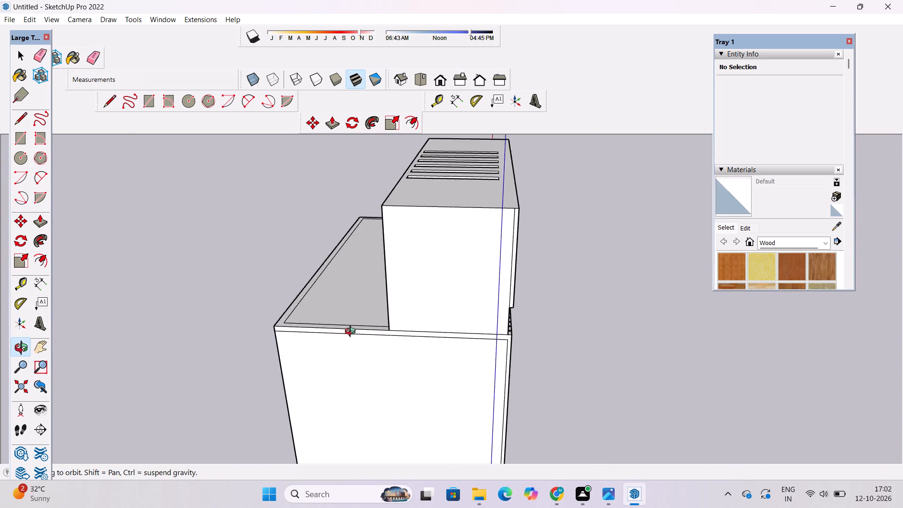
drag(352, 333, 544, 334)
shift+drag(528, 369, 519, 405)
shift+drag(516, 407, 472, 413)
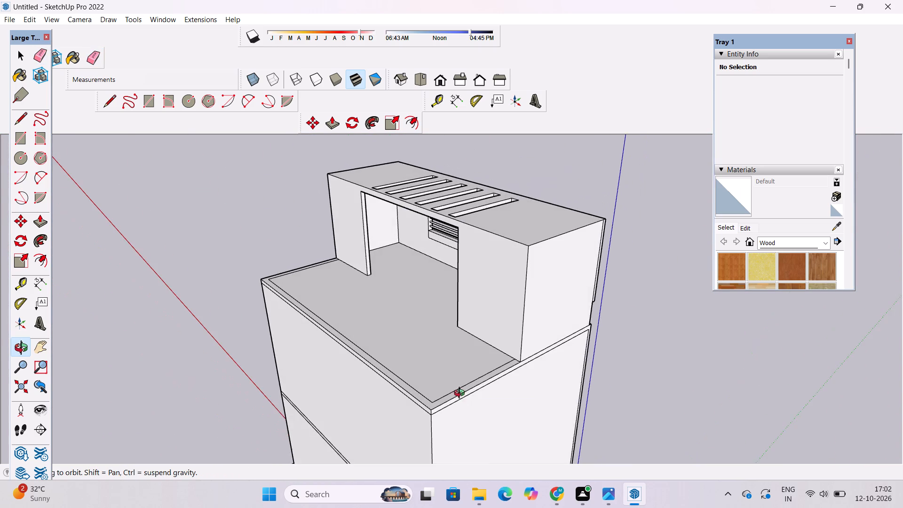
scroll(461, 388, up, 2)
shift+drag(485, 378, 455, 385)
key(p)
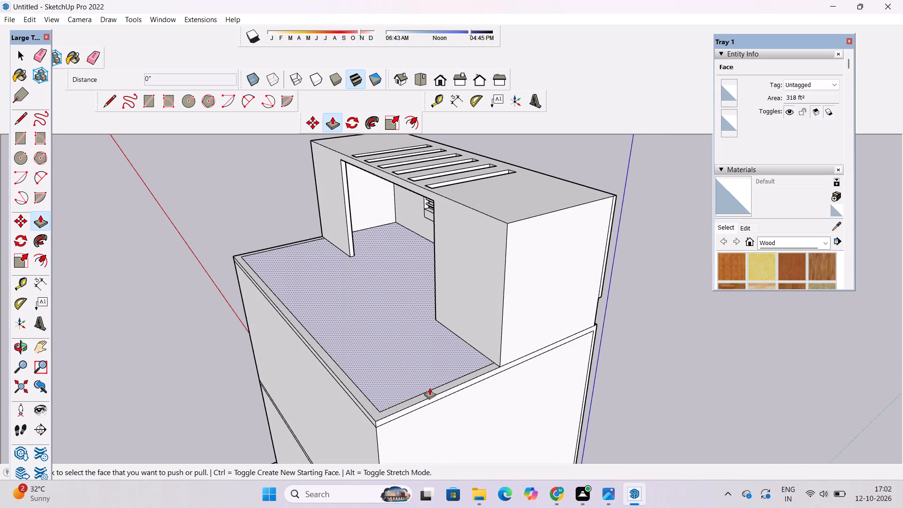
click(414, 400)
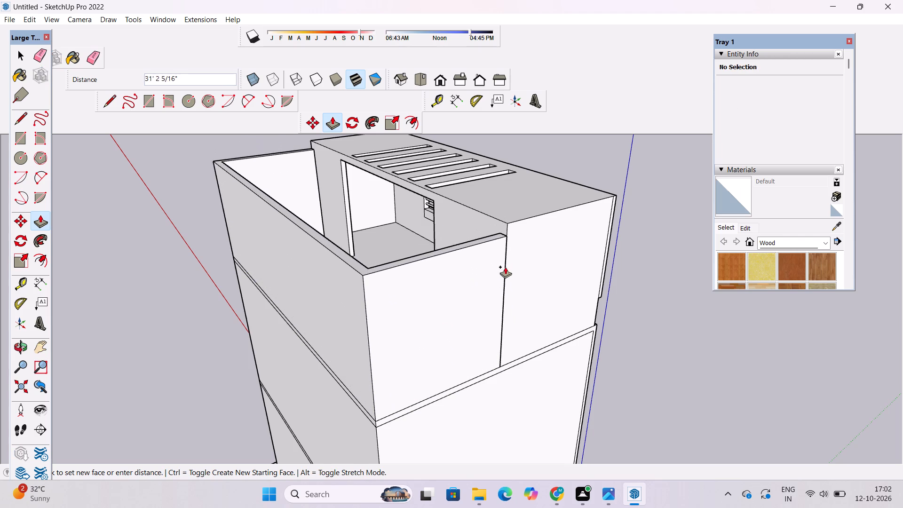
click(504, 302)
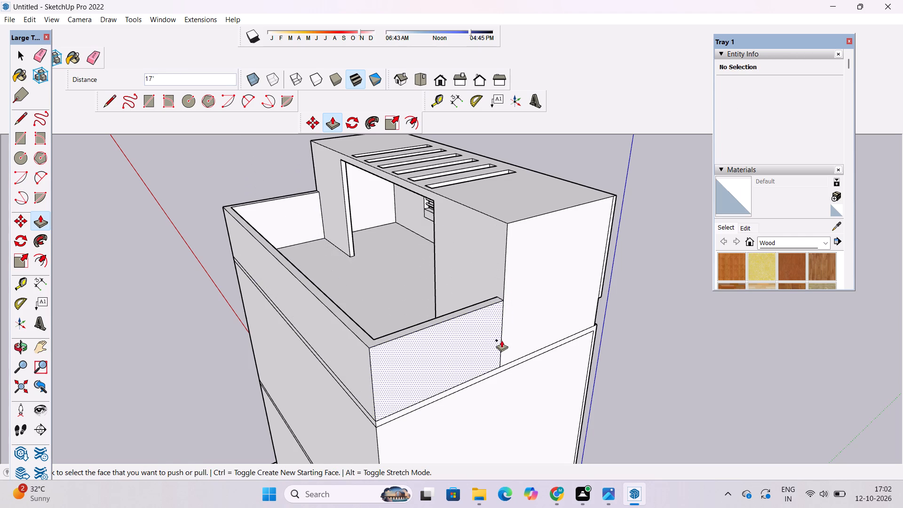
Examine the raised terrace parapet from the side wall and around to the upper front facade.
key(o)
drag(599, 457, 511, 388)
scroll(501, 373, down, 1)
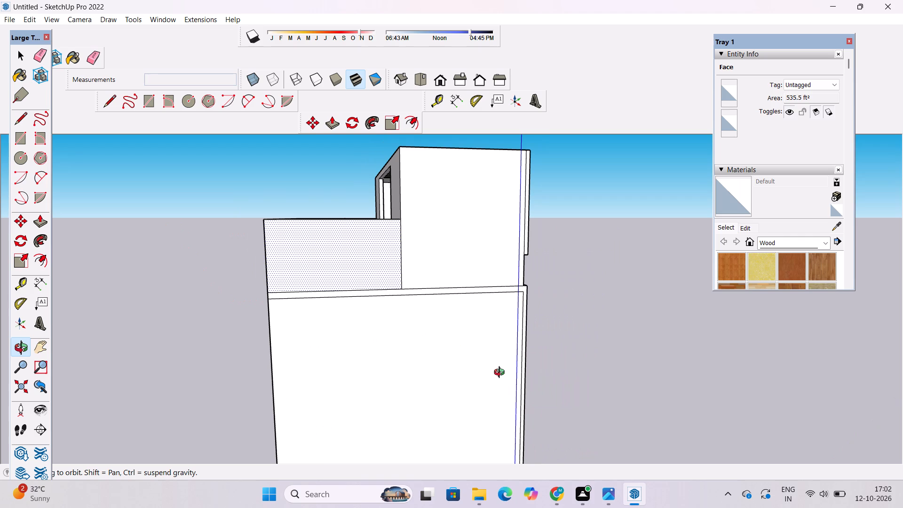
scroll(489, 373, down, 4)
drag(429, 296, 418, 324)
scroll(418, 324, up, 9)
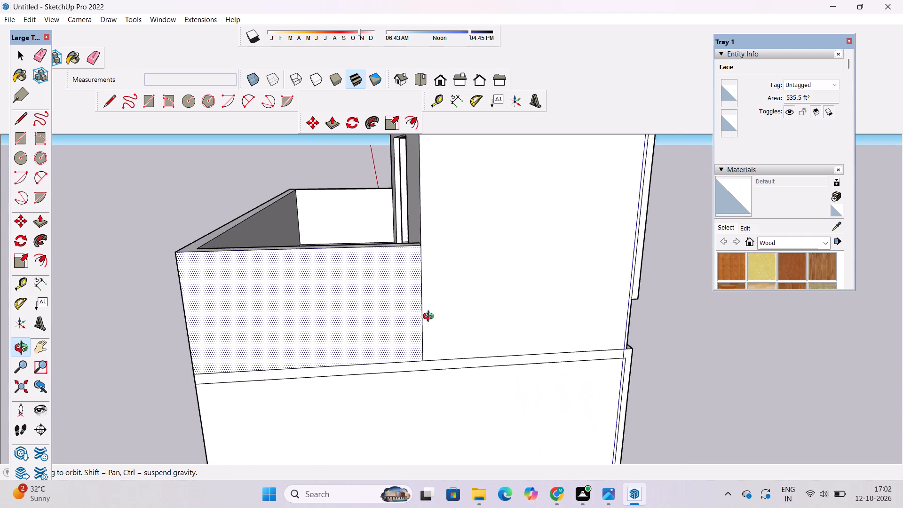
scroll(430, 317, up, 1)
drag(602, 359, 498, 368)
scroll(517, 354, down, 5)
drag(745, 430, 515, 375)
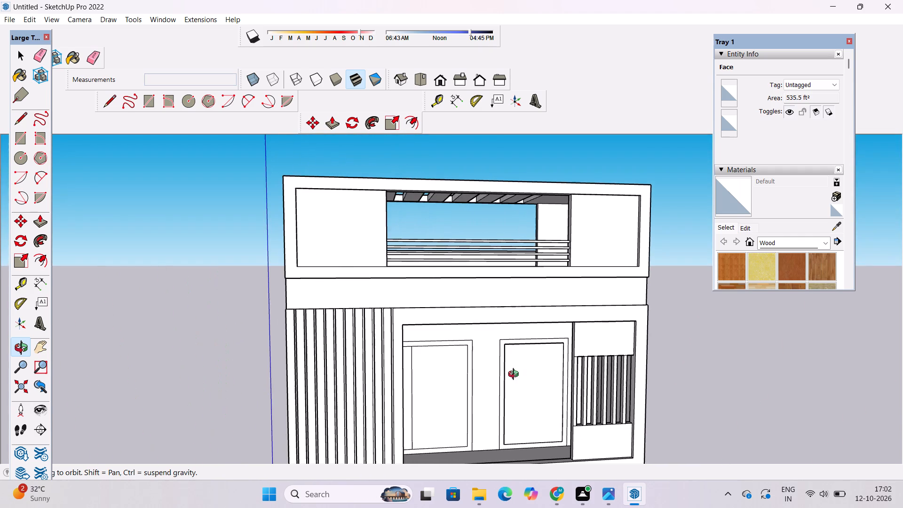
Clear the selection and examine the front facade from the top storey down to the ground-floor wall and plinth.
key(space)
click(721, 363)
key(o)
scroll(620, 323, down, 6)
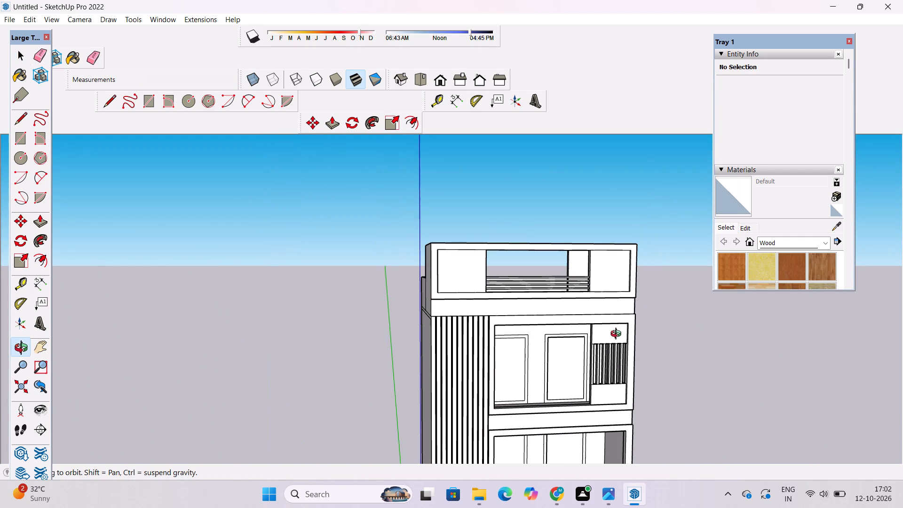
shift+drag(602, 392, 610, 306)
drag(613, 307, 567, 329)
scroll(566, 330, down, 4)
shift+drag(638, 391, 650, 302)
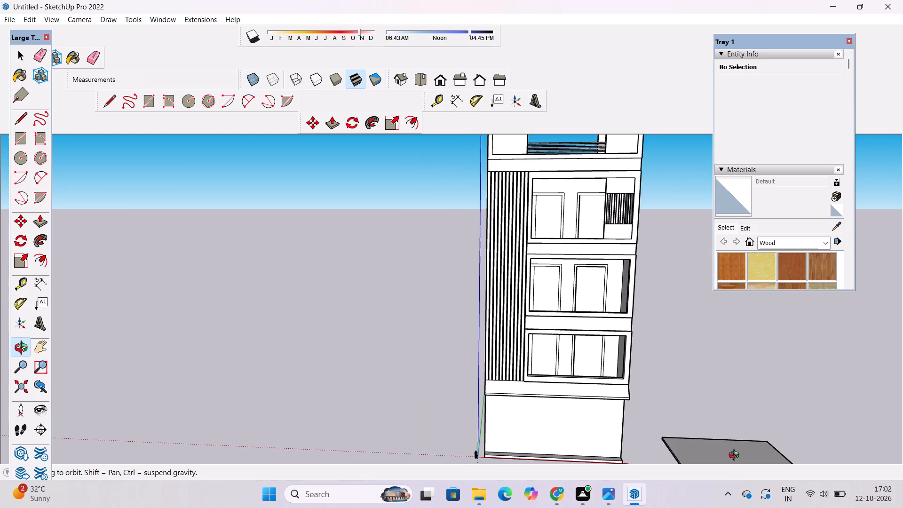
scroll(767, 423, down, 4)
shift+drag(749, 411, 598, 393)
scroll(526, 423, up, 8)
drag(544, 374, 547, 381)
scroll(547, 381, down, 2)
scroll(514, 464, up, 1)
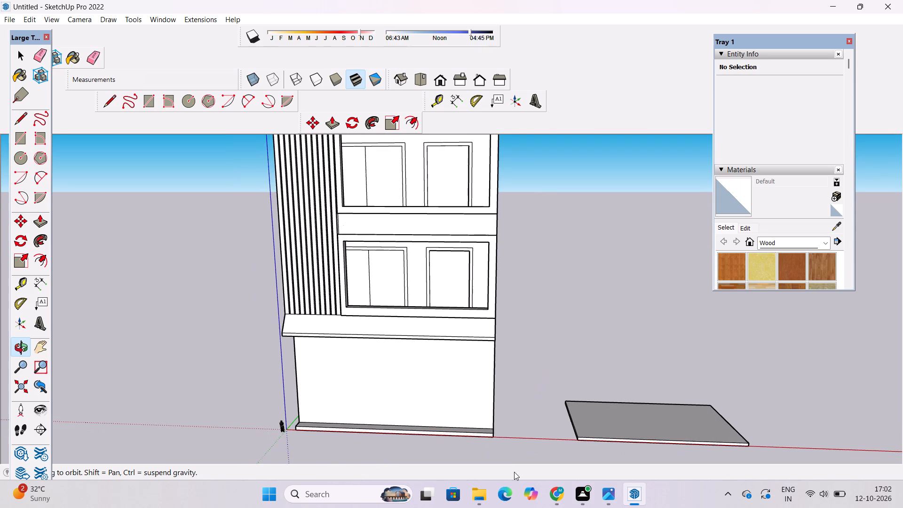
scroll(514, 472, up, 6)
scroll(513, 422, up, 5)
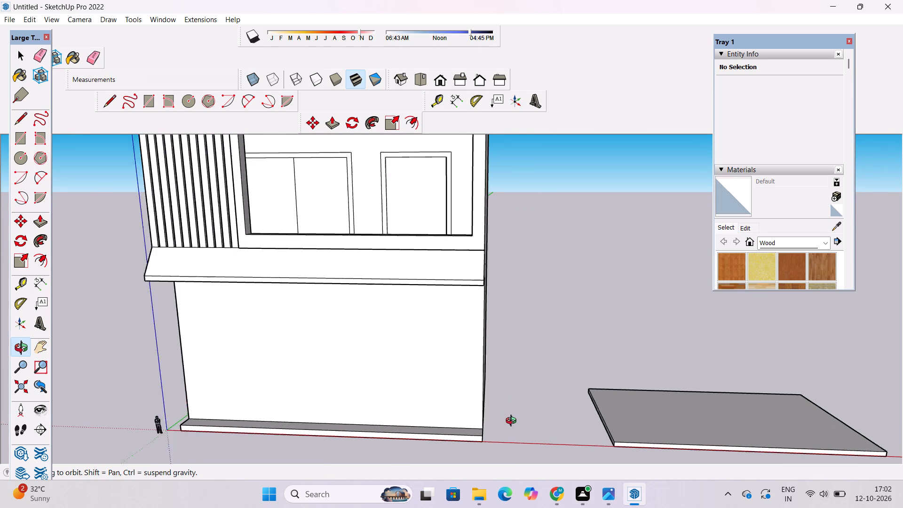
scroll(513, 422, up, 1)
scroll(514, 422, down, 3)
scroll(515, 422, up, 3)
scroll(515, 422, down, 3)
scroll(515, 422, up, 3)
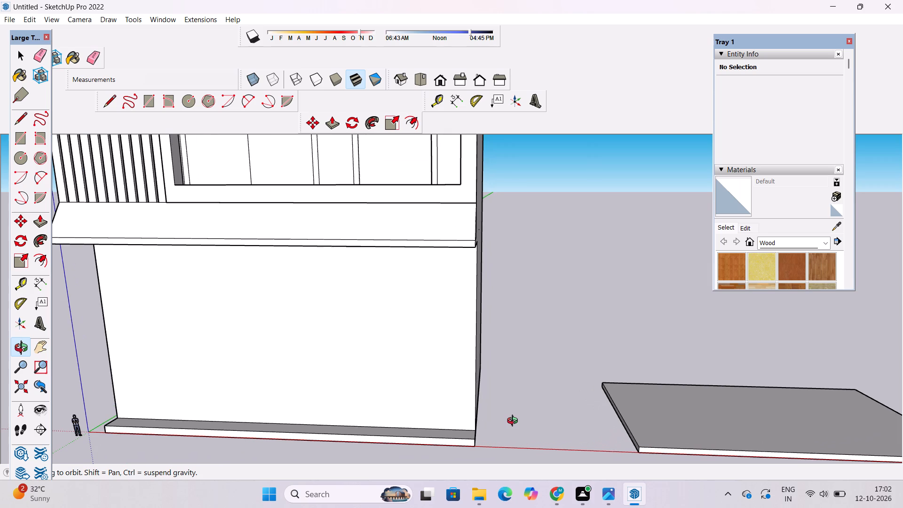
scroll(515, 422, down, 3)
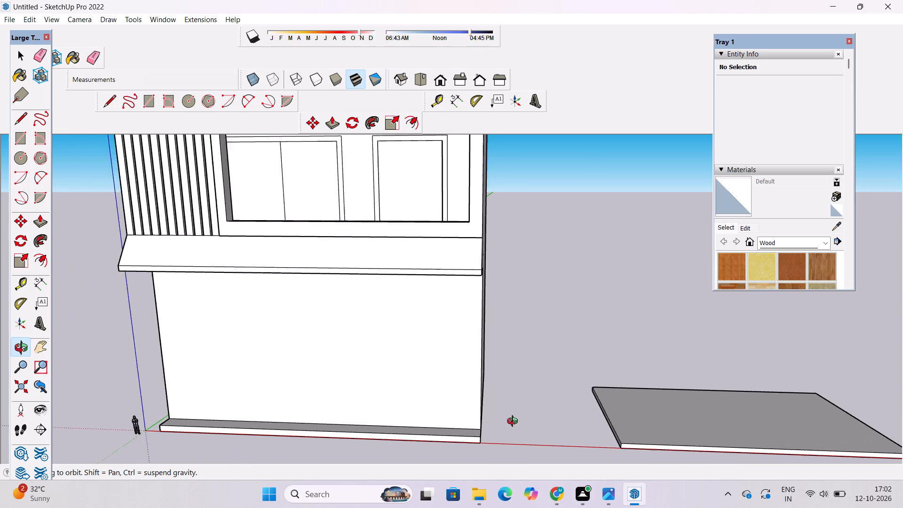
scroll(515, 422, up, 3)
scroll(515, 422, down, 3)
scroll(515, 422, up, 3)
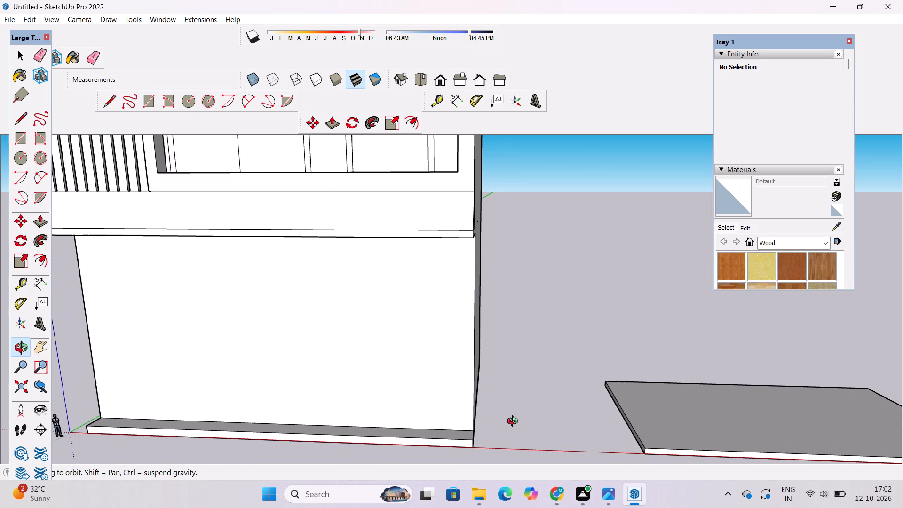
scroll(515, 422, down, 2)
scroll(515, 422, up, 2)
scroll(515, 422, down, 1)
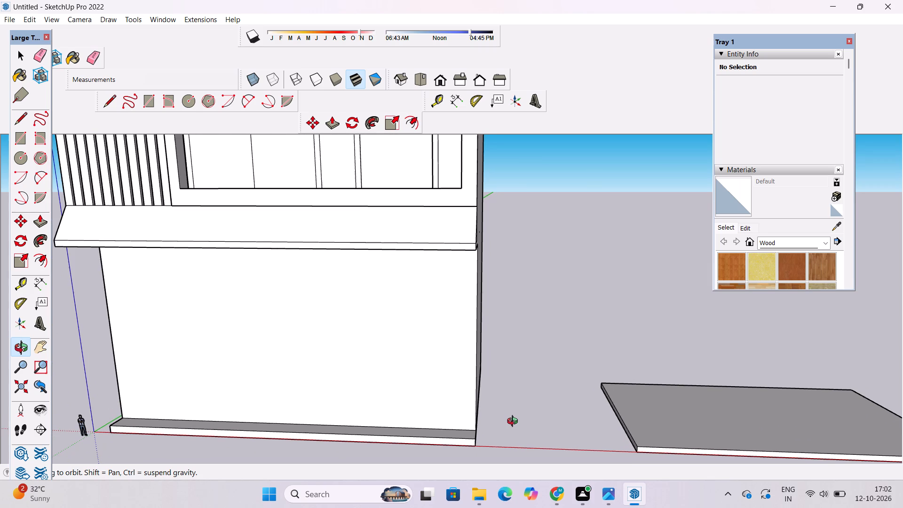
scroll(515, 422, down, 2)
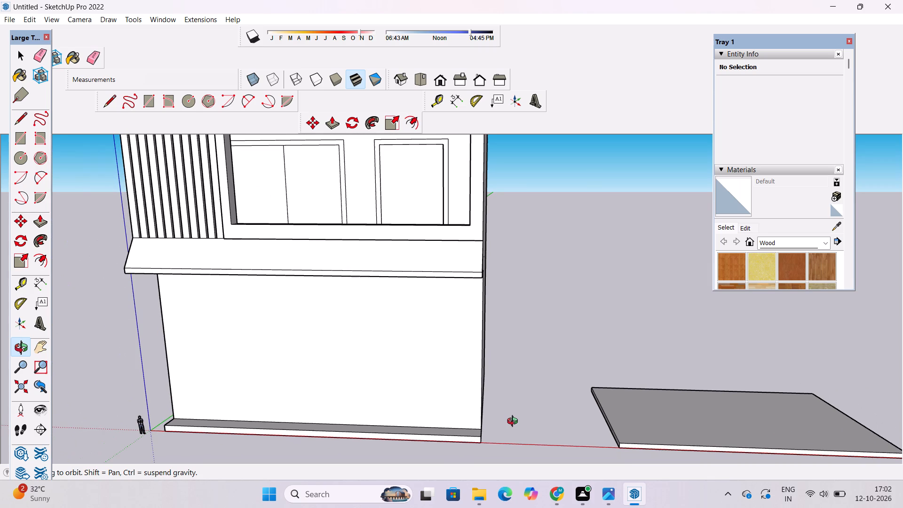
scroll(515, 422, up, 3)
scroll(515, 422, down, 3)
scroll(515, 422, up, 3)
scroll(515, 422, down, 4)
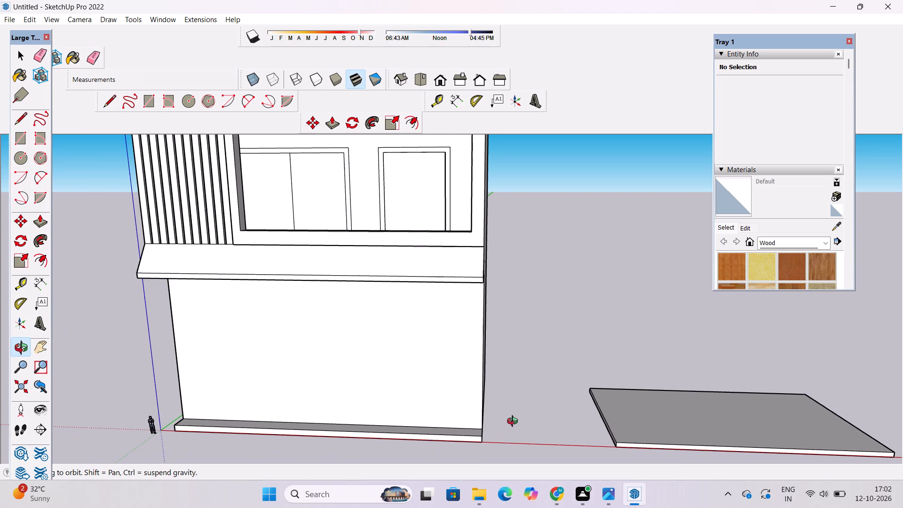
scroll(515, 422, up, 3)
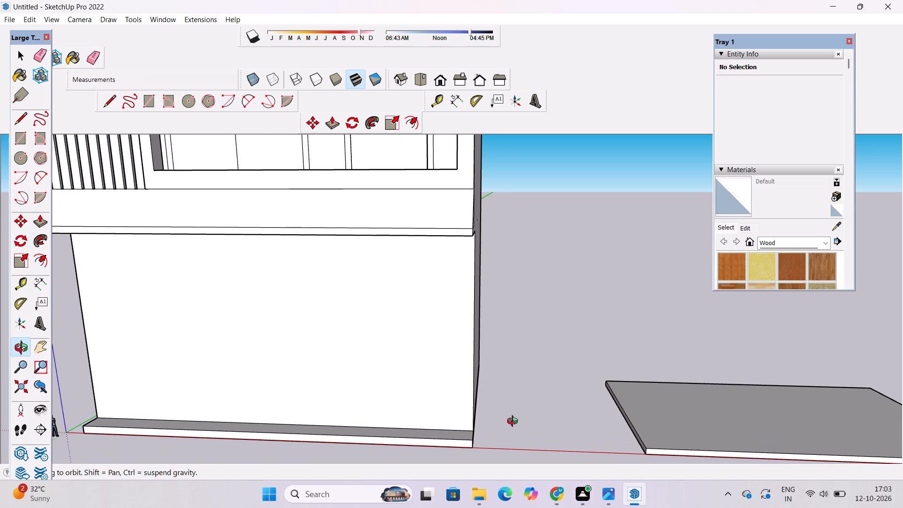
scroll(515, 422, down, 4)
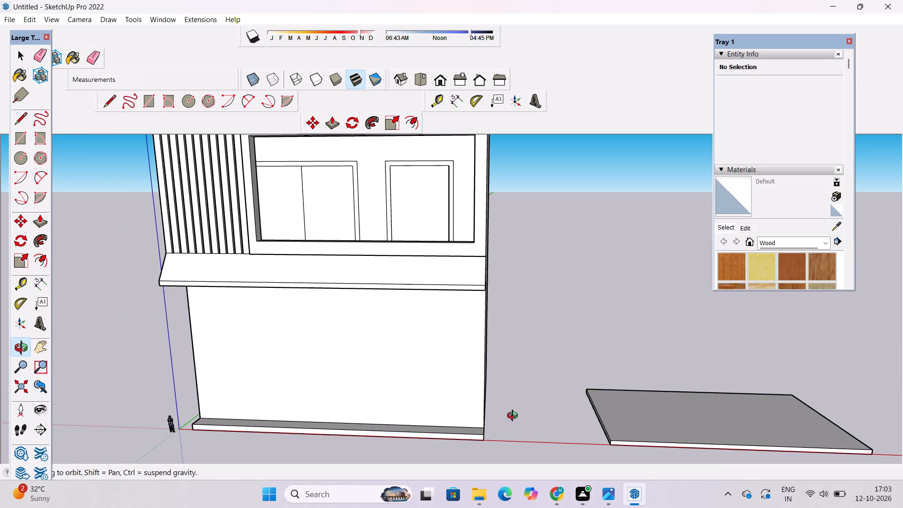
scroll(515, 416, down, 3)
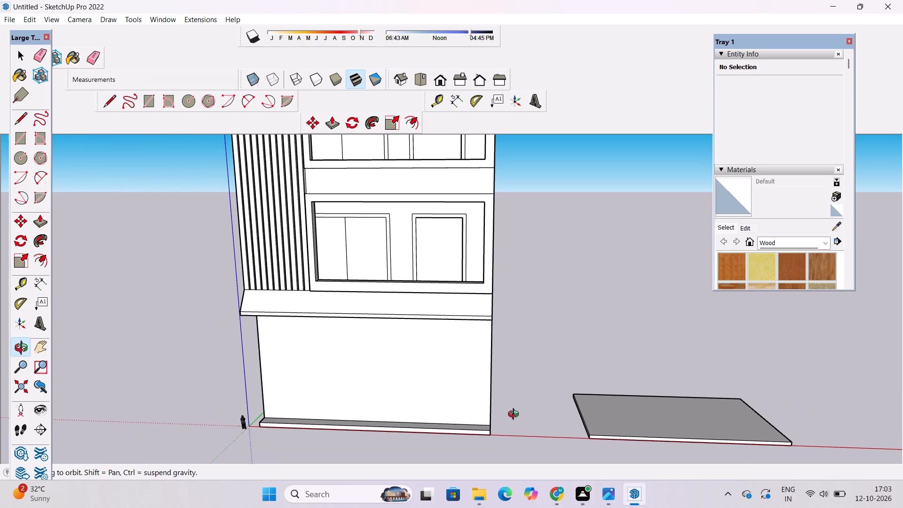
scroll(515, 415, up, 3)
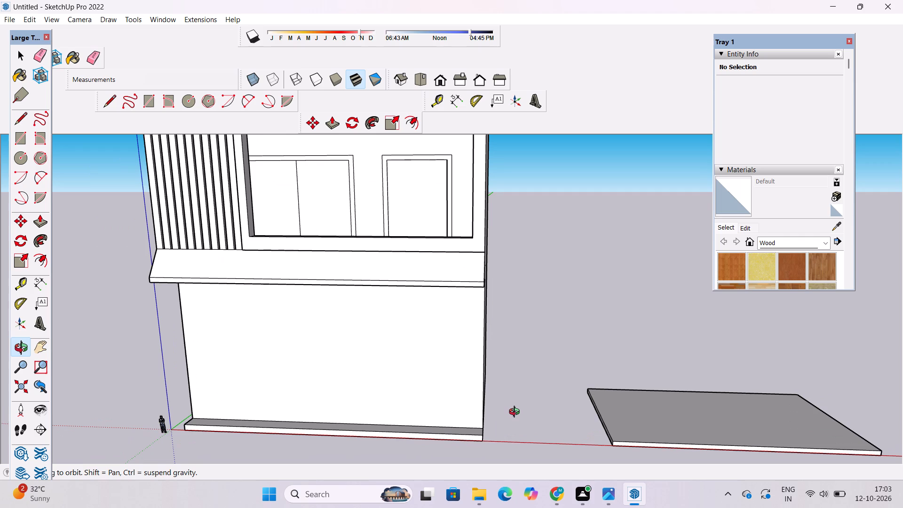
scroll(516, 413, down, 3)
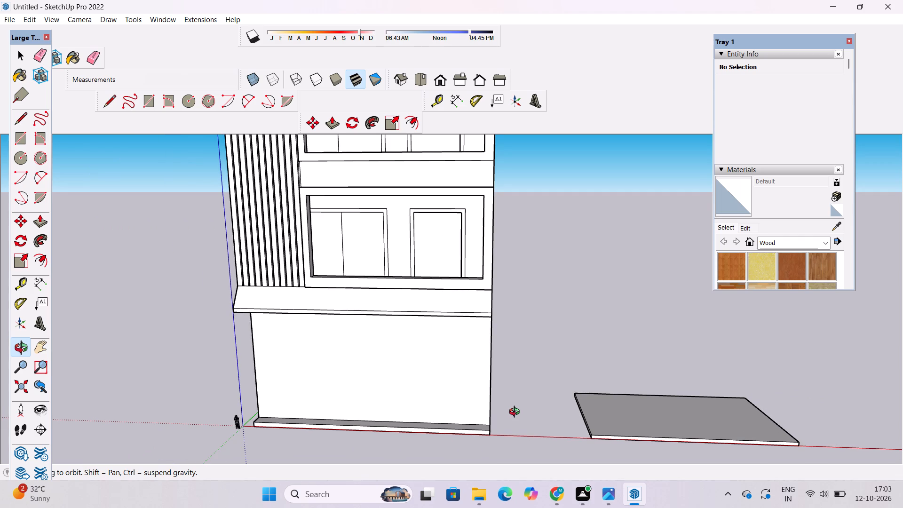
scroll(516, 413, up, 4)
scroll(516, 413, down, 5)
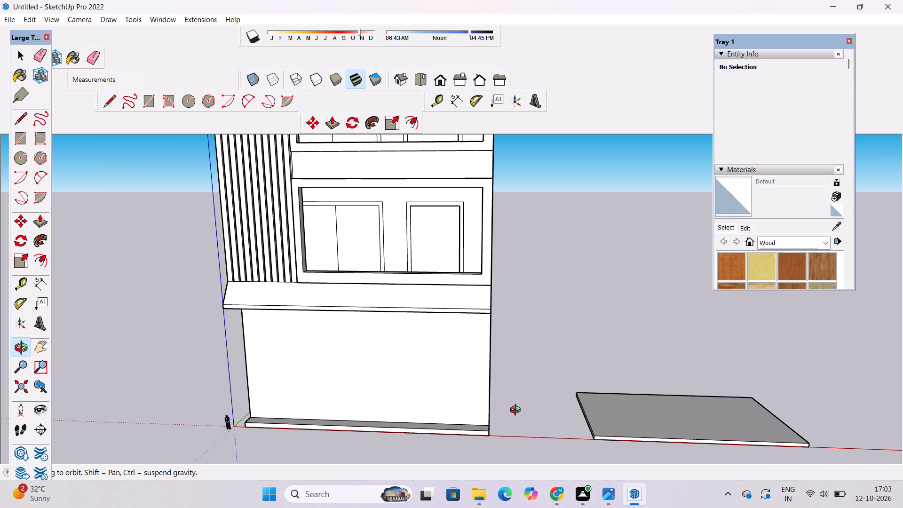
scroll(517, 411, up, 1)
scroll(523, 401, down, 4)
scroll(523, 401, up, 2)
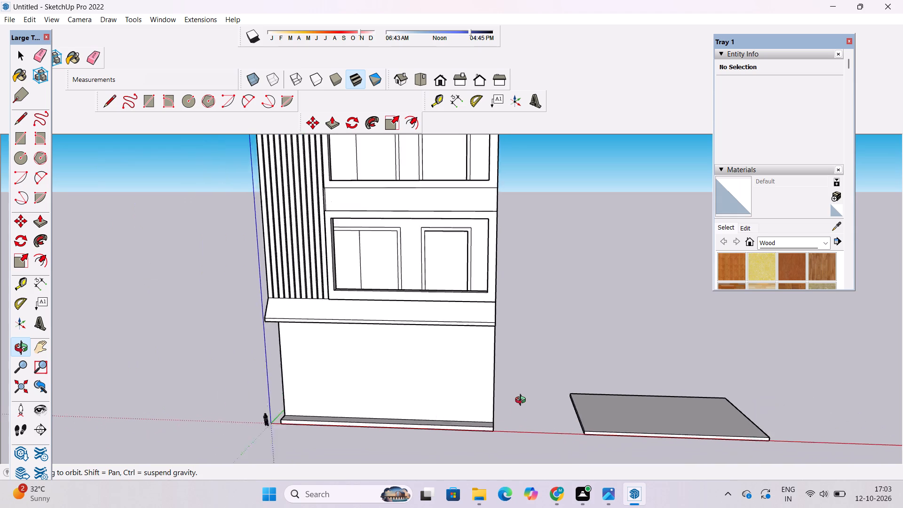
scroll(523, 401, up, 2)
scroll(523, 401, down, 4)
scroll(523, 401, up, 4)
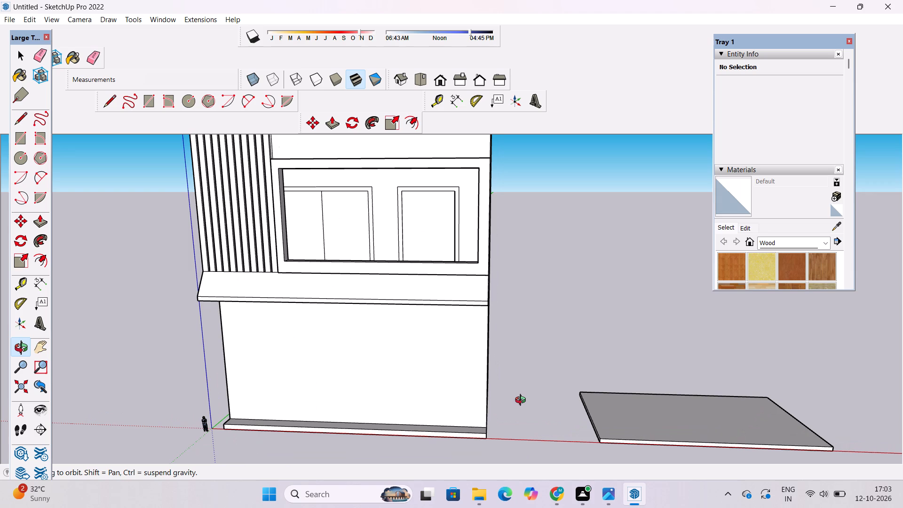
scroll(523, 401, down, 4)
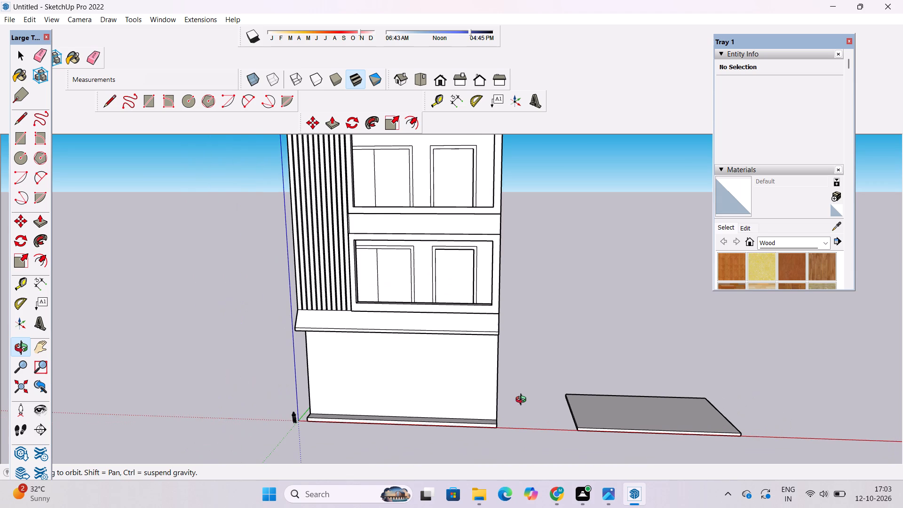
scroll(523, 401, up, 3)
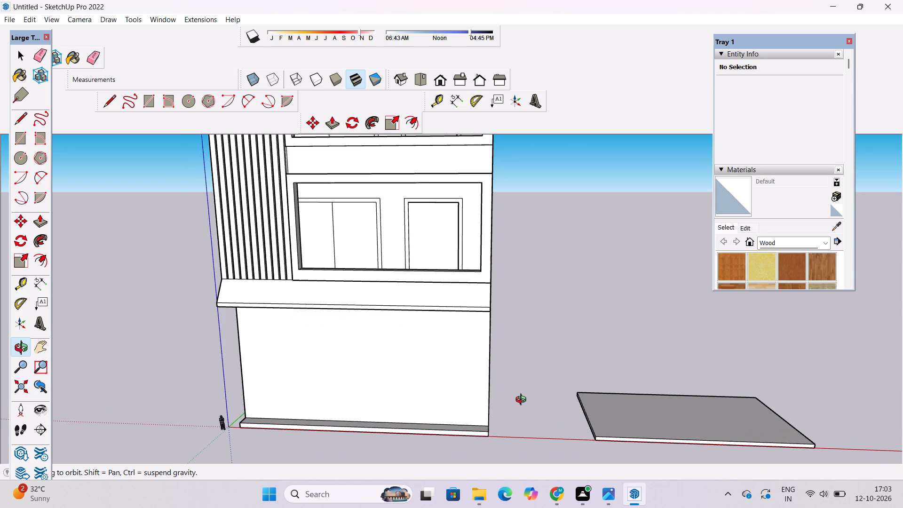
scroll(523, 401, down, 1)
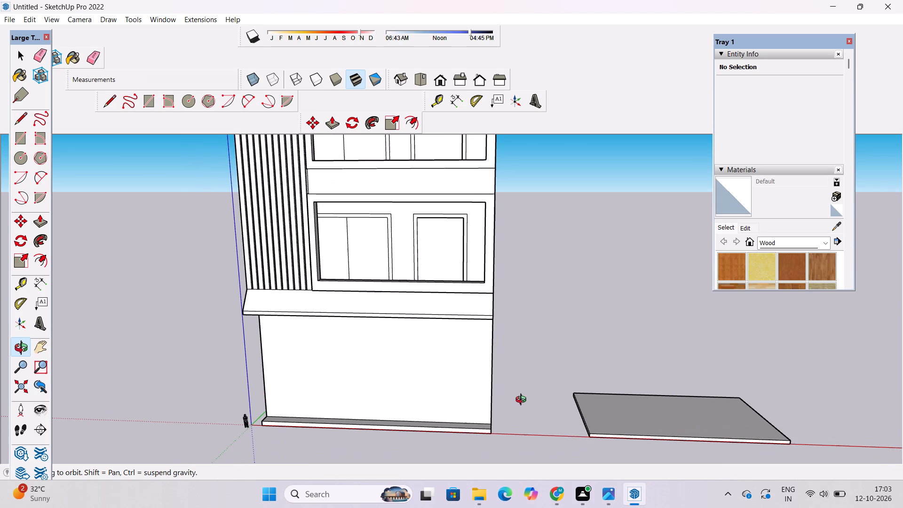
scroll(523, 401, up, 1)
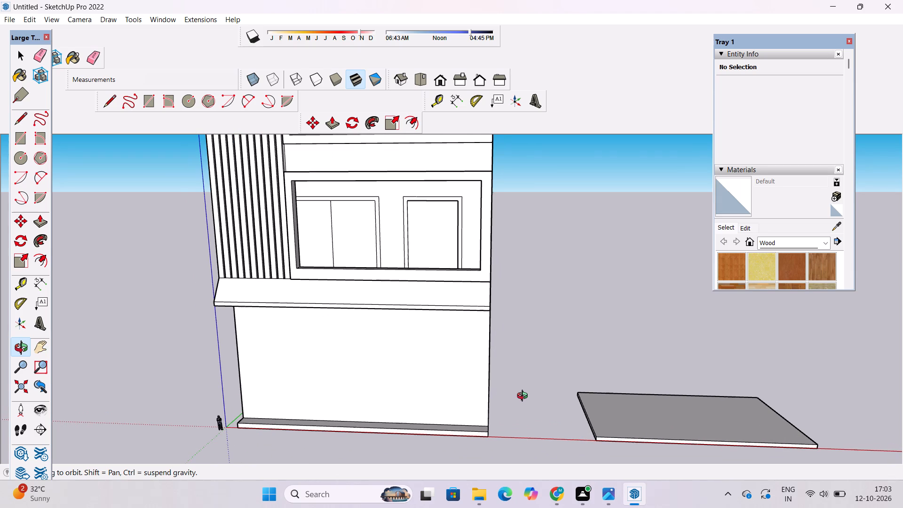
Examine the building's side wall, rear terrace parapet and slotted roof from above.
scroll(524, 397, down, 3)
scroll(566, 314, down, 8)
shift+drag(527, 334, 697, 384)
drag(696, 389, 707, 413)
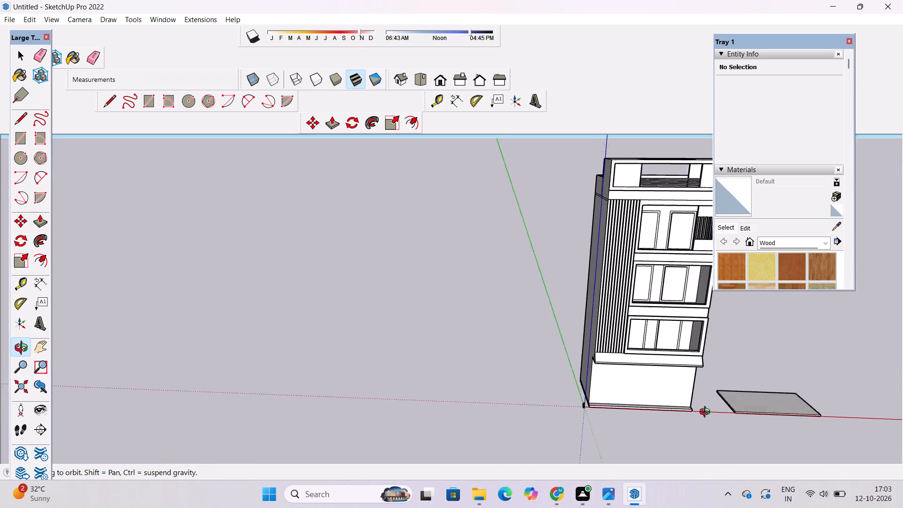
drag(707, 413, 881, 459)
scroll(599, 315, up, 3)
shift+drag(595, 316, 600, 389)
scroll(525, 296, up, 5)
shift+drag(517, 288, 536, 379)
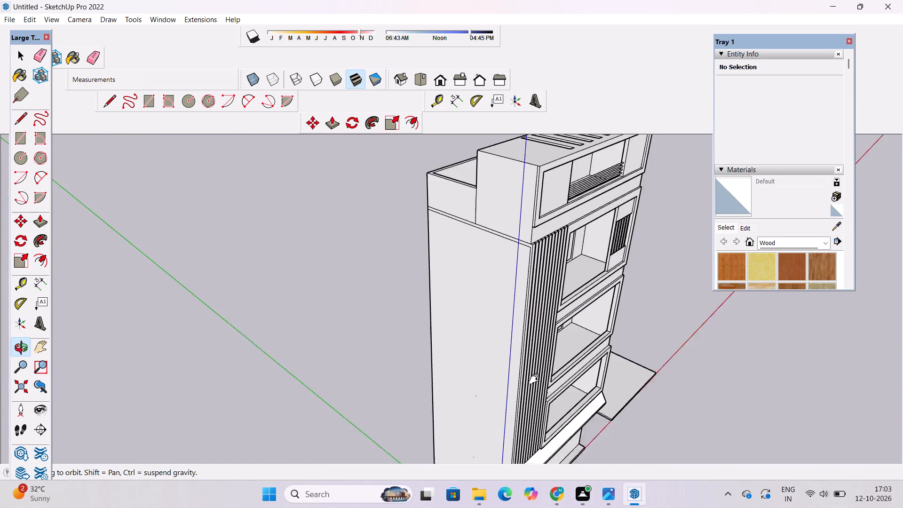
shift+drag(536, 379, 538, 383)
drag(505, 346, 510, 310)
scroll(504, 285, up, 2)
shift+drag(504, 280, 472, 338)
scroll(480, 305, up, 2)
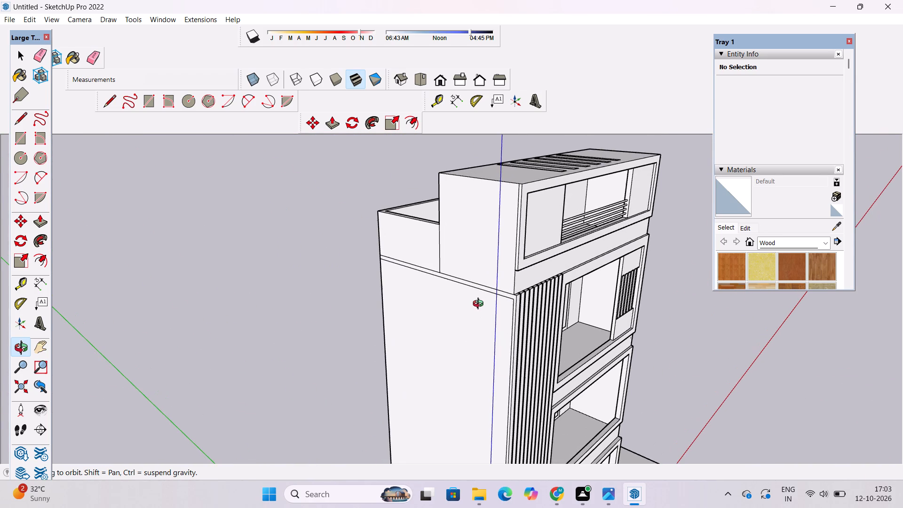
Examine the full front facade head-on, from the top-storey opening down past the balconies and vertical slats.
drag(562, 324, 428, 322)
scroll(428, 319, down, 3)
drag(632, 398, 481, 389)
drag(506, 403, 542, 325)
drag(510, 364, 582, 294)
scroll(584, 290, down, 4)
shift+drag(590, 312, 599, 335)
drag(596, 370, 637, 396)
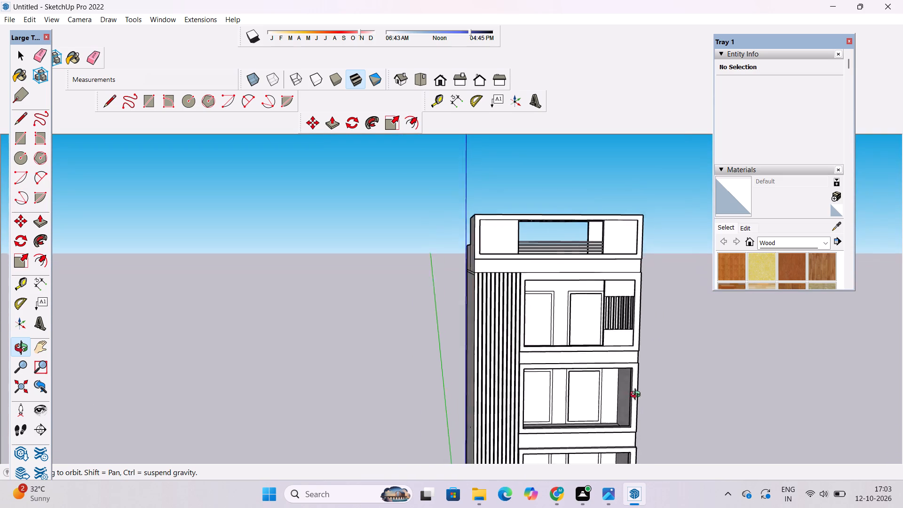
drag(637, 396, 610, 396)
shift+drag(608, 396, 549, 331)
shift+drag(535, 394, 536, 374)
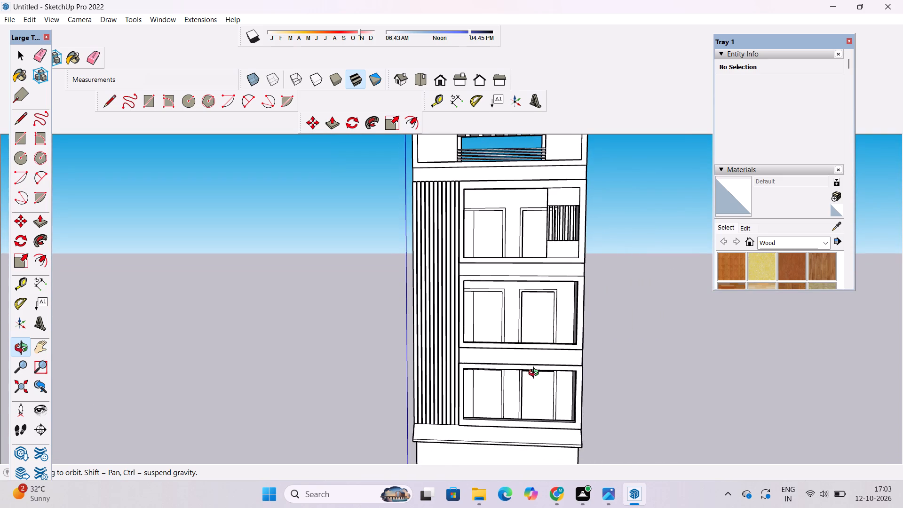
shift+drag(519, 307, 541, 377)
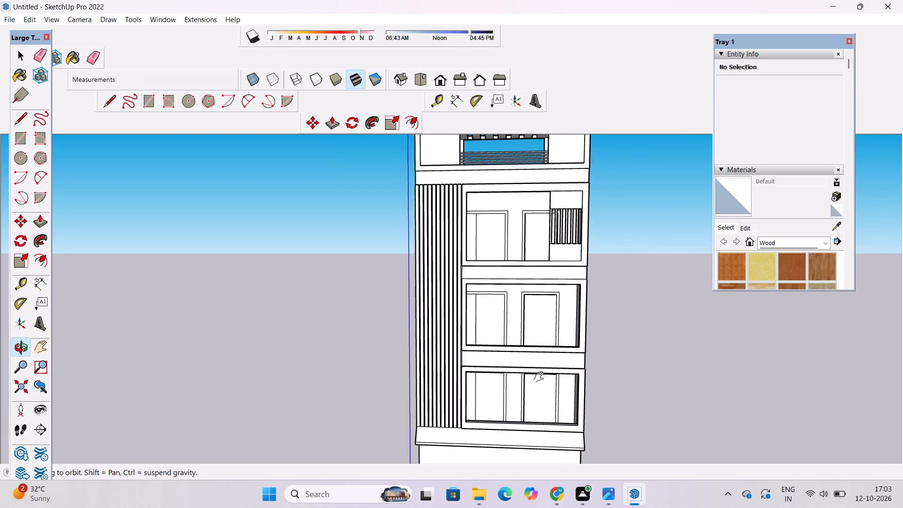
shift+drag(541, 377, 566, 465)
Examine the top-storey railing, the roof slots and the upper balcony ceiling from below.
scroll(504, 385, up, 8)
shift+drag(556, 357, 498, 418)
drag(499, 419, 538, 321)
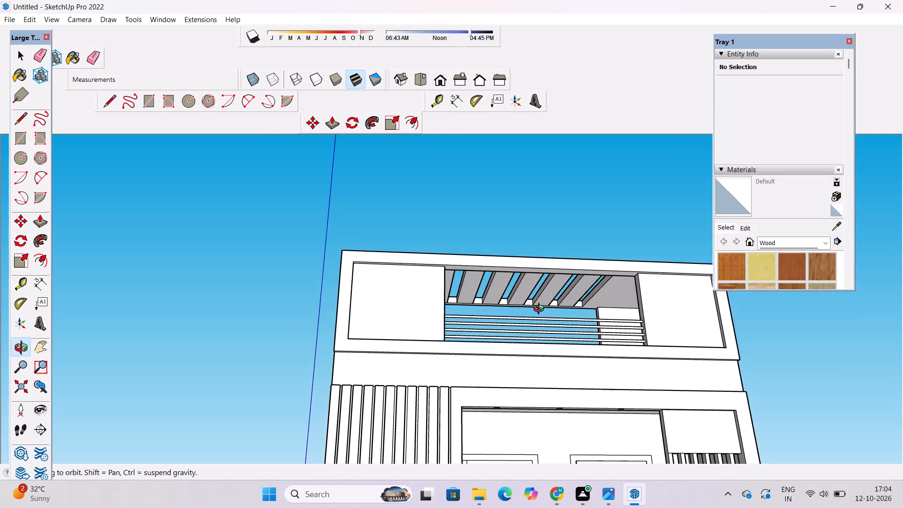
scroll(531, 365, up, 9)
shift+drag(530, 370, 538, 345)
drag(540, 348, 535, 292)
scroll(530, 296, down, 3)
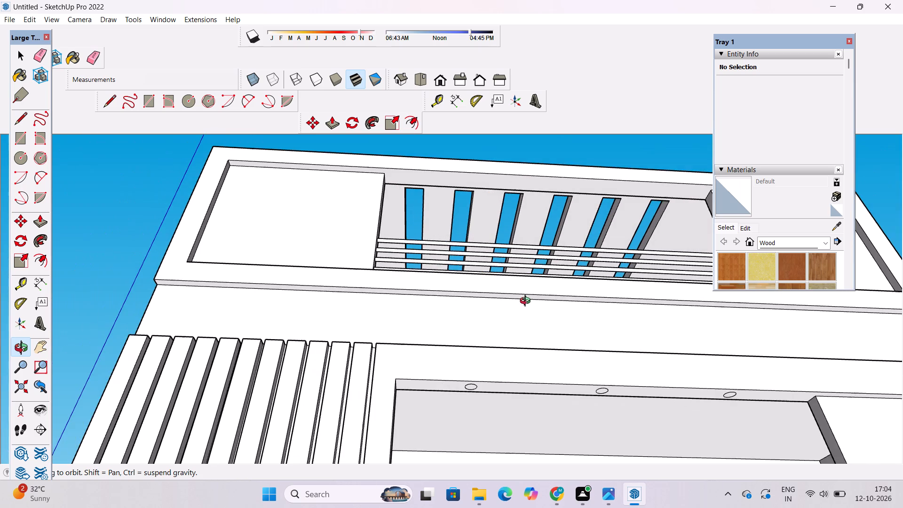
drag(531, 310, 531, 325)
scroll(531, 331, up, 3)
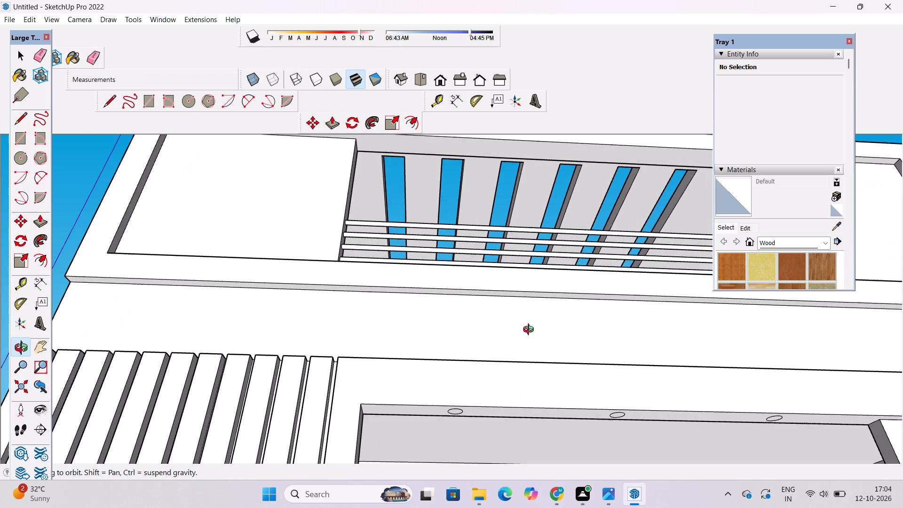
scroll(529, 333, down, 3)
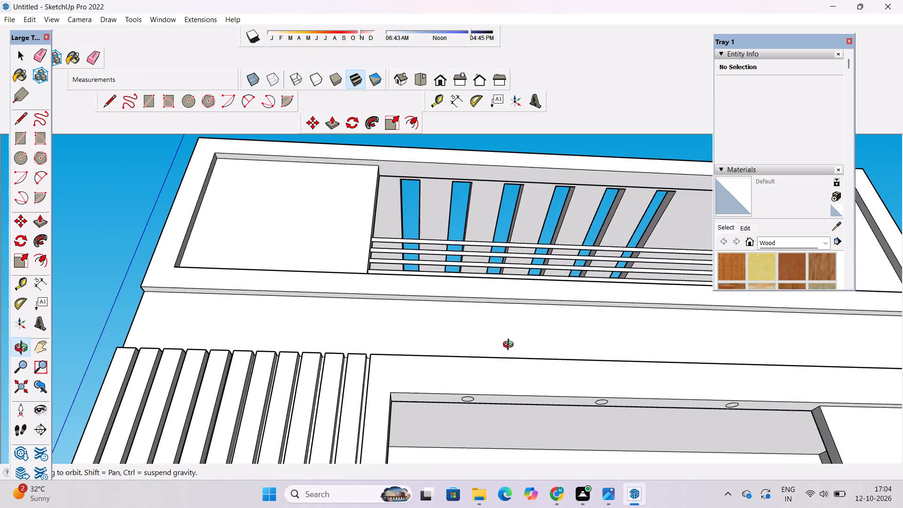
Push/Pull the front face of the top-storey frame outward by 10".
scroll(512, 318, down, 4)
drag(524, 319, 523, 370)
drag(559, 359, 417, 417)
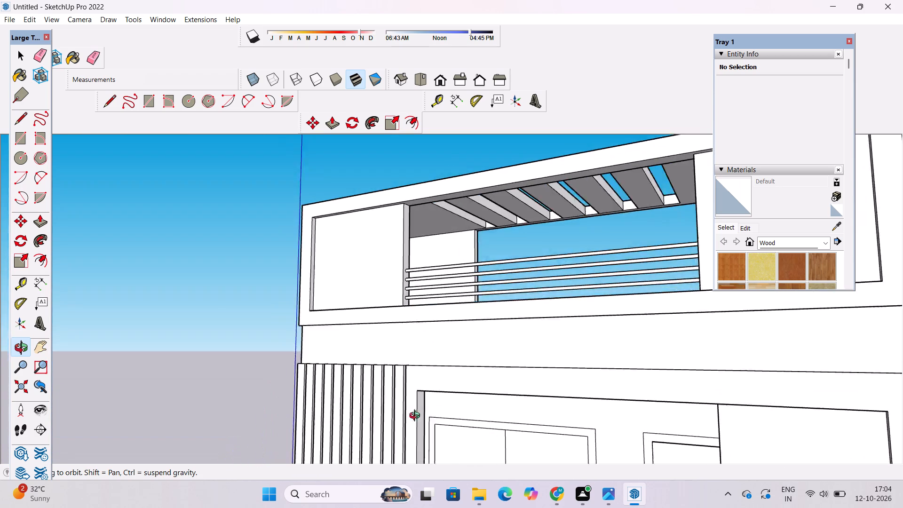
drag(417, 417, 409, 421)
shift+drag(544, 379, 531, 319)
drag(561, 311, 489, 376)
scroll(489, 364, down, 5)
drag(544, 363, 516, 371)
drag(515, 373, 456, 381)
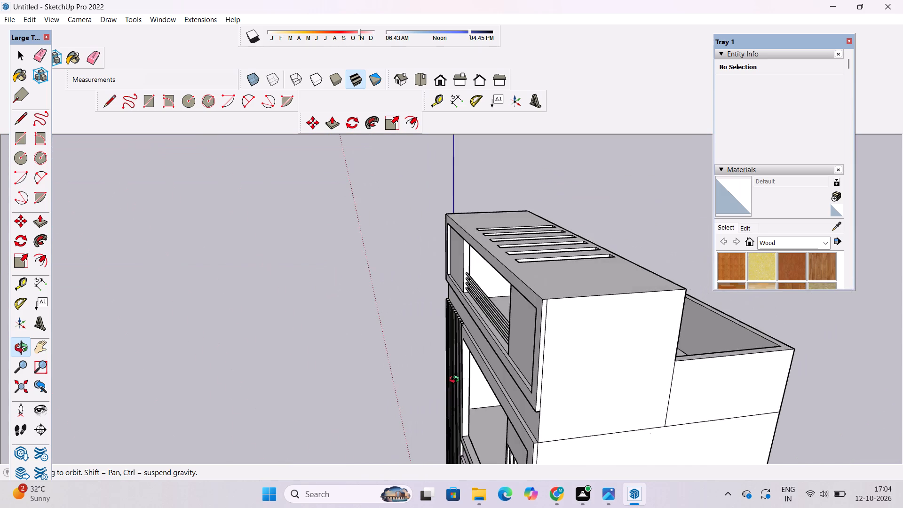
scroll(521, 375, up, 4)
shift+drag(521, 373, 524, 346)
shift+drag(526, 346, 548, 322)
key(p)
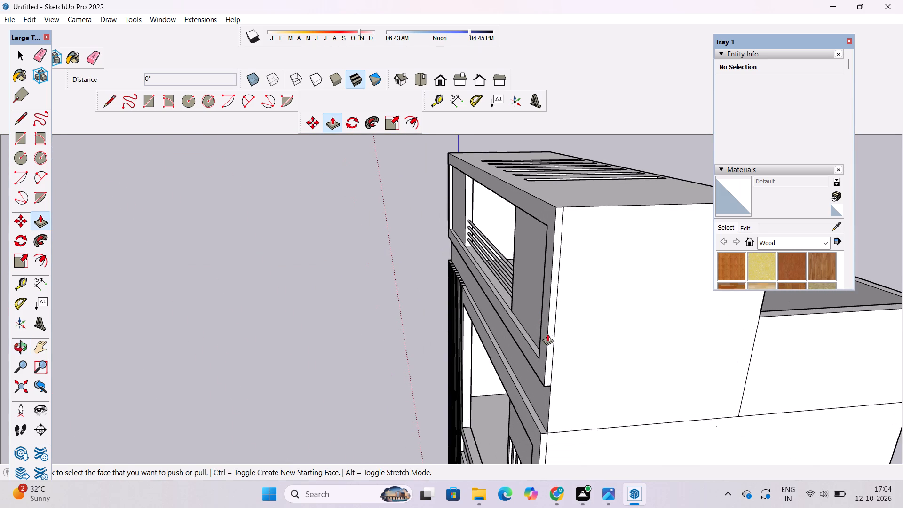
click(541, 352)
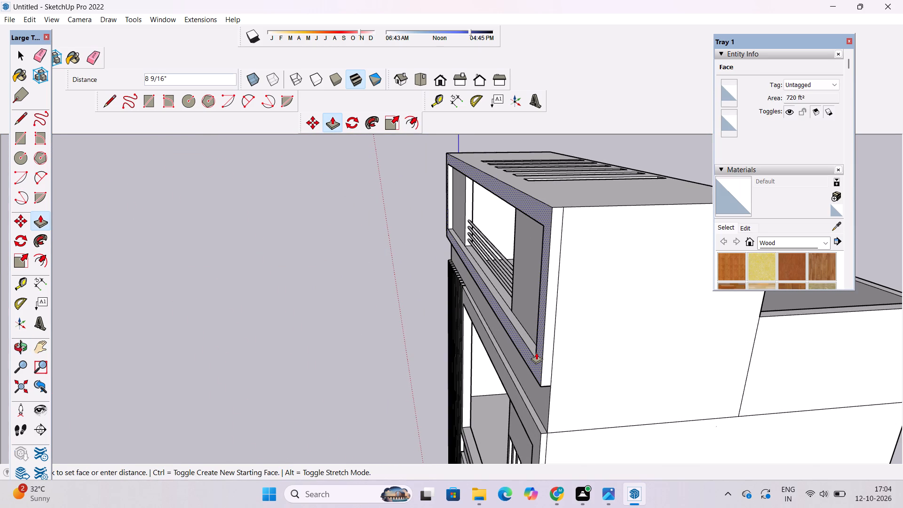
text(10)
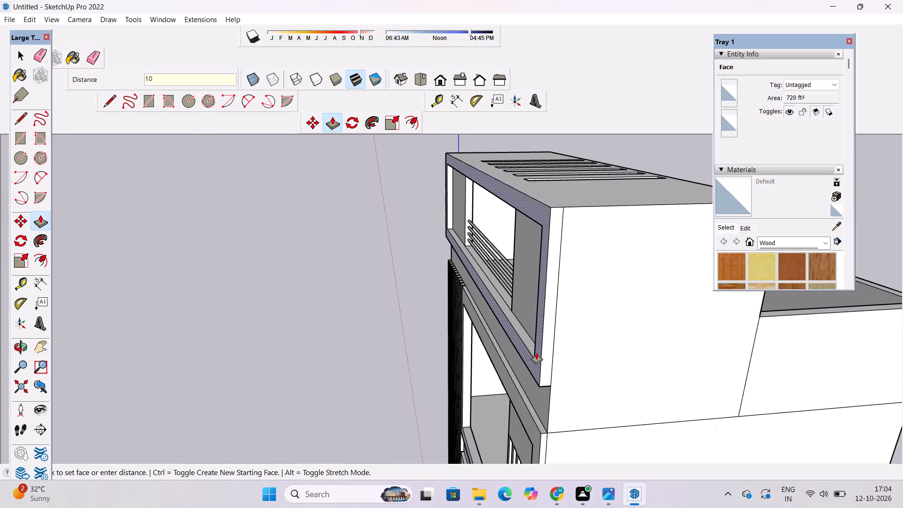
key(shift+quotedbl)
key(Return)
key(space)
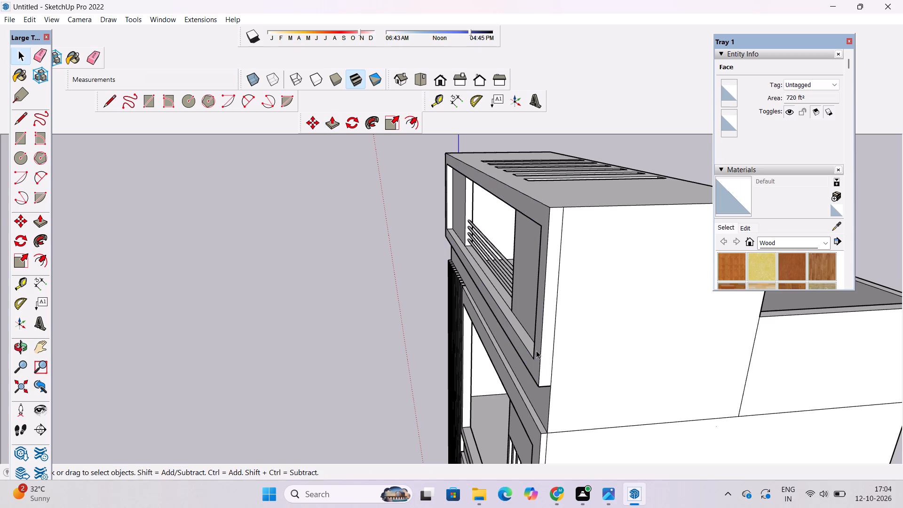
Examine the top-storey frame, its railing and the facade below it from the front.
key(o)
drag(503, 355, 658, 274)
drag(506, 287, 537, 279)
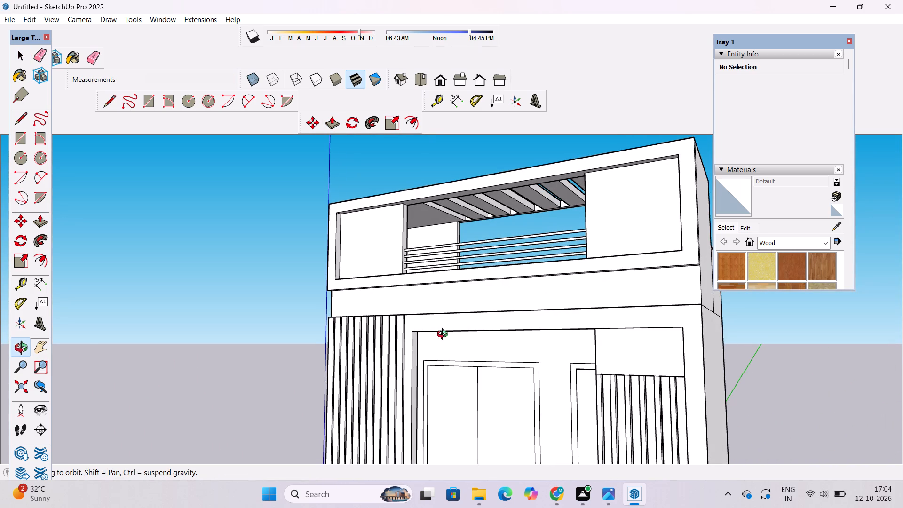
scroll(444, 335, down, 4)
drag(433, 333, 477, 364)
scroll(391, 300, up, 3)
drag(331, 355, 467, 336)
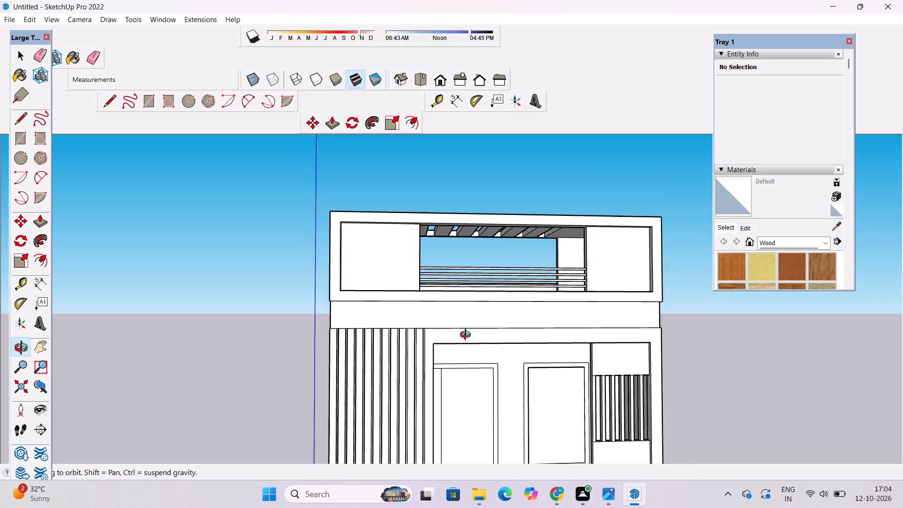
drag(467, 336, 472, 336)
scroll(445, 328, up, 3)
drag(511, 306, 457, 306)
shift+drag(457, 306, 444, 327)
drag(446, 330, 446, 274)
Examine the projecting underside of the top-storey frame, the railing bars and the roof slots from below.
scroll(441, 313, up, 4)
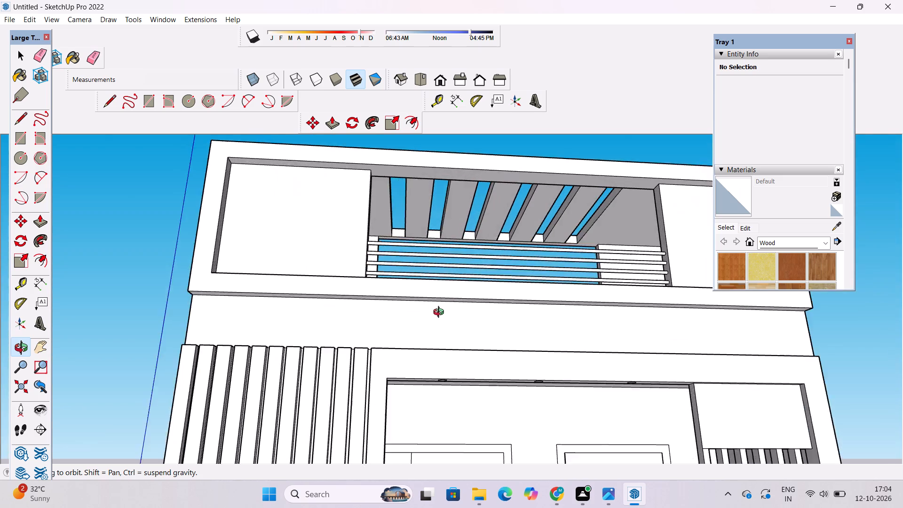
scroll(441, 313, up, 5)
drag(466, 309, 451, 280)
scroll(414, 270, down, 4)
scroll(405, 289, up, 2)
scroll(359, 283, down, 3)
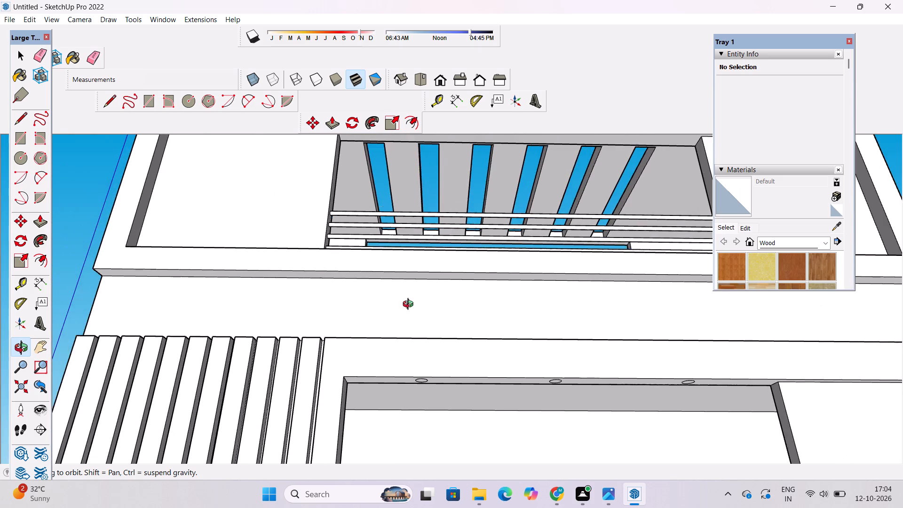
drag(410, 305, 336, 294)
scroll(335, 293, up, 2)
shift+drag(426, 297, 353, 295)
drag(356, 302, 447, 272)
scroll(448, 266, down, 4)
drag(476, 264, 458, 237)
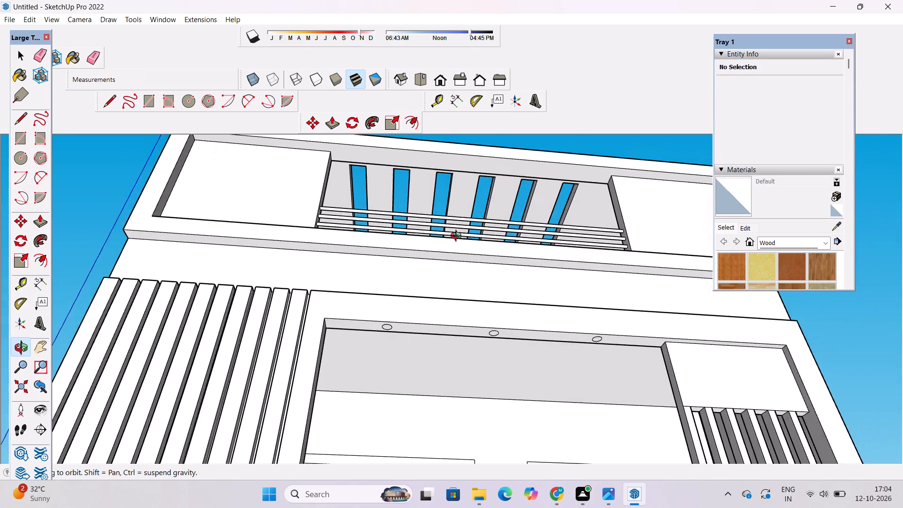
drag(458, 237, 441, 222)
scroll(379, 263, up, 7)
shift+drag(350, 256, 421, 331)
shift+scroll(346, 323, up, 5)
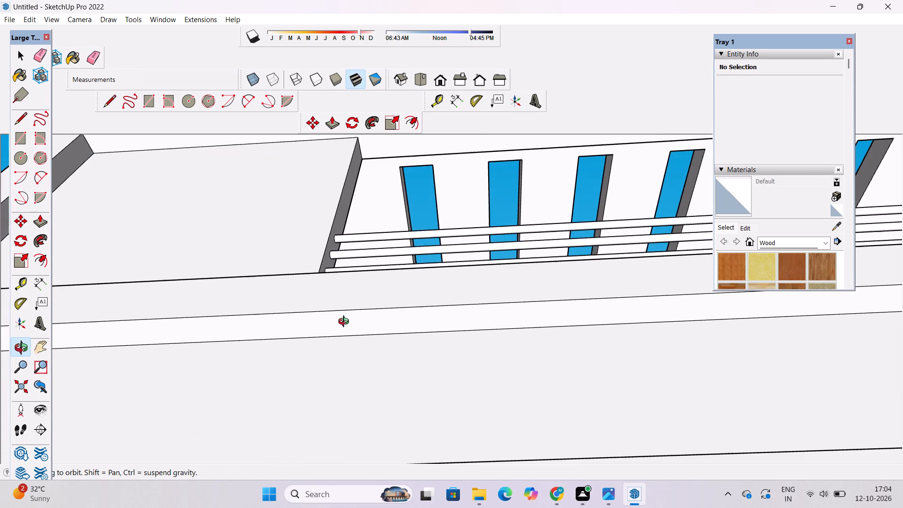
shift+drag(350, 321, 383, 330)
shift+scroll(364, 317, down, 6)
shift+drag(372, 358, 377, 386)
shift+drag(379, 384, 380, 349)
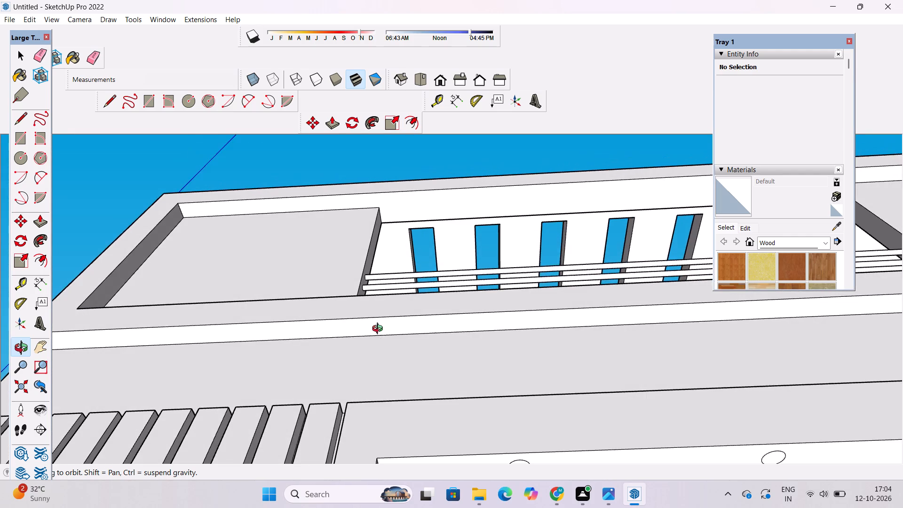
scroll(380, 330, up, 7)
scroll(369, 324, down, 5)
shift+drag(369, 324, 374, 326)
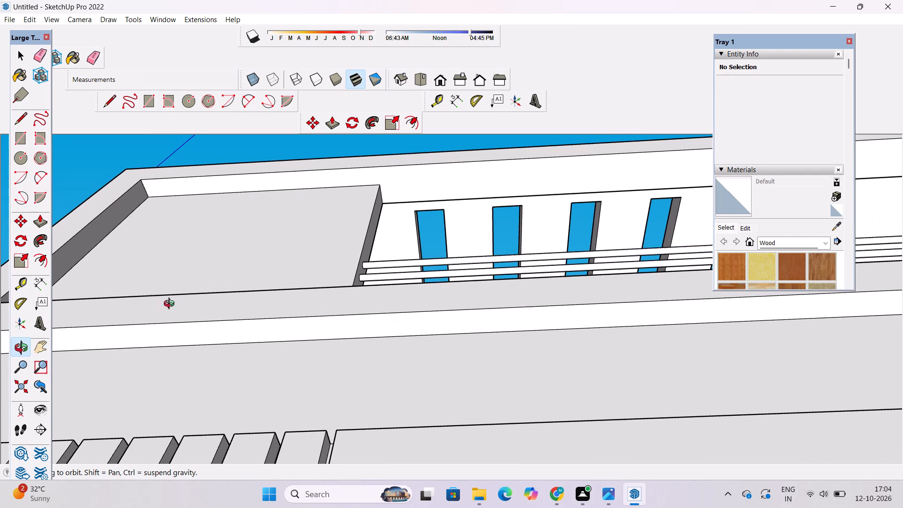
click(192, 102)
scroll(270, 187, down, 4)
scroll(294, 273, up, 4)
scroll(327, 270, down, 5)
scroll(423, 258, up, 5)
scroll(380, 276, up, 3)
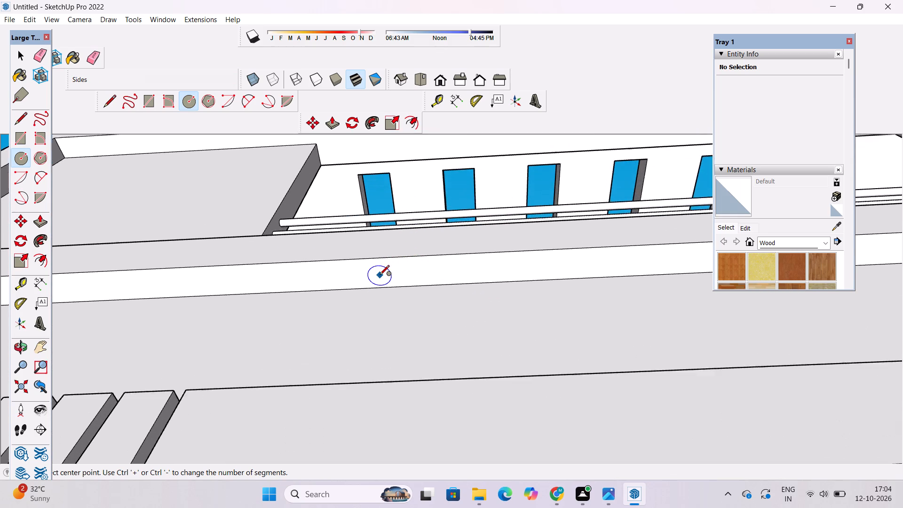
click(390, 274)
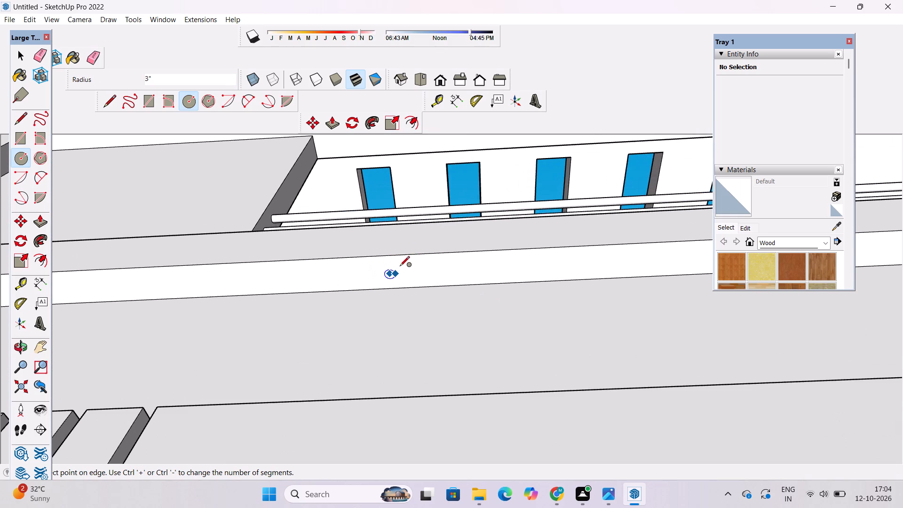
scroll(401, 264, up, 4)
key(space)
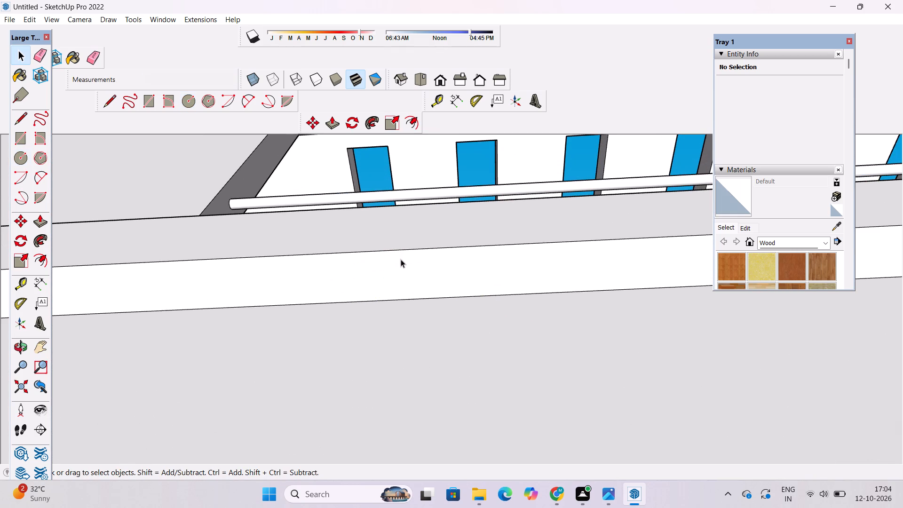
Draw a circle of 9" radius on the projecting underside of the top-storey frame, near the railing's slatted-wall end.
text(c)
click(393, 278)
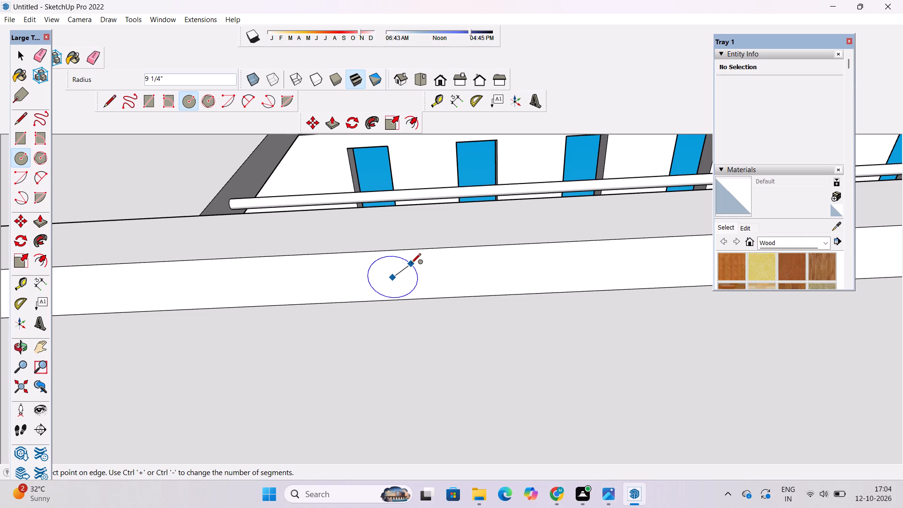
key(9)
key(shift+quotedbl)
key(Return)
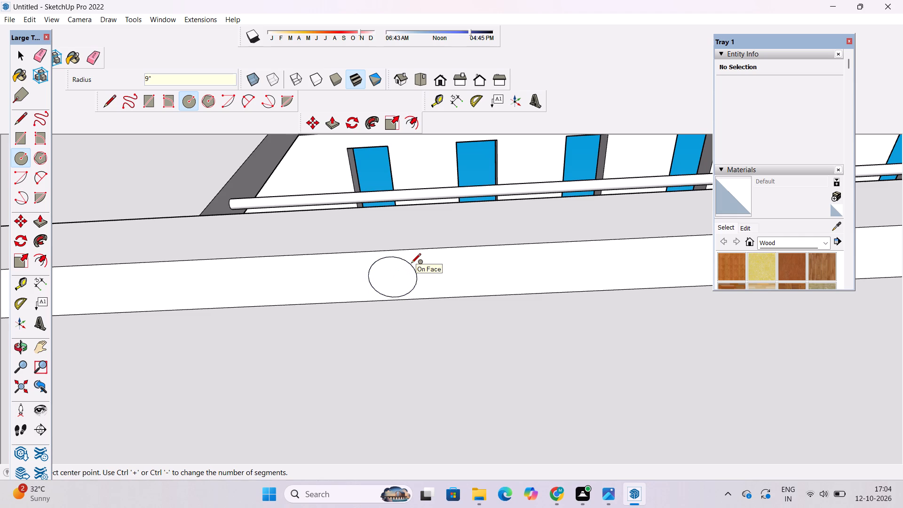
scroll(345, 270, down, 20)
scroll(345, 270, down, 2)
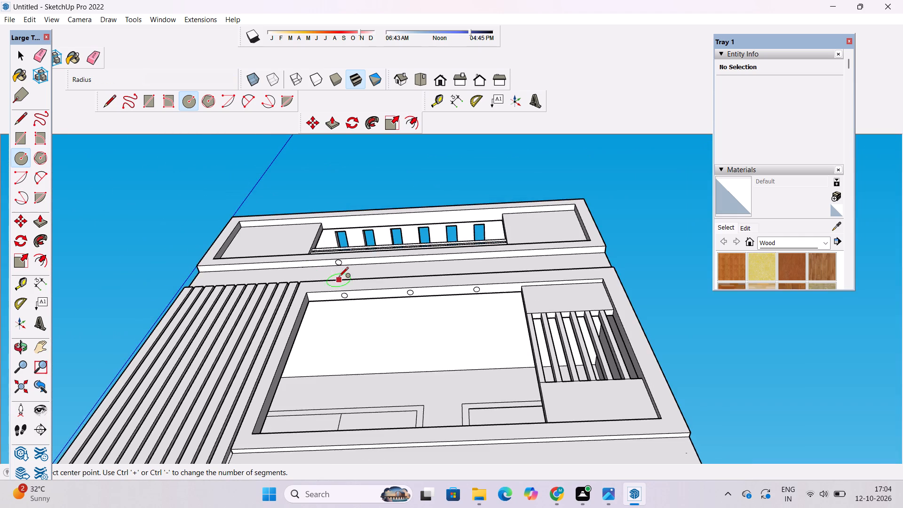
scroll(338, 273, up, 6)
key(space)
Set the new underside circle's segment count to 60.
scroll(337, 271, up, 9)
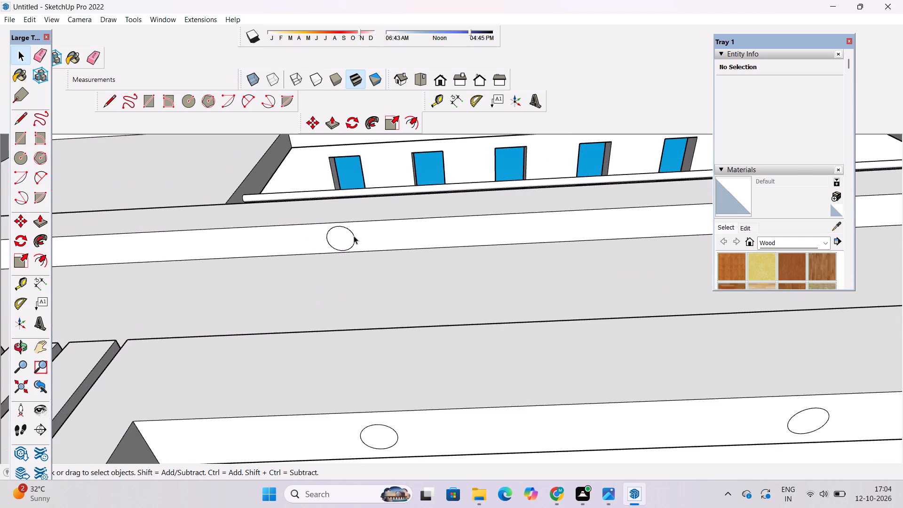
scroll(354, 236, up, 4)
click(354, 236)
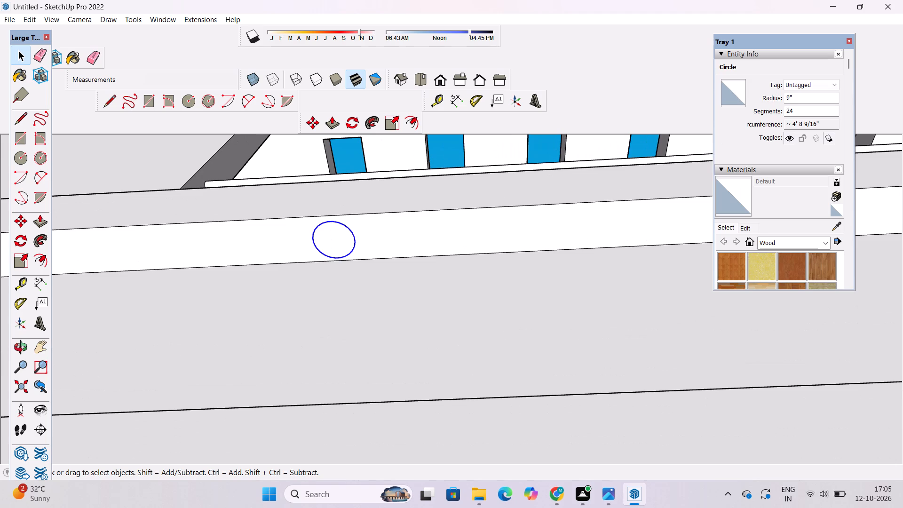
click(810, 109)
key(BackSpace)
key(BackSpace)
key(BackSpace)
text(60)
key(Return)
scroll(649, 183, down, 4)
click(394, 159)
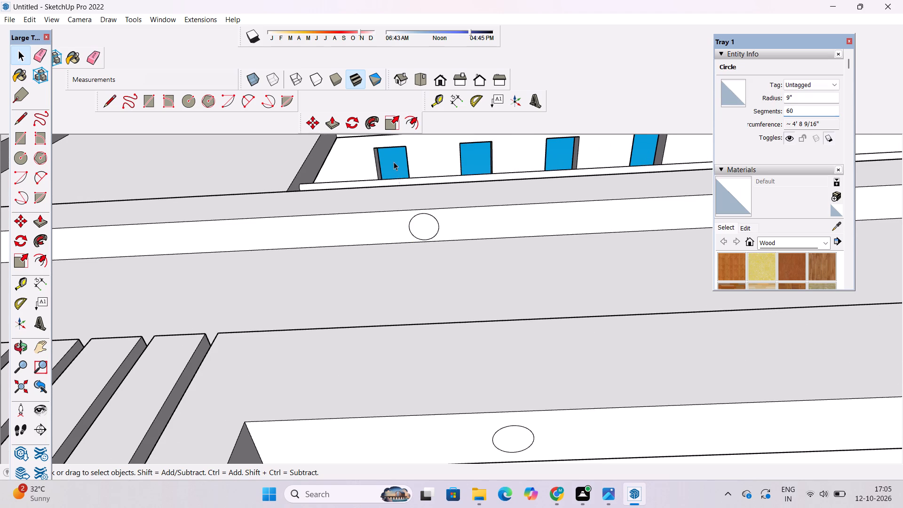
Copy the circle with its face along the frame's underside toward the slatted balcony, making five copies at 12' spacing.
double_click(428, 232)
key(m)
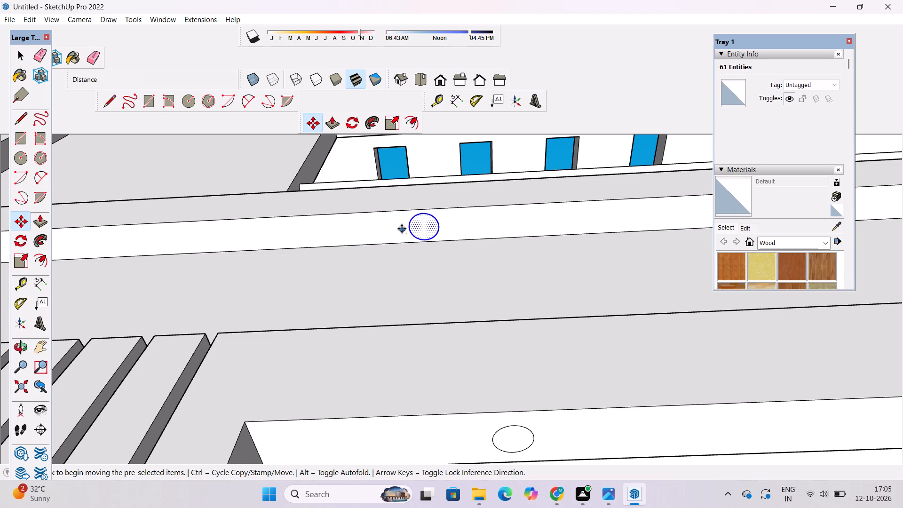
click(411, 229)
scroll(385, 229, down, 9)
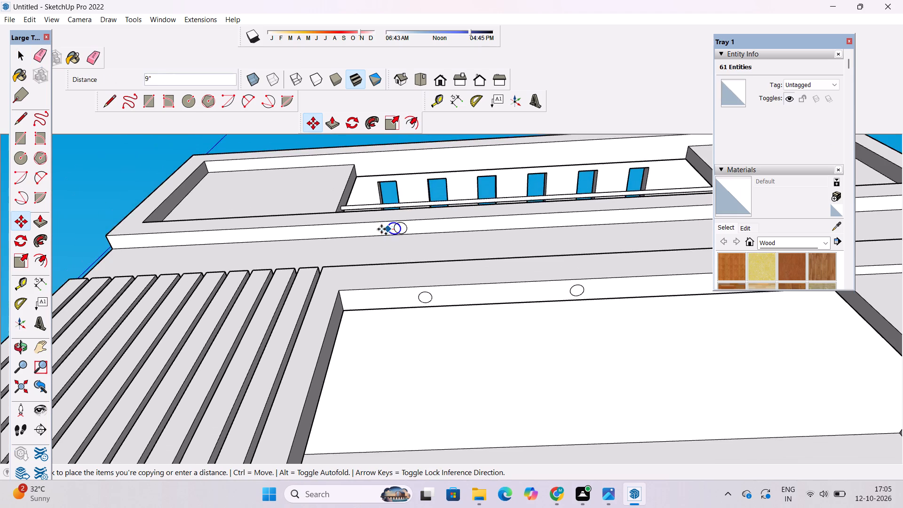
scroll(378, 229, down, 3)
scroll(296, 234, up, 3)
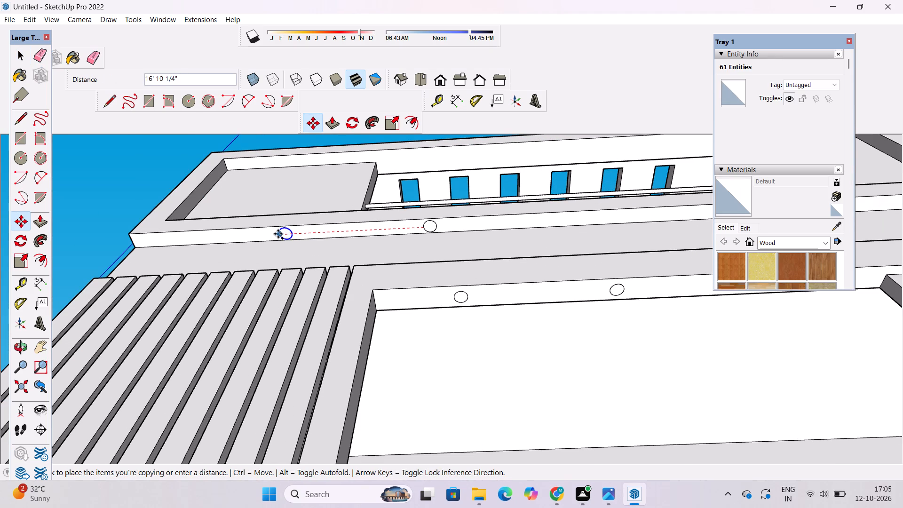
scroll(268, 234, down, 12)
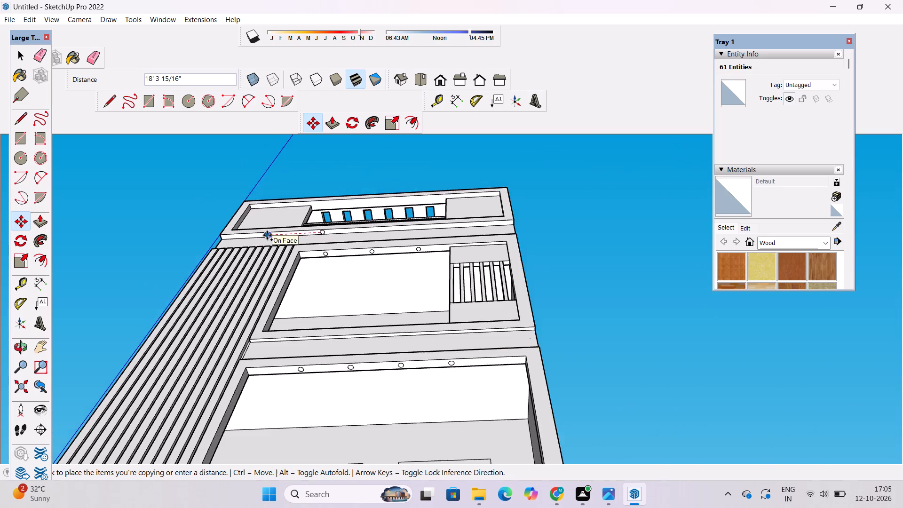
scroll(267, 235, down, 4)
scroll(291, 238, up, 17)
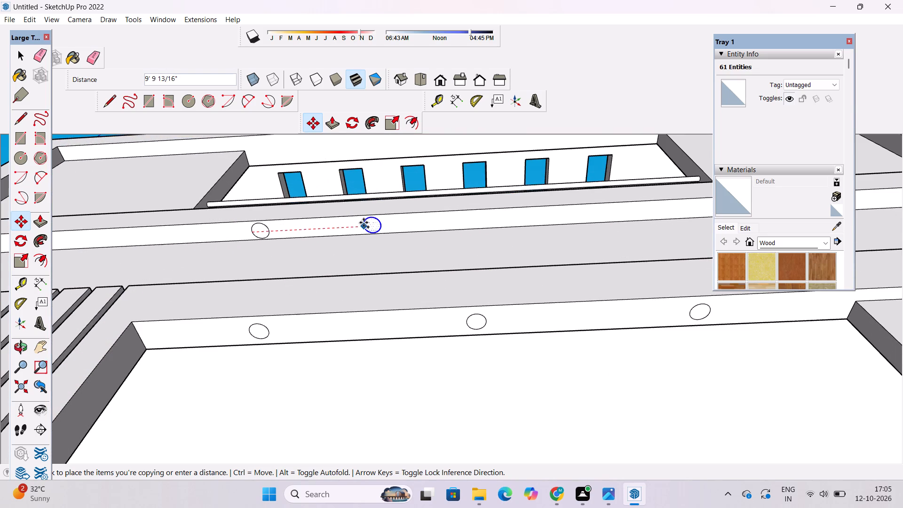
scroll(360, 222, down, 7)
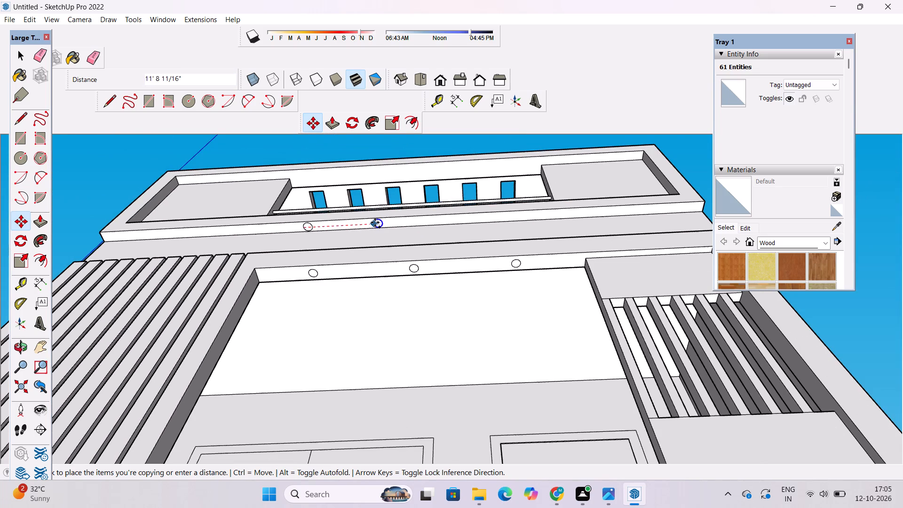
text(12')
key(Return)
scroll(323, 235, down, 4)
scroll(375, 233, up, 3)
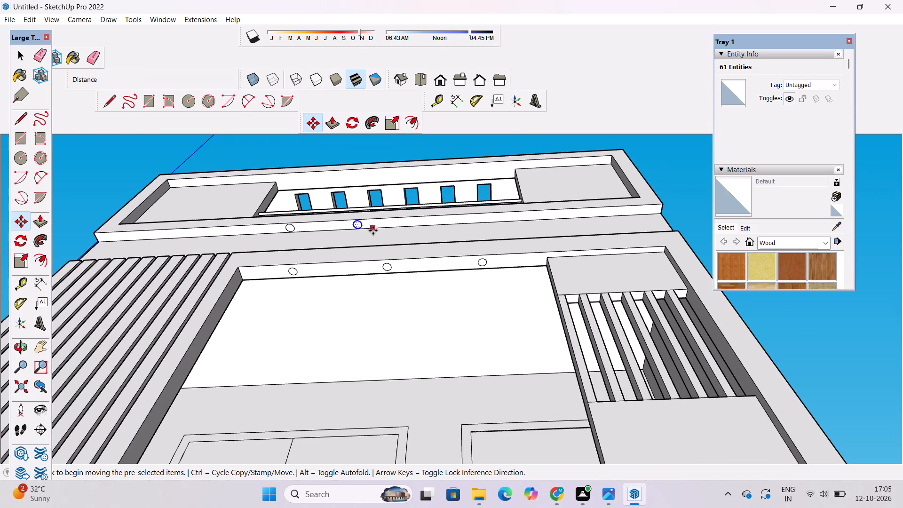
key(asterisk)
key(5)
key(Return)
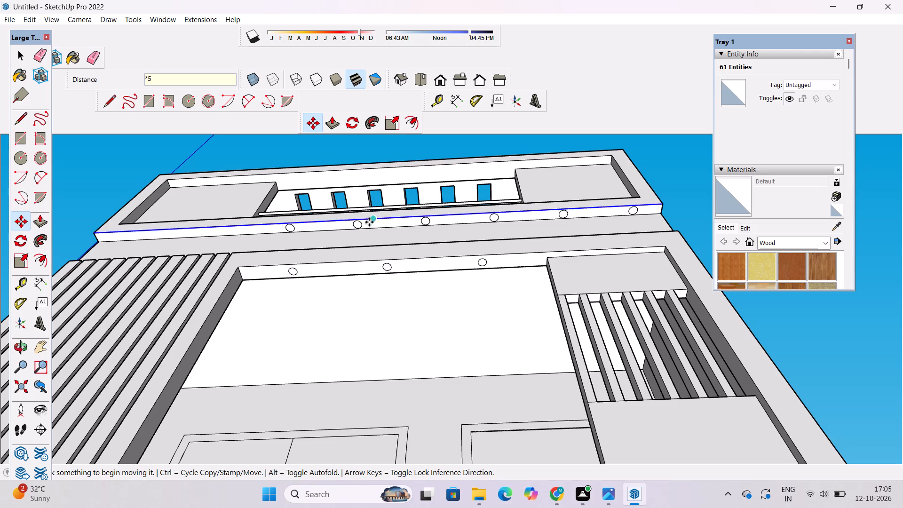
key(space)
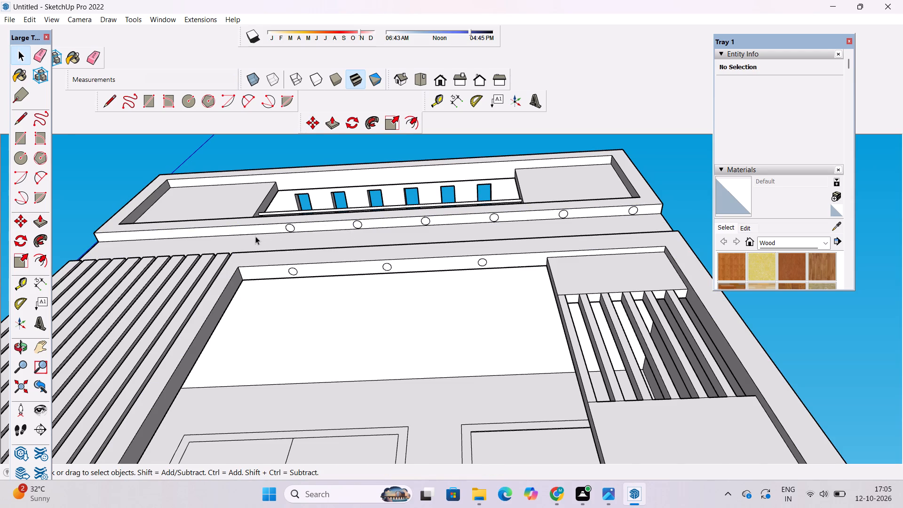
scroll(251, 238, up, 2)
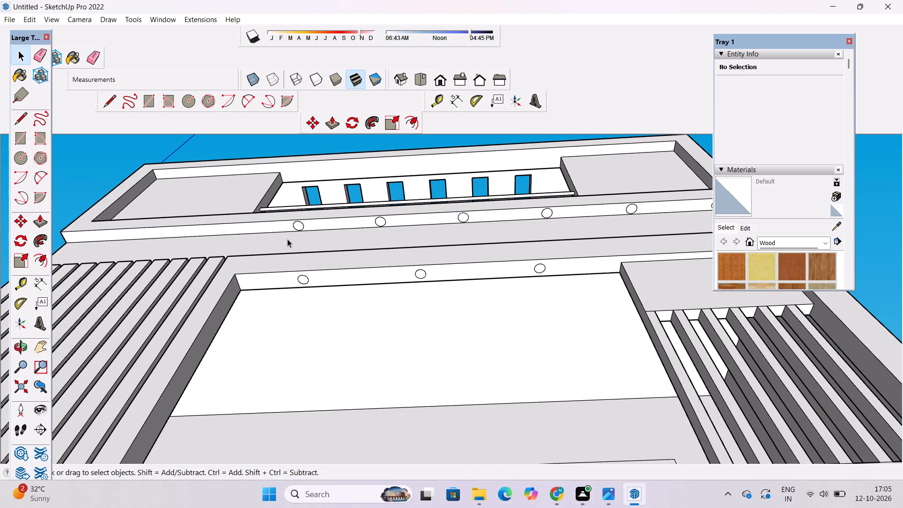
Copy the end circle with its face along the top-storey frame's underside, toward the frame's outer corner above the slatted wall.
scroll(291, 236, up, 1)
scroll(335, 231, down, 1)
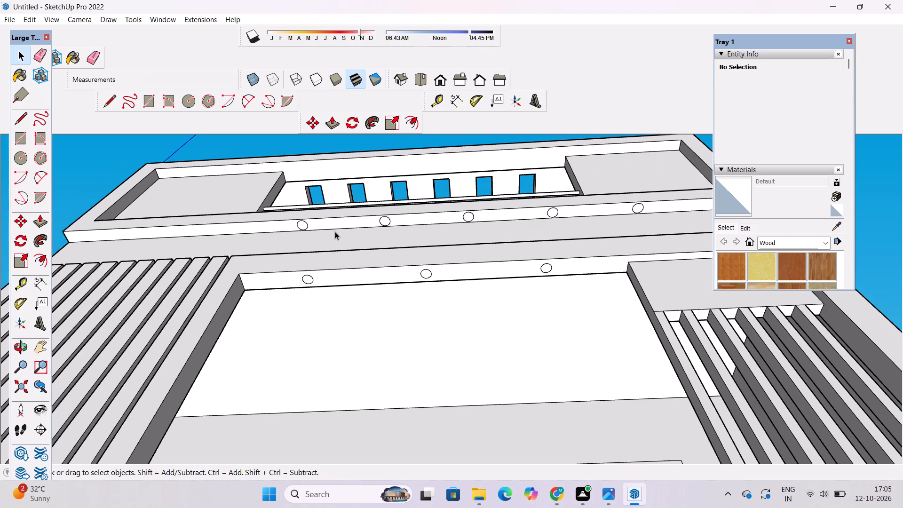
scroll(316, 239, up, 13)
double_click(320, 216)
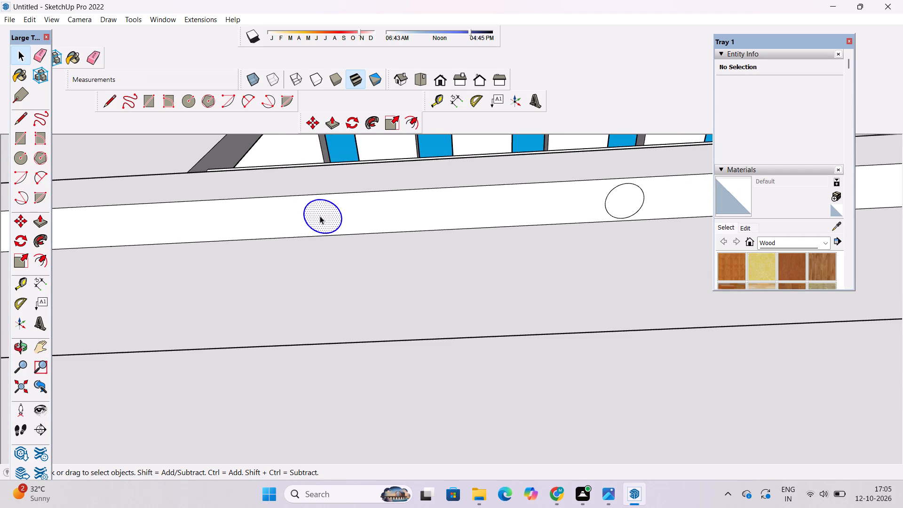
key(m)
scroll(395, 212, down, 4)
scroll(348, 209, up, 1)
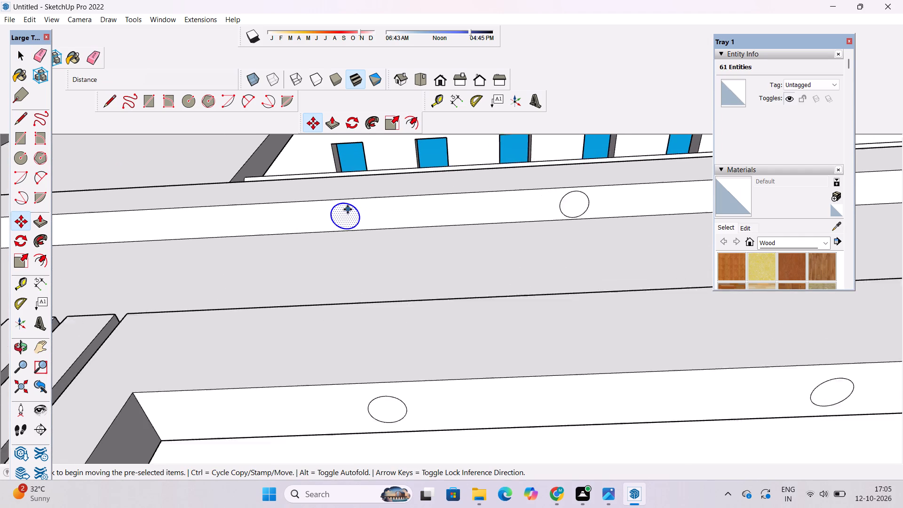
scroll(348, 209, up, 3)
scroll(344, 210, down, 2)
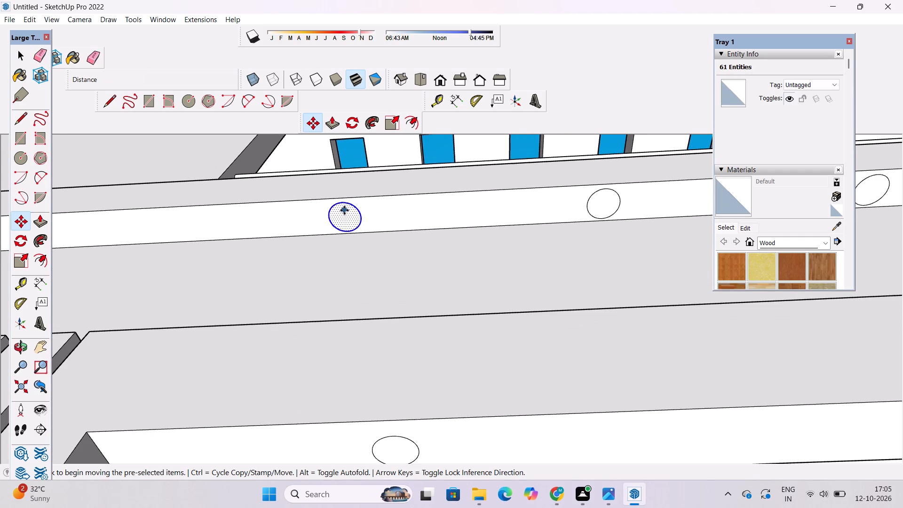
scroll(344, 210, up, 2)
scroll(356, 211, down, 3)
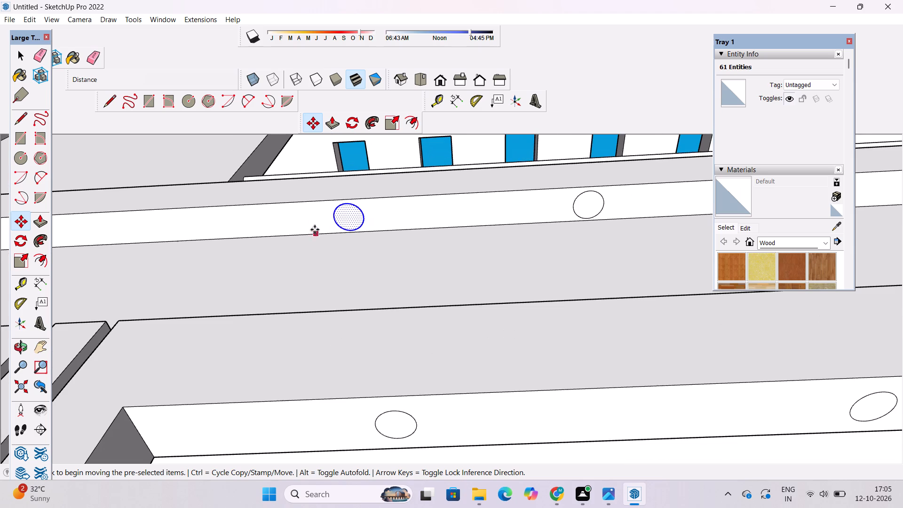
scroll(463, 198, down, 4)
scroll(326, 191, down, 4)
scroll(236, 203, up, 4)
scroll(286, 209, up, 3)
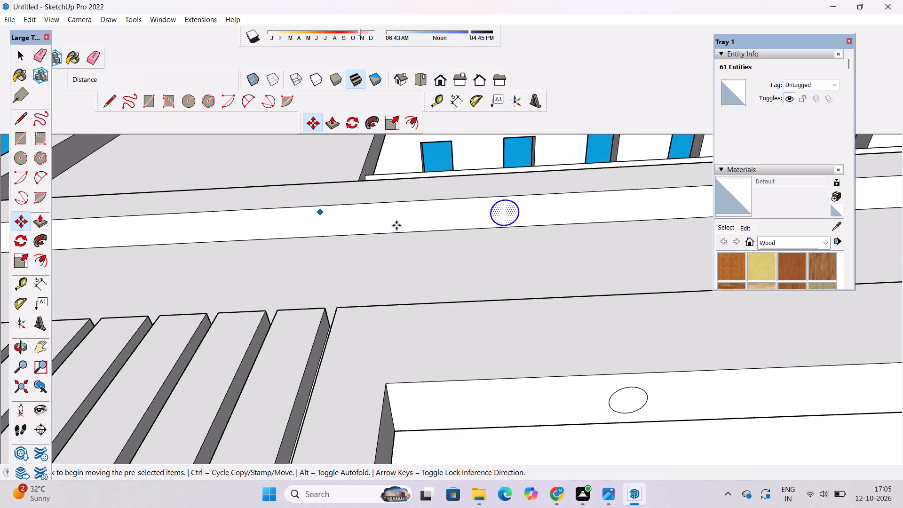
click(492, 214)
scroll(492, 214, down, 4)
scroll(387, 211, down, 2)
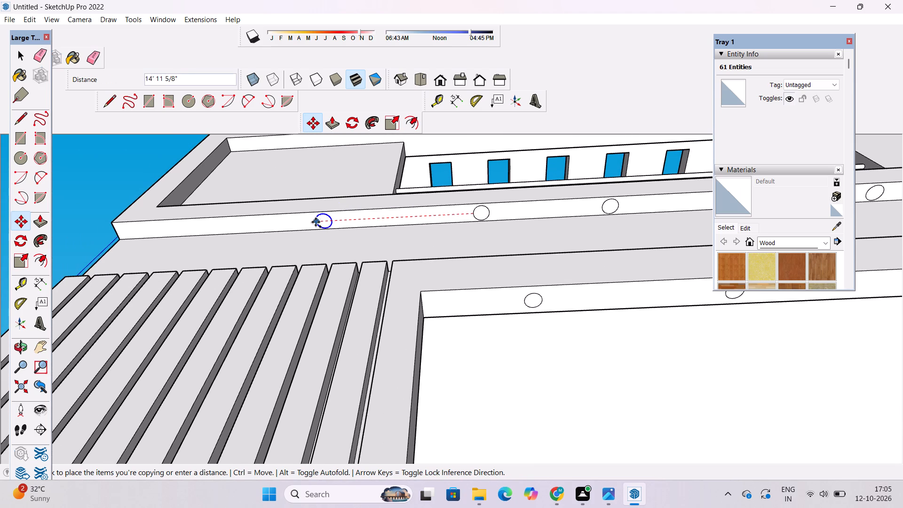
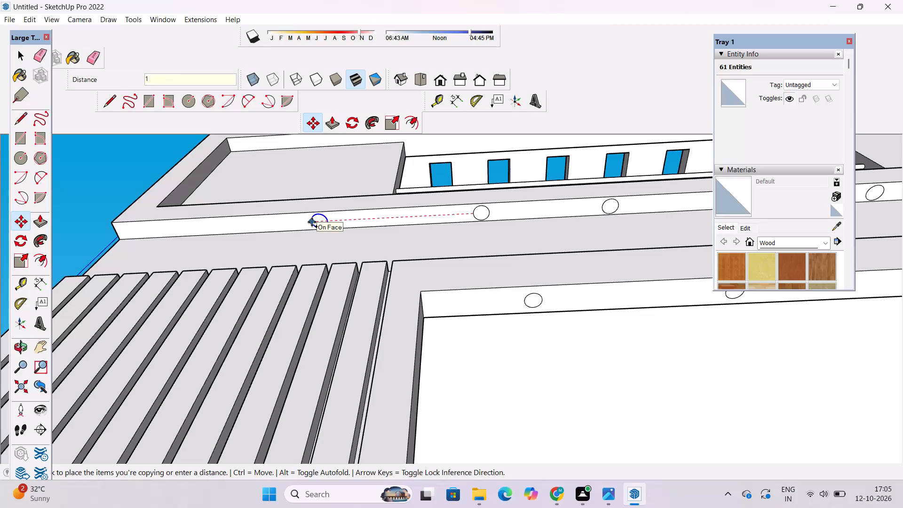
Finish placing the circle copy on the top-storey frame's underside, near the outer corner above the slatted wall.
key(Return)
key(space)
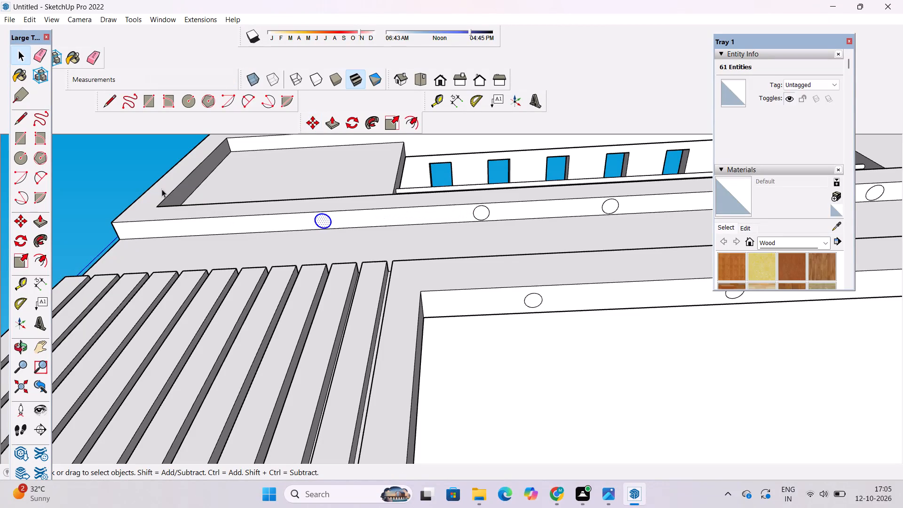
click(117, 175)
Inspect the rows of round downlights under the balcony frames, from the top storey down to the lowest balcony.
key(o)
scroll(232, 170, down, 6)
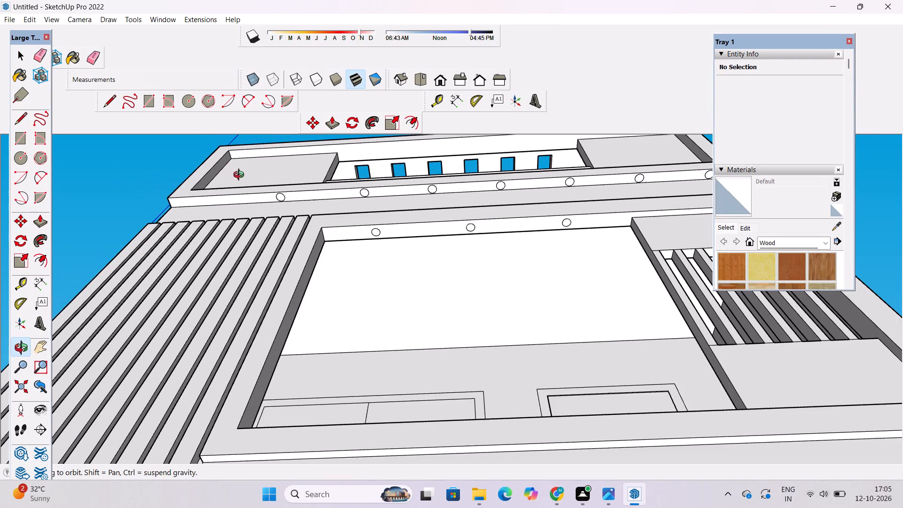
drag(271, 211, 286, 250)
scroll(288, 246, down, 2)
shift+drag(352, 271, 308, 224)
drag(313, 227, 313, 259)
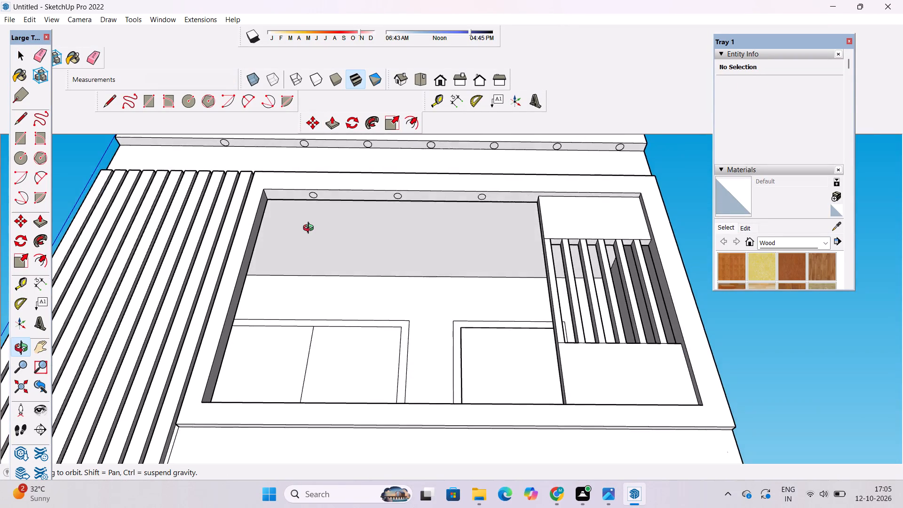
scroll(309, 226, down, 6)
drag(325, 335, 321, 270)
scroll(323, 287, up, 4)
shift+drag(328, 318, 312, 244)
scroll(311, 243, down, 5)
drag(311, 256, 311, 274)
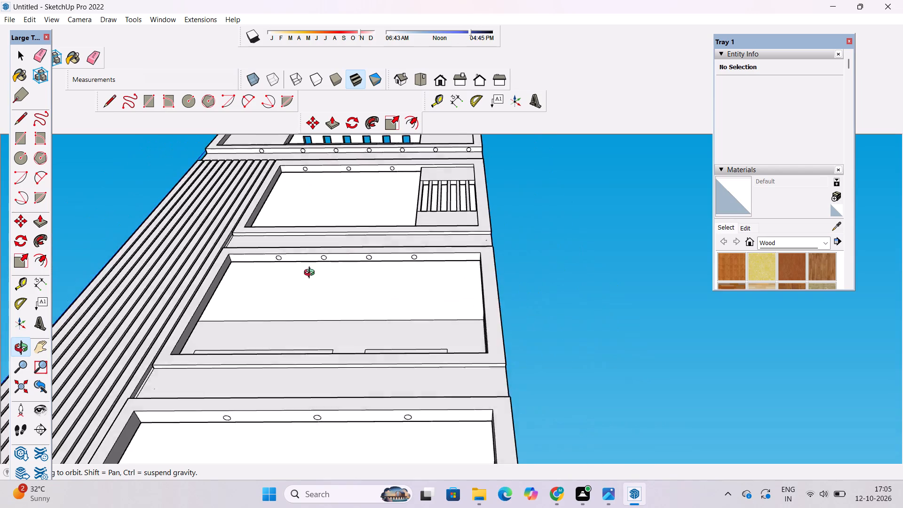
drag(311, 274, 311, 279)
scroll(311, 273, down, 6)
drag(314, 326, 314, 262)
scroll(300, 297, up, 4)
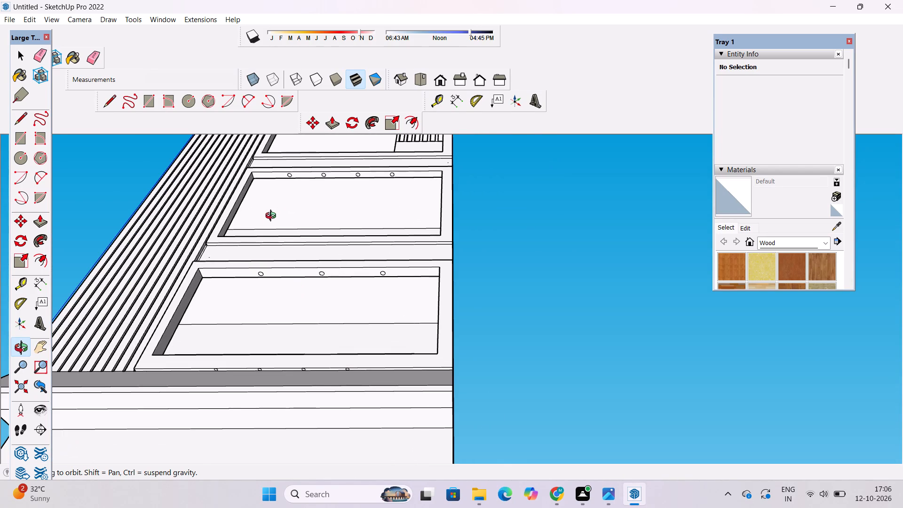
click(278, 289)
scroll(282, 416, up, 17)
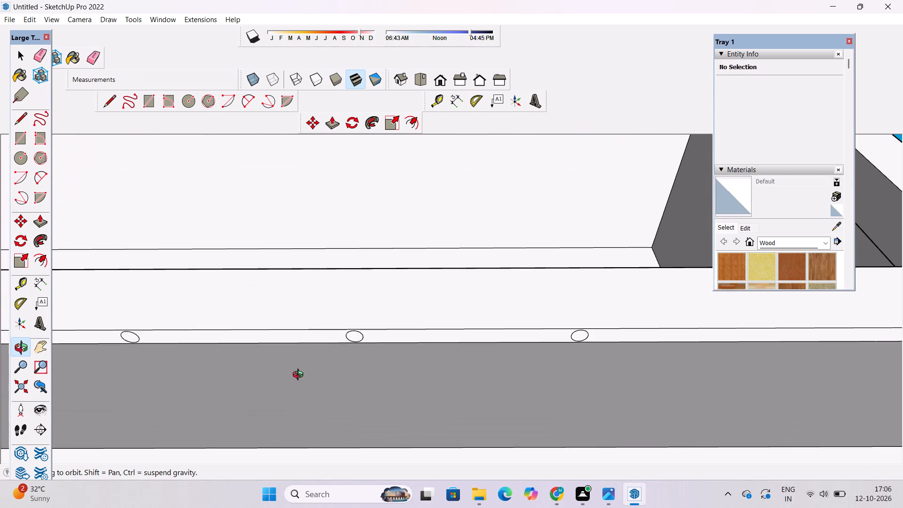
Examine the balcony fronts, the bands between storeys and their joints with the slatted wall, down to the ground floor.
scroll(267, 297, down, 6)
drag(322, 258, 328, 342)
scroll(330, 328, down, 10)
drag(328, 331, 337, 374)
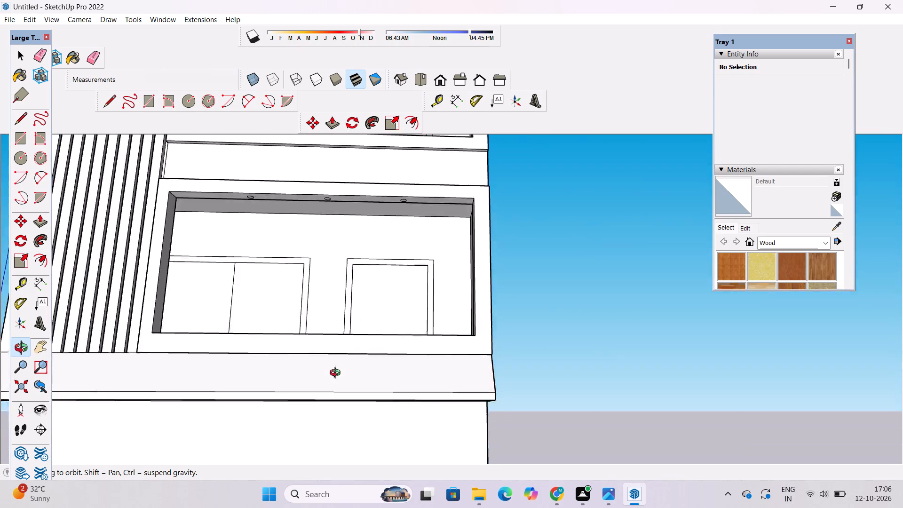
drag(337, 374, 379, 479)
scroll(307, 308, down, 5)
shift+drag(338, 293, 367, 376)
drag(378, 377, 302, 271)
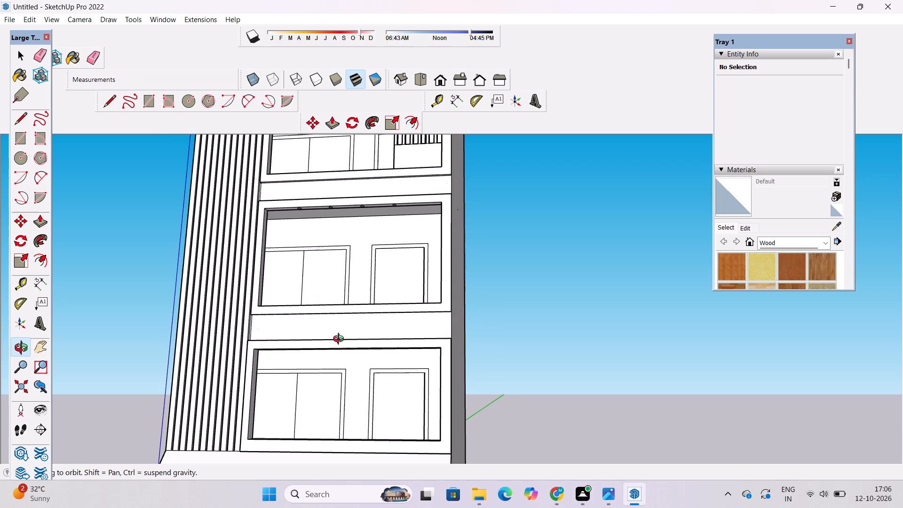
scroll(355, 357, up, 3)
drag(477, 336, 419, 346)
scroll(213, 321, up, 9)
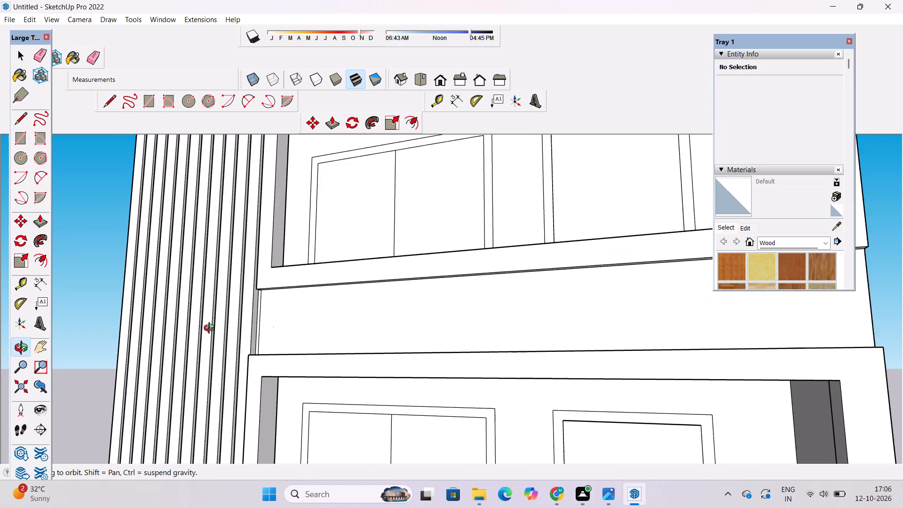
scroll(211, 329, up, 3)
drag(242, 356, 369, 441)
shift+drag(297, 345, 307, 384)
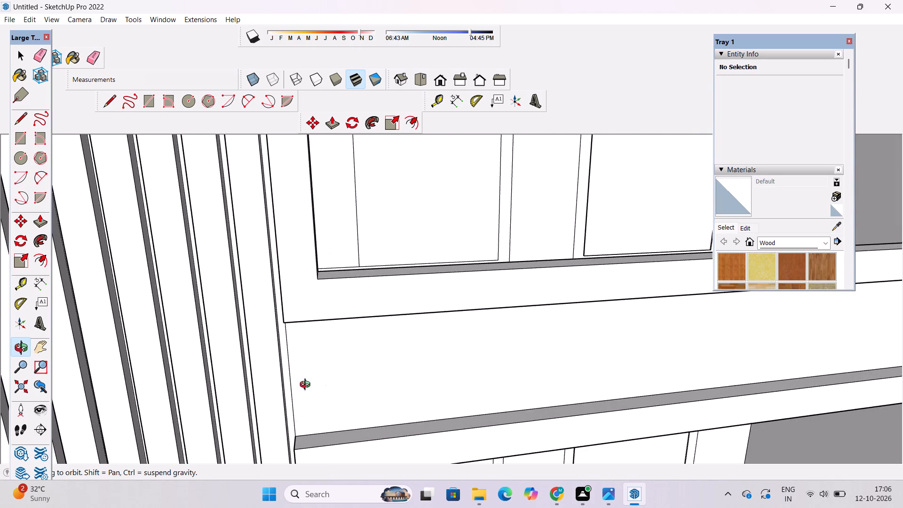
drag(307, 386, 276, 334)
scroll(275, 336, up, 4)
drag(296, 341, 256, 350)
scroll(220, 336, down, 5)
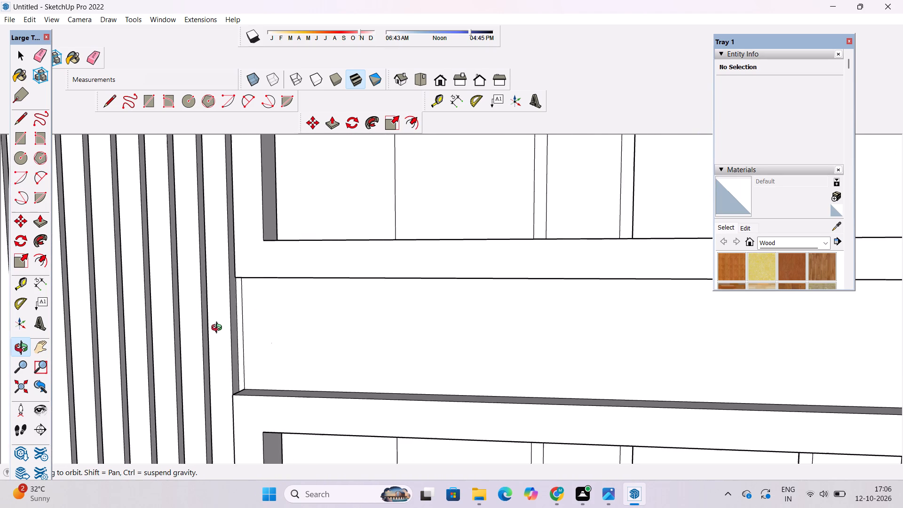
scroll(219, 329, down, 10)
shift+drag(398, 356, 376, 376)
scroll(321, 361, down, 3)
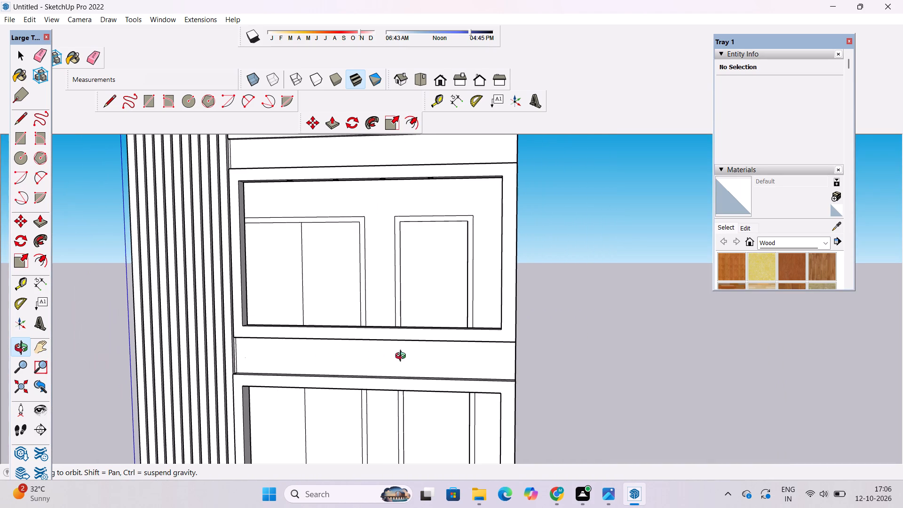
shift+drag(413, 359, 417, 371)
drag(418, 373, 494, 401)
shift+drag(372, 287, 385, 341)
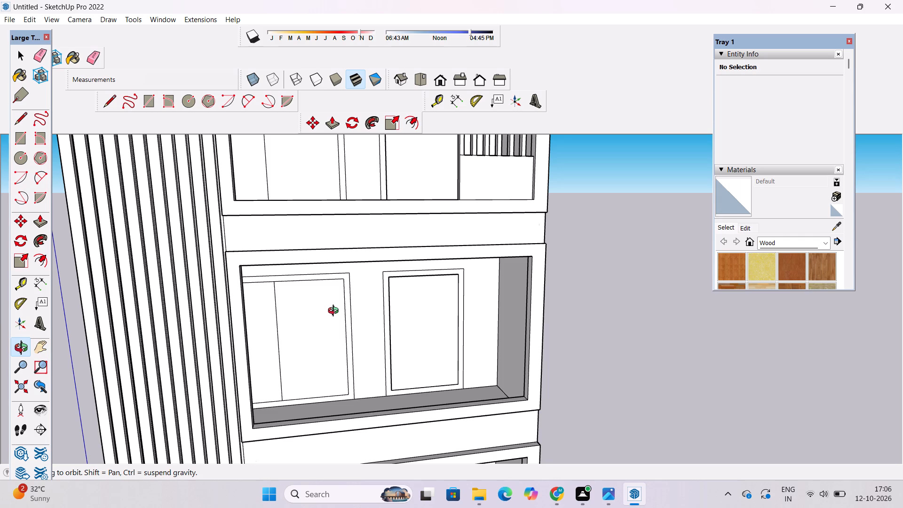
scroll(342, 295, down, 4)
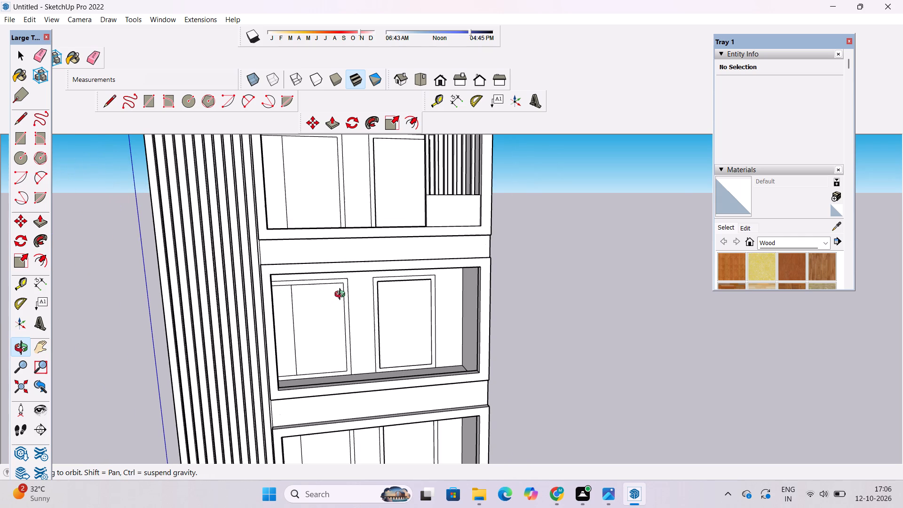
scroll(342, 295, down, 1)
shift+drag(380, 357, 381, 228)
drag(431, 324, 380, 325)
shift+drag(371, 350, 371, 284)
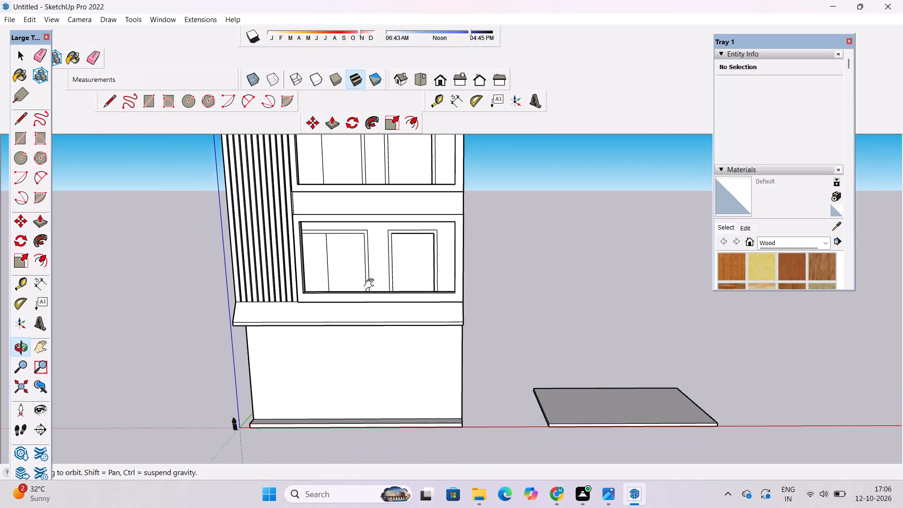
shift+drag(371, 284, 372, 279)
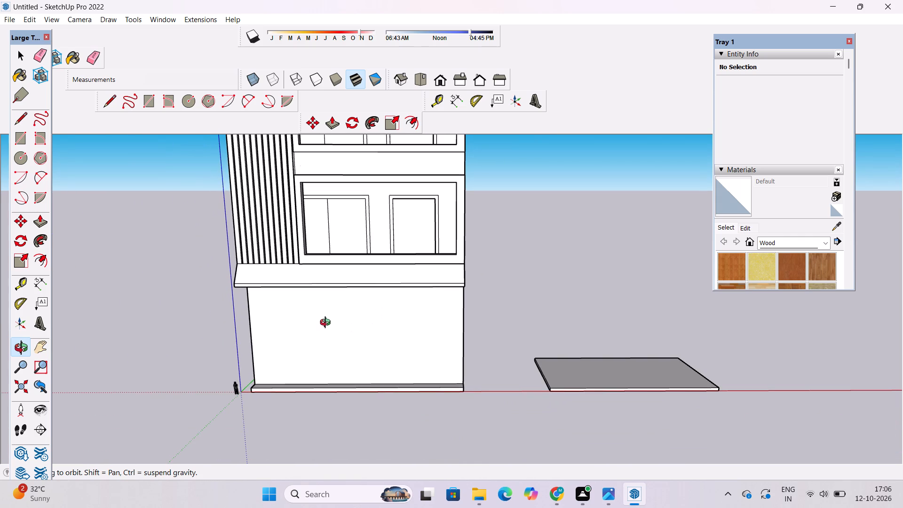
Erase the lengthwise edge dividing the underside of the projecting canopy above the ground-floor wall.
drag(332, 351, 364, 212)
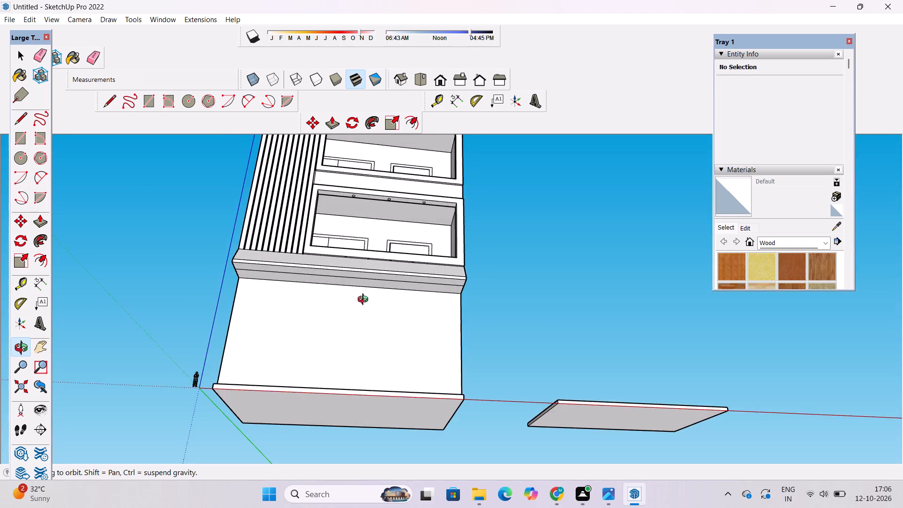
drag(365, 301, 329, 282)
scroll(270, 300, up, 4)
shift+drag(270, 300, 284, 311)
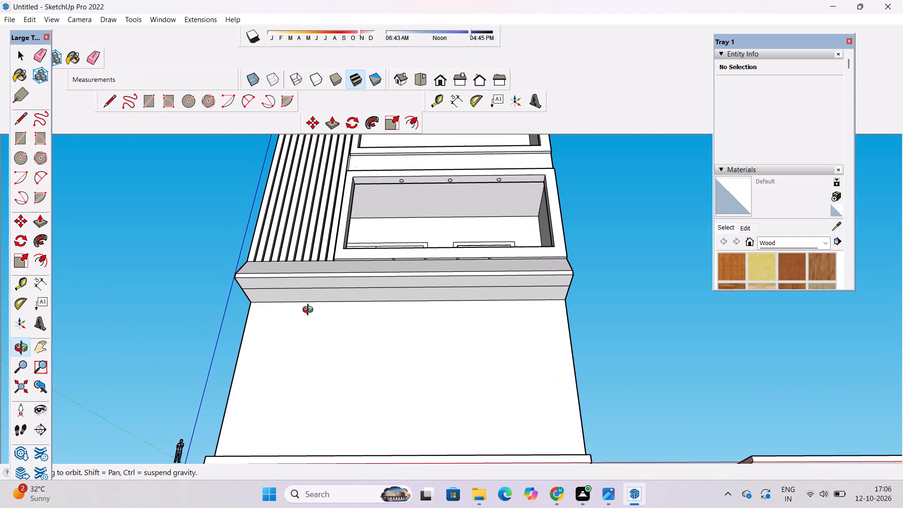
scroll(310, 311, up, 5)
key(e)
click(329, 271)
scroll(209, 270, down, 5)
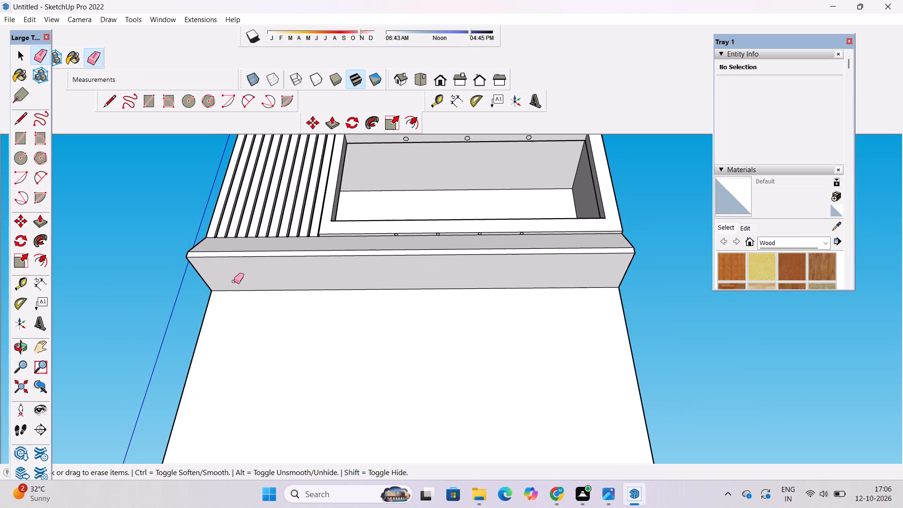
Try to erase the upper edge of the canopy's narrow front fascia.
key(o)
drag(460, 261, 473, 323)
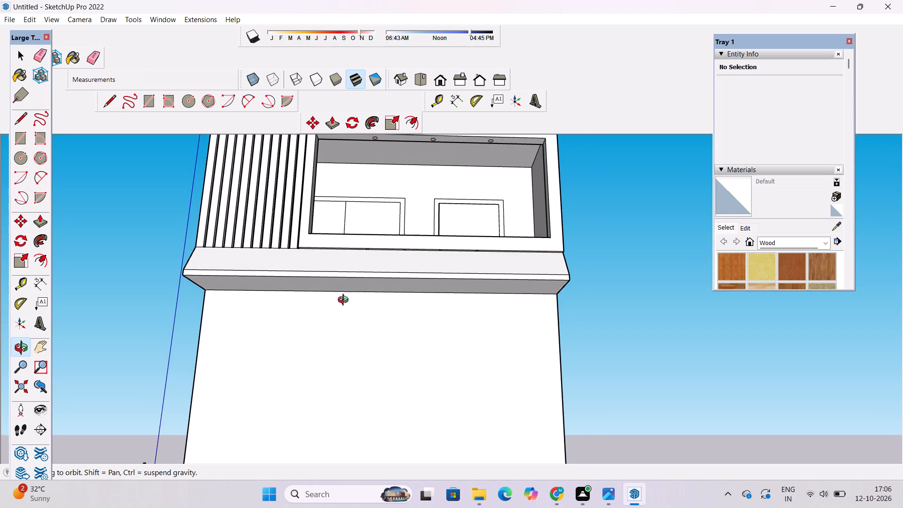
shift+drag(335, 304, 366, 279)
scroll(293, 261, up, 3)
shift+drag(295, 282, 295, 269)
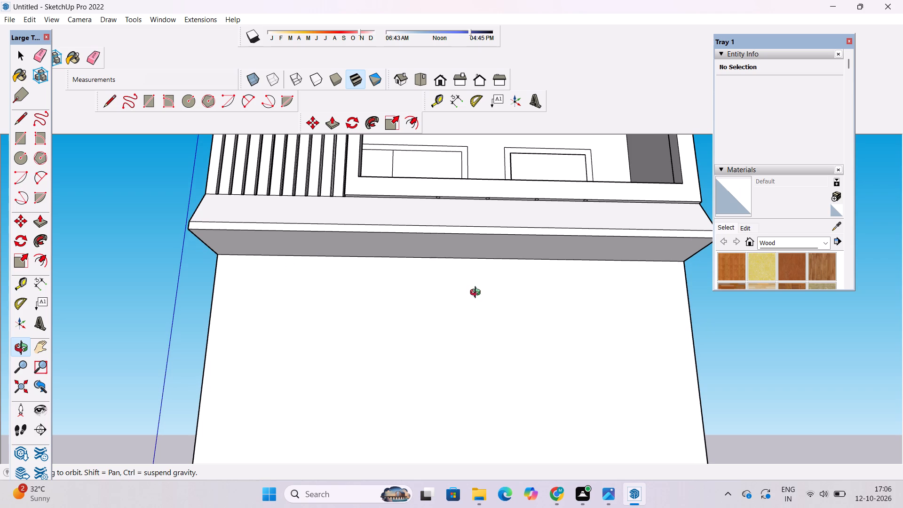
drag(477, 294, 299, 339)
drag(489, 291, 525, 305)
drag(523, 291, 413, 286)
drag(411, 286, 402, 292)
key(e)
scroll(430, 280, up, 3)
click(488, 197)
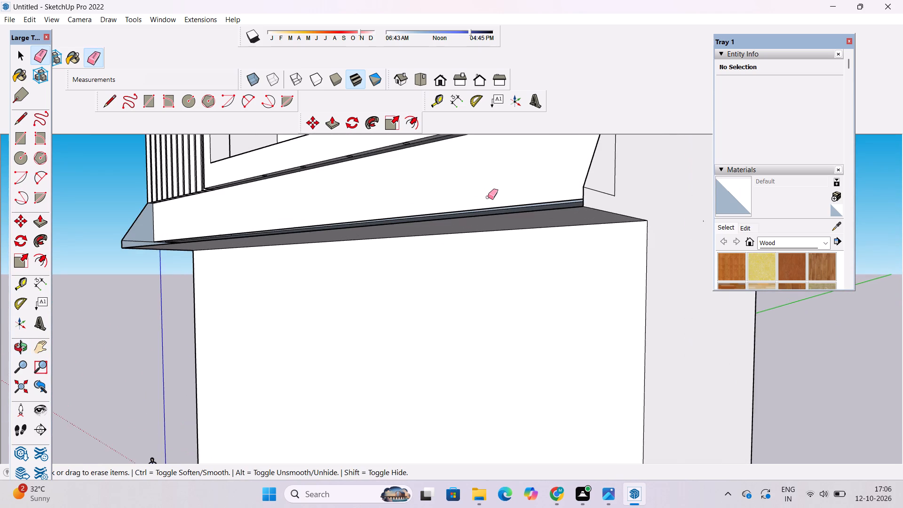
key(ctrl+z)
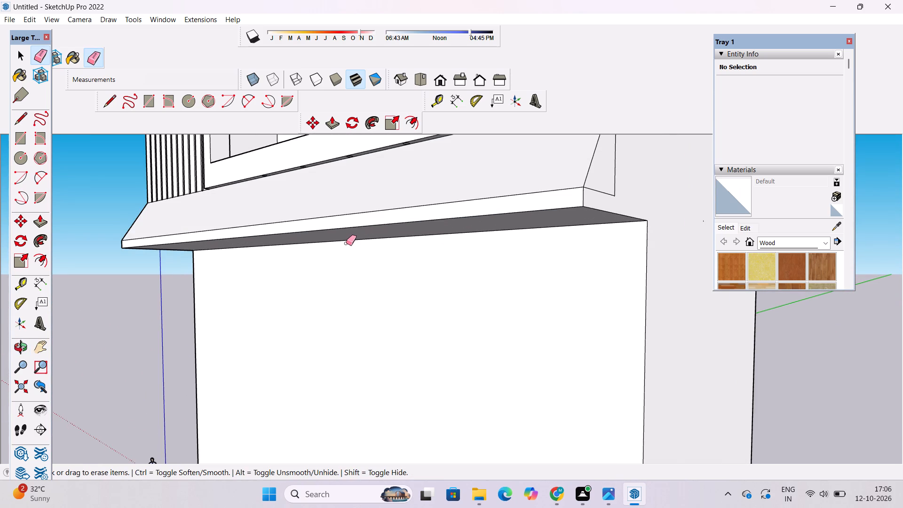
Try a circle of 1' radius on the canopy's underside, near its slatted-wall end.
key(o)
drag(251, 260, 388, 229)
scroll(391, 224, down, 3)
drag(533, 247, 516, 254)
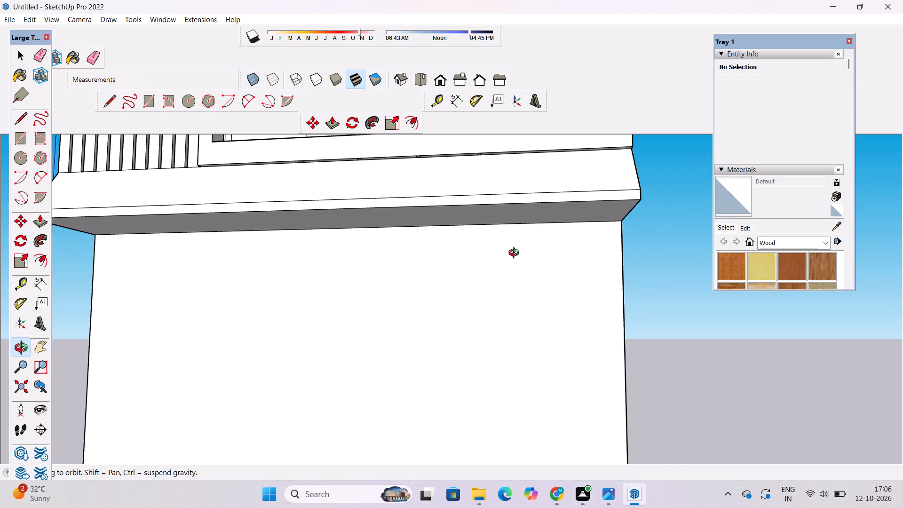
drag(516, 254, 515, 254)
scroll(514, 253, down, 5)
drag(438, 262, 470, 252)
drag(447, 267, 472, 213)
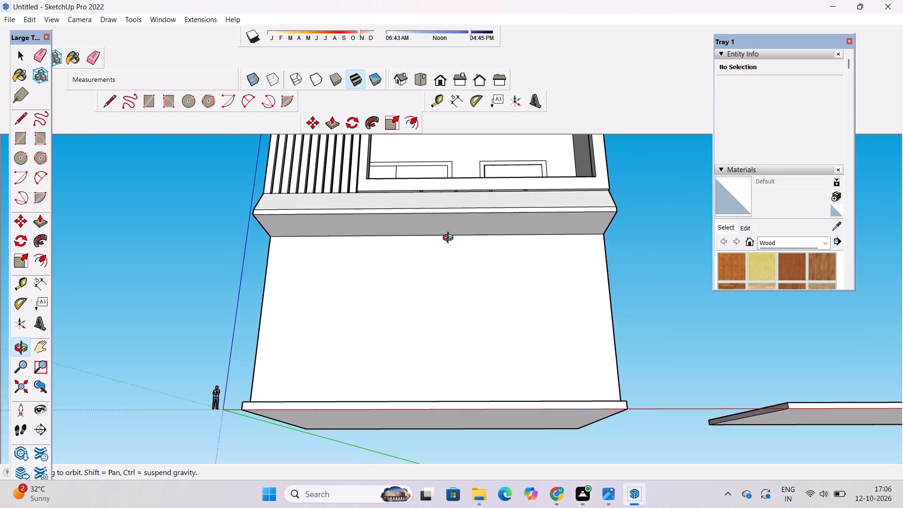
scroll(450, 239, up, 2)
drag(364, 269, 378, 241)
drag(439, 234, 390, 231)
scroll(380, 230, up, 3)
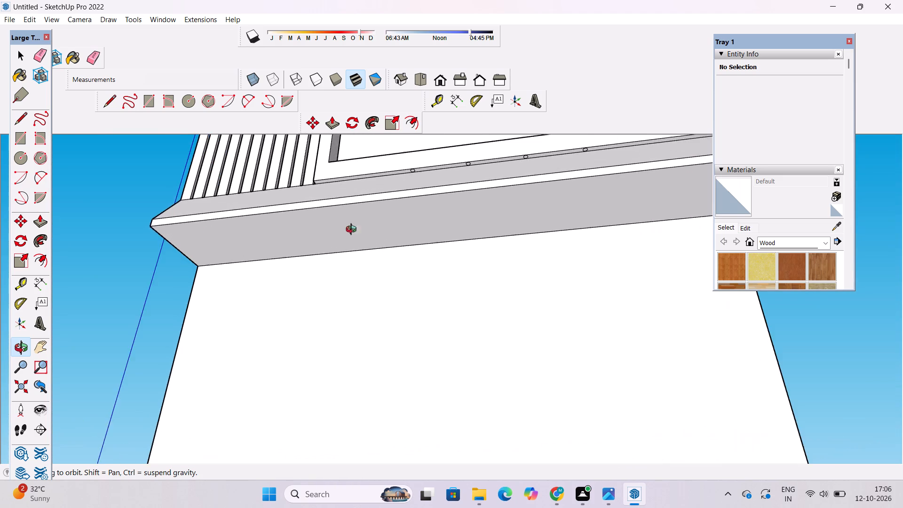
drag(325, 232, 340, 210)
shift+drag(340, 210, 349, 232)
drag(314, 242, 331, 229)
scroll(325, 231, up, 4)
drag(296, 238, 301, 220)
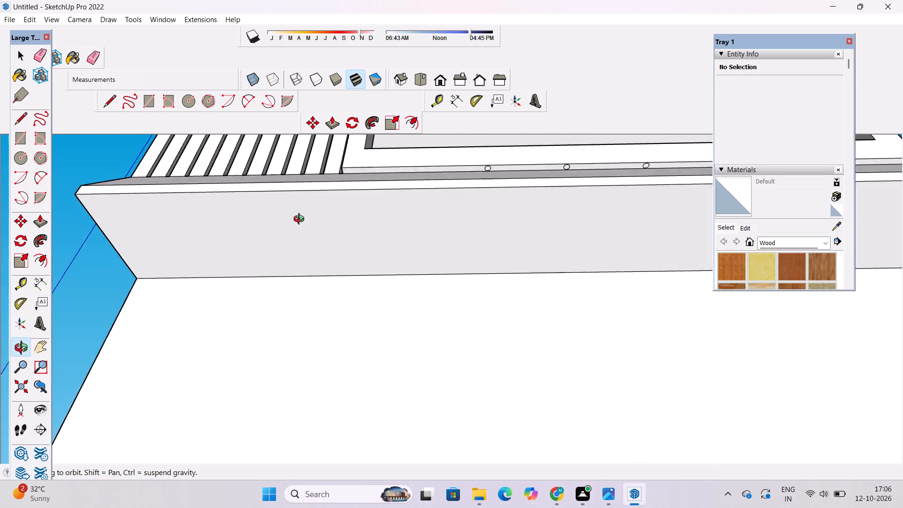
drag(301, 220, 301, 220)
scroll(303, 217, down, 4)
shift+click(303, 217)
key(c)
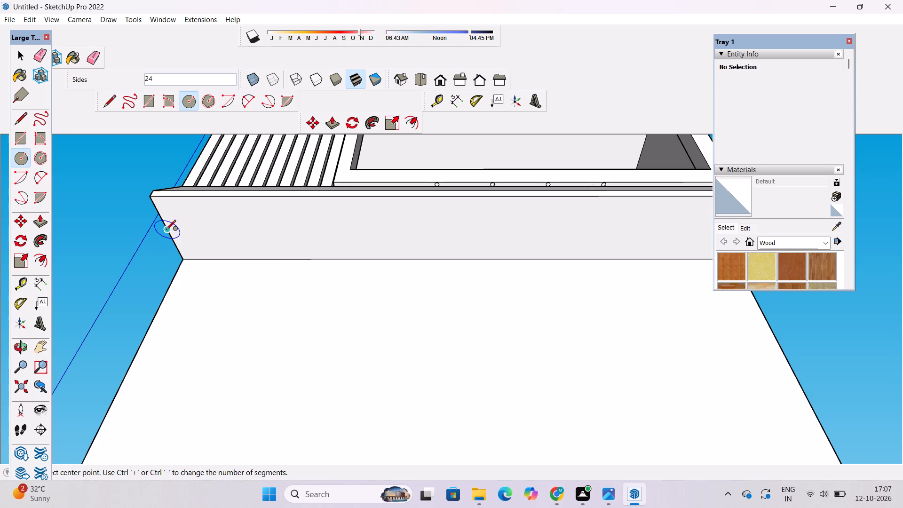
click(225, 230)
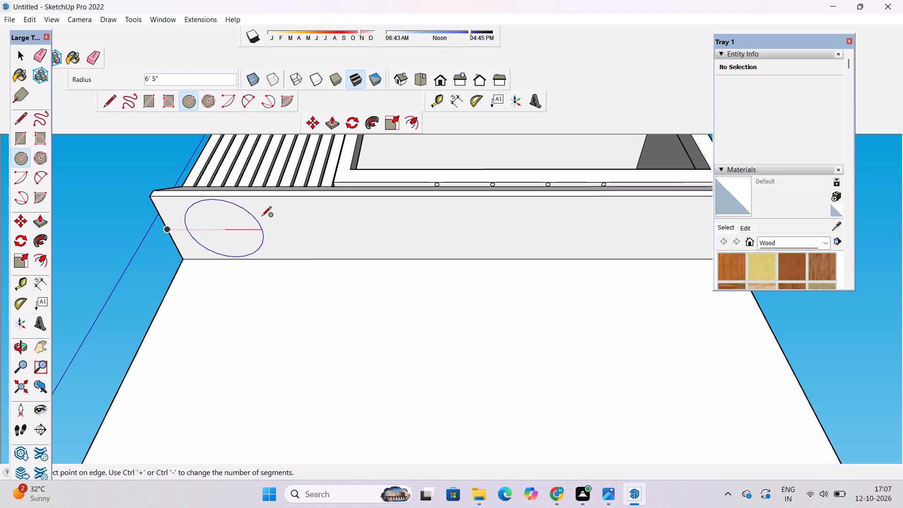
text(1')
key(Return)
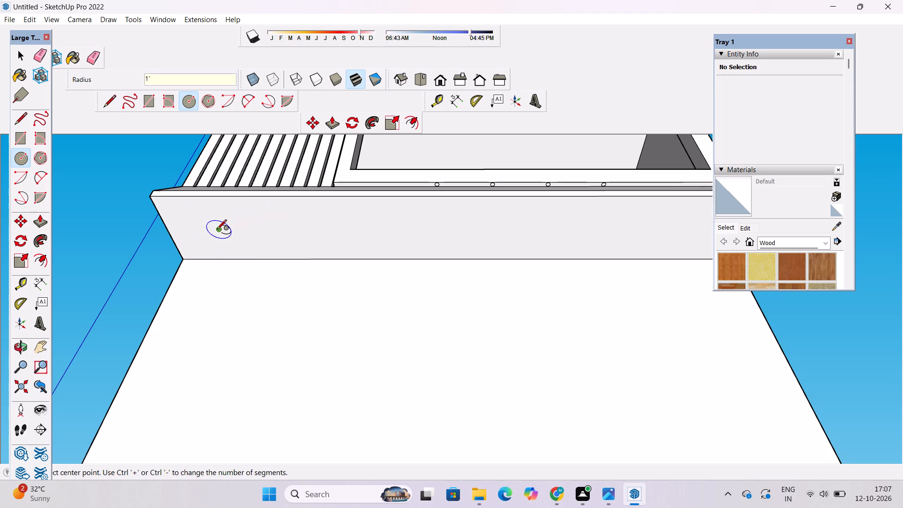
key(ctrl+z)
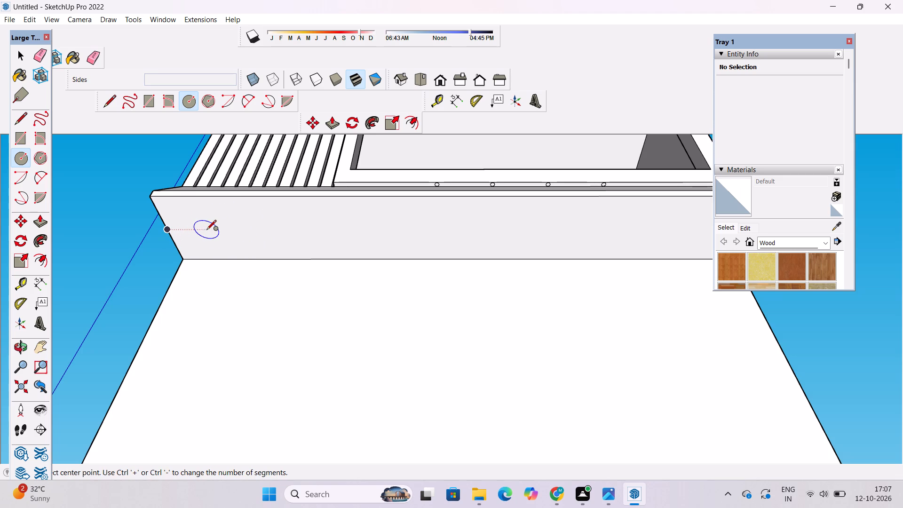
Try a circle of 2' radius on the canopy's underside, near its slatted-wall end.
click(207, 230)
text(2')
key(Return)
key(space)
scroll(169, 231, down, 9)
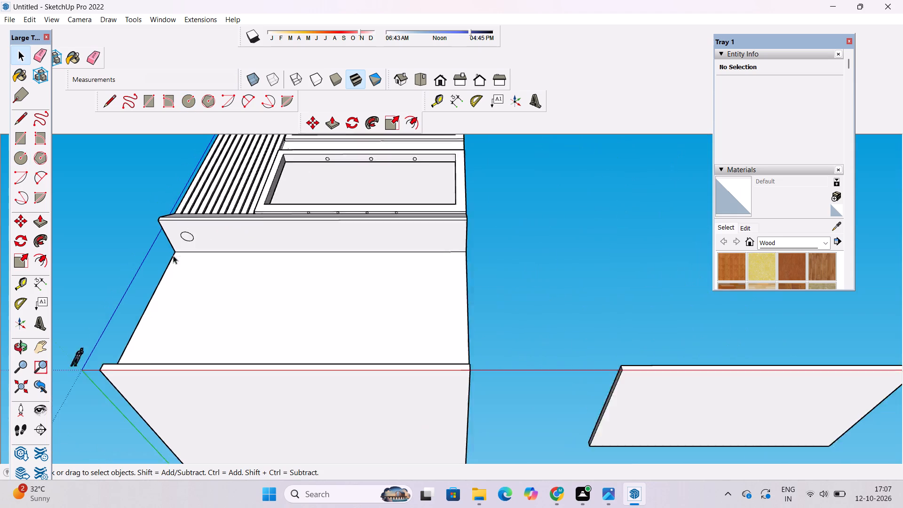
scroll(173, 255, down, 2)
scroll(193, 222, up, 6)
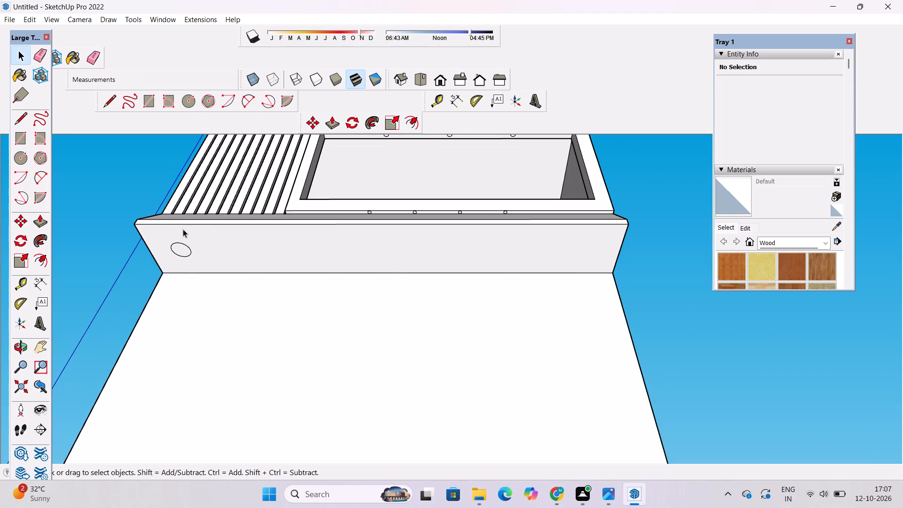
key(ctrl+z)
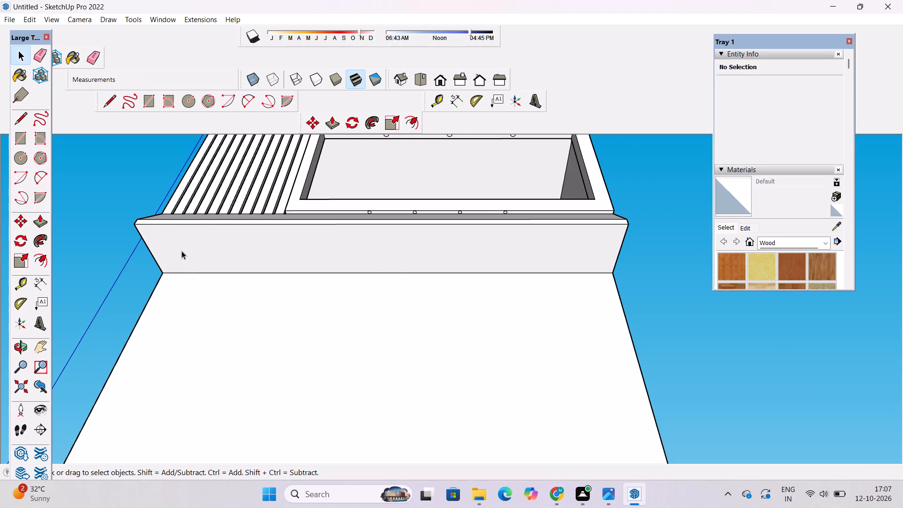
Draw a circle of 1.5' radius on the canopy's underside, near its slatted-wall end.
key(c)
click(182, 252)
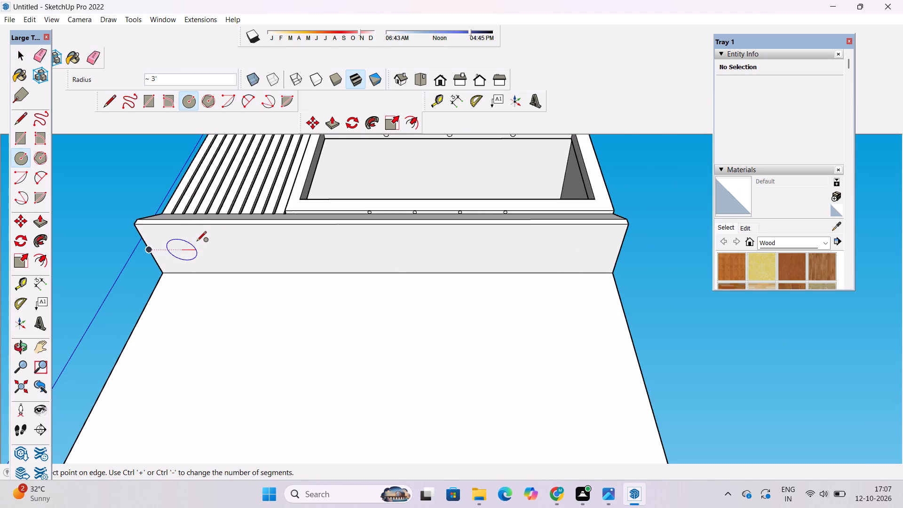
text(1.5')
key(Return)
key(space)
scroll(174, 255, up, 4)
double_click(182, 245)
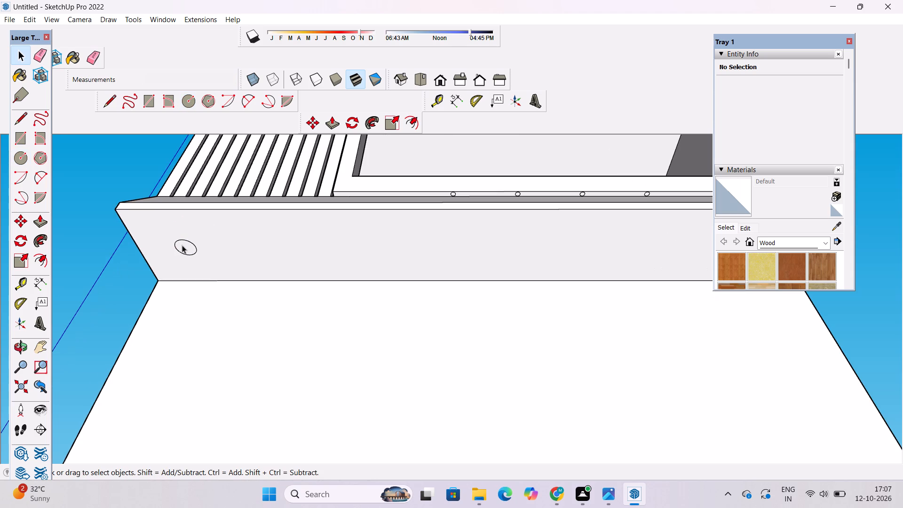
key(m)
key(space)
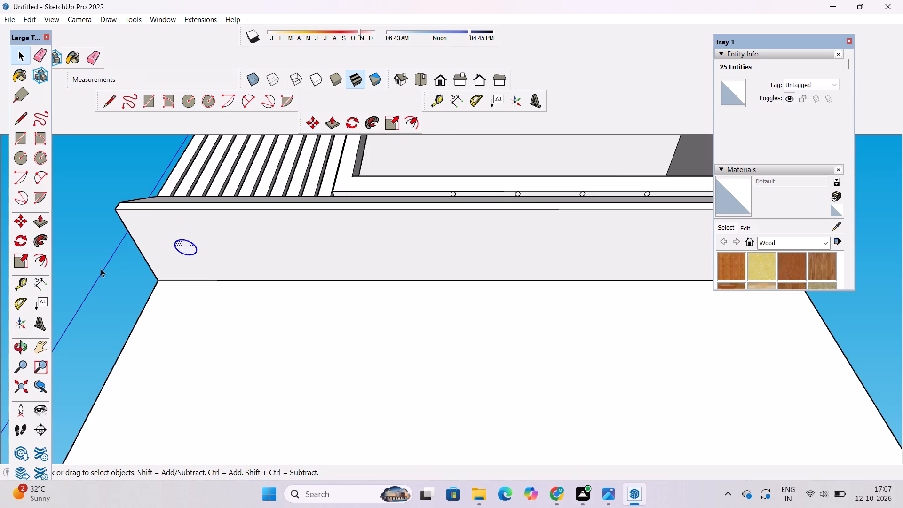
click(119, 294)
Set the segment count of the circle on the canopy's underside to 60.
scroll(183, 248, up, 4)
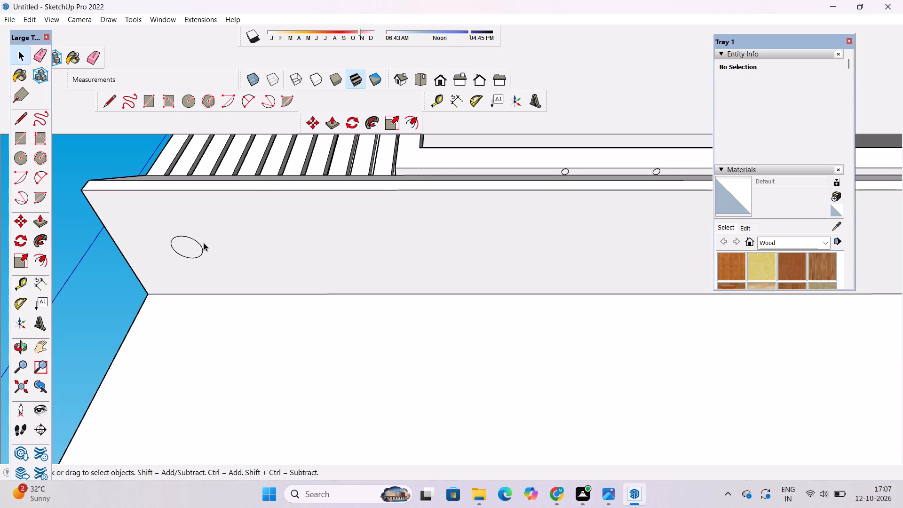
click(200, 246)
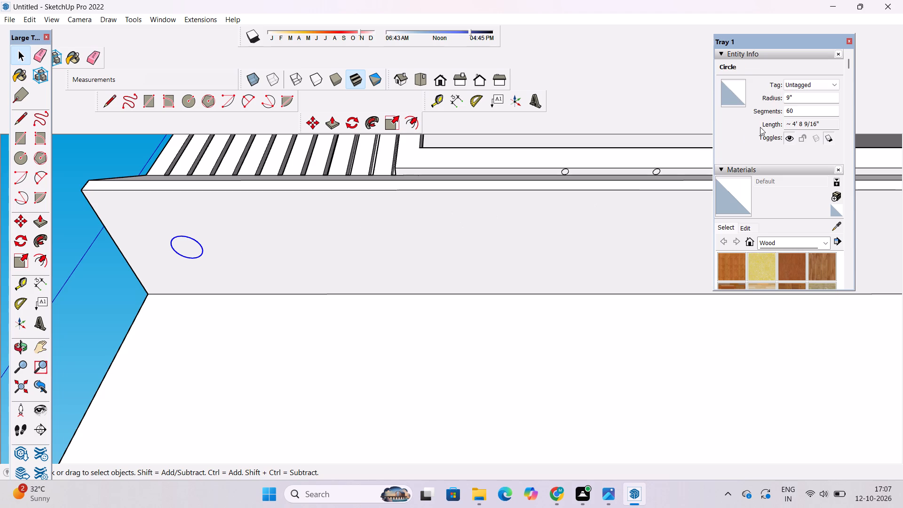
click(799, 111)
key(BackSpace)
key(BackSpace)
key(BackSpace)
key(BackSpace)
key(BackSpace)
key(BackSpace)
key(BackSpace)
key(BackSpace)
key(BackSpace)
key(BackSpace)
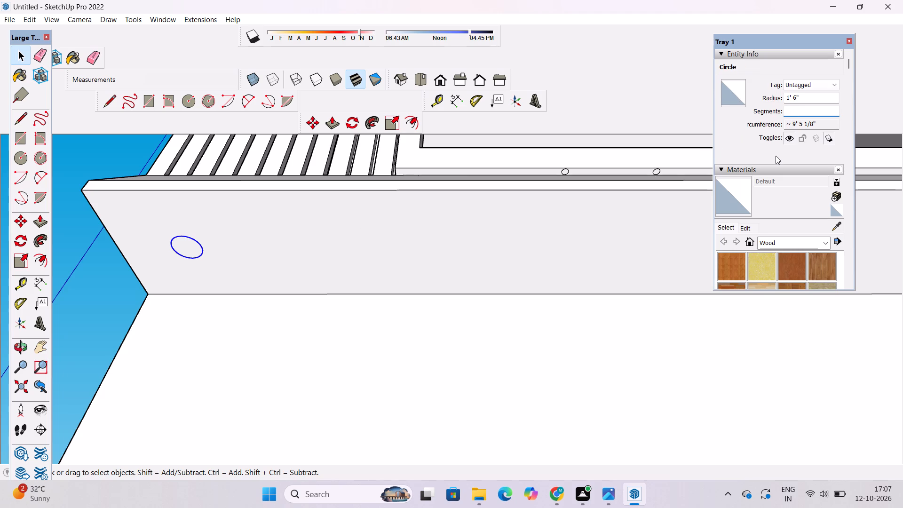
text(60)
key(Return)
click(94, 306)
Copy the circle with its face 20' along the canopy's underside and repeat the copy five times at that spacing.
scroll(122, 266, down, 4)
scroll(157, 257, up, 2)
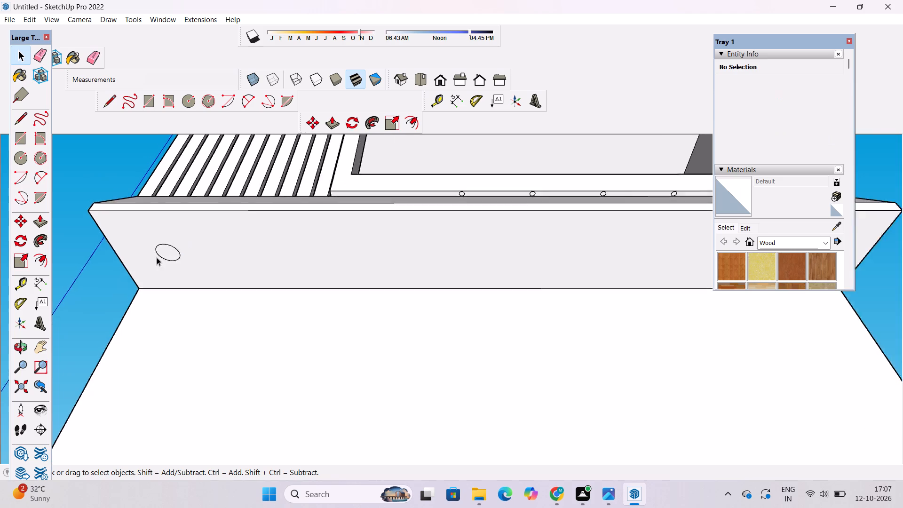
scroll(157, 257, up, 3)
double_click(177, 251)
key(m)
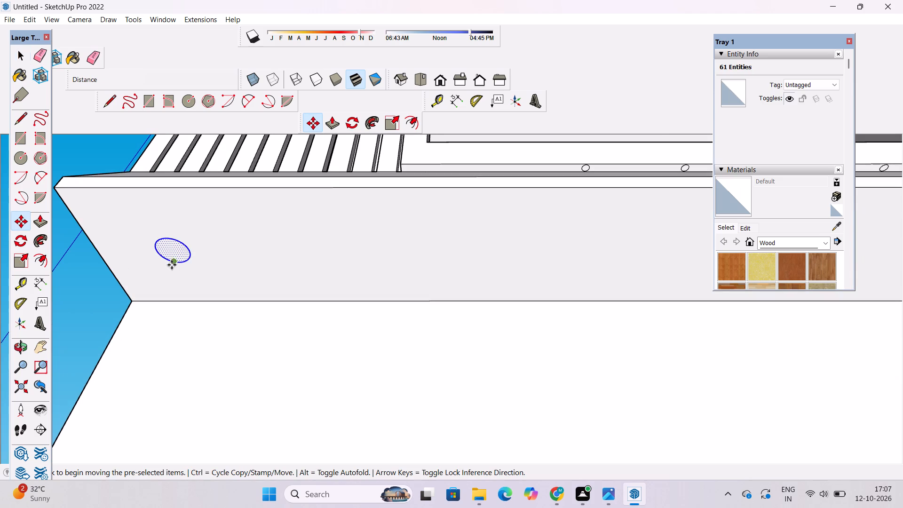
click(156, 250)
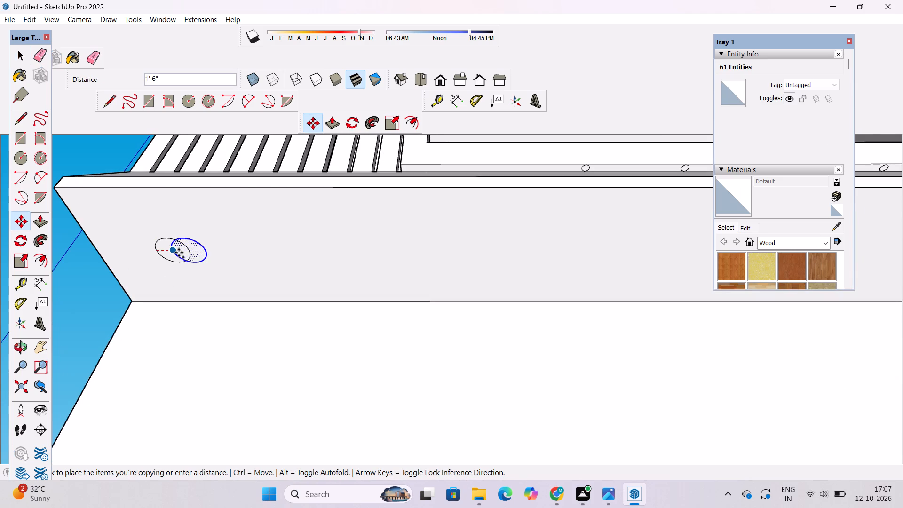
scroll(179, 253, down, 4)
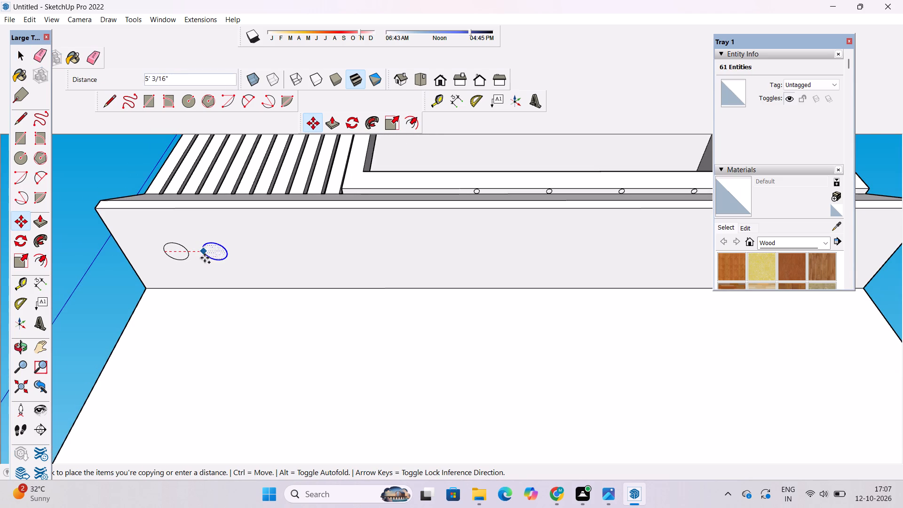
scroll(261, 262, down, 7)
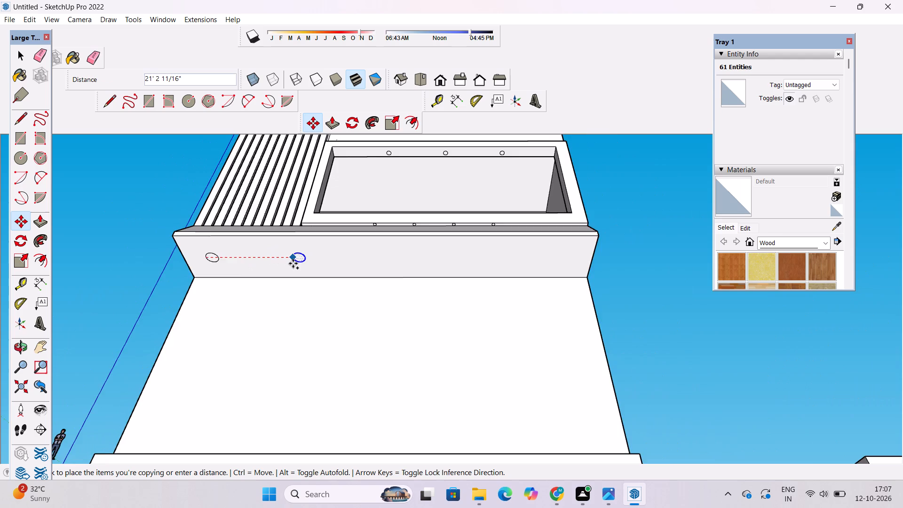
scroll(293, 263, up, 4)
text(20')
key(Return)
scroll(241, 292, down, 2)
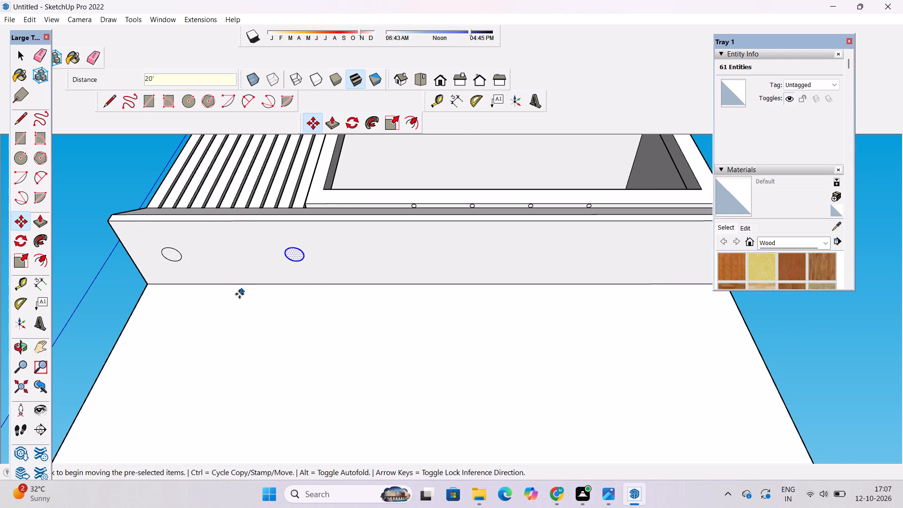
scroll(239, 294, down, 2)
scroll(315, 276, up, 1)
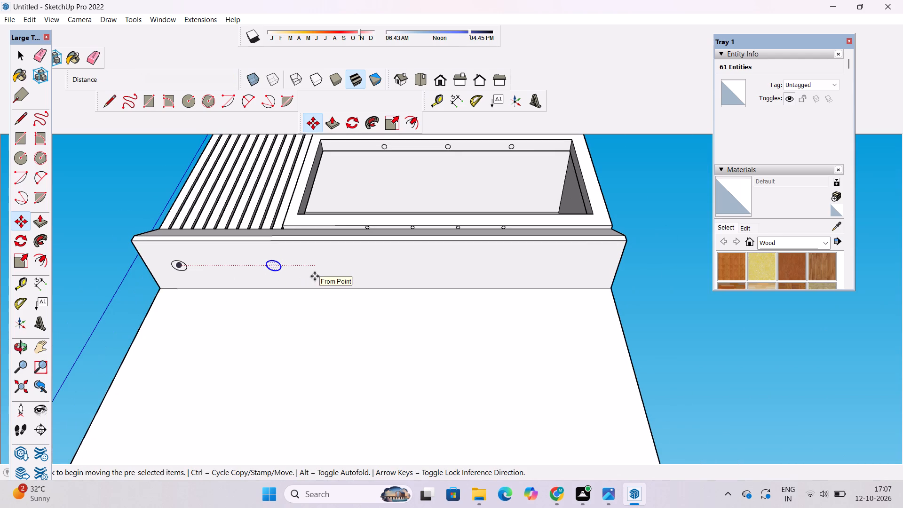
key(asterisk)
key(5)
key(Return)
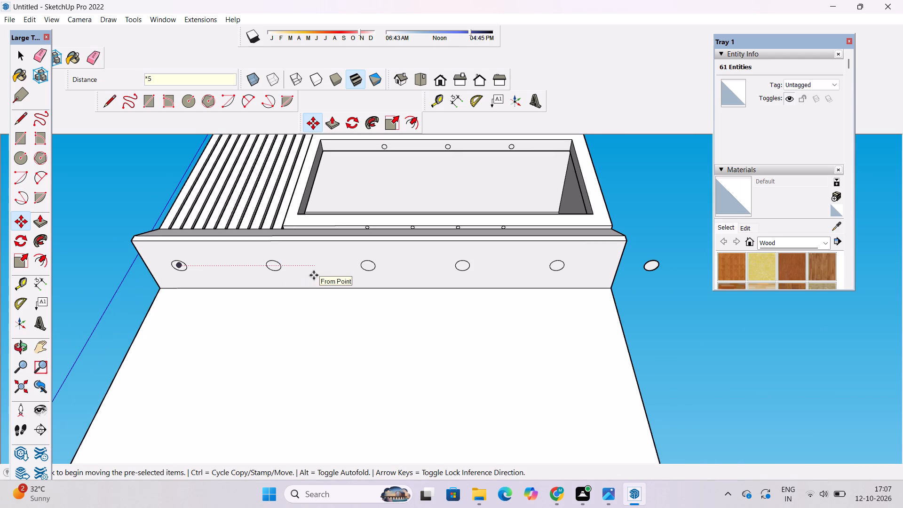
key(space)
Erase the last circle copy, which lies beyond the canopy's far end.
text(e)
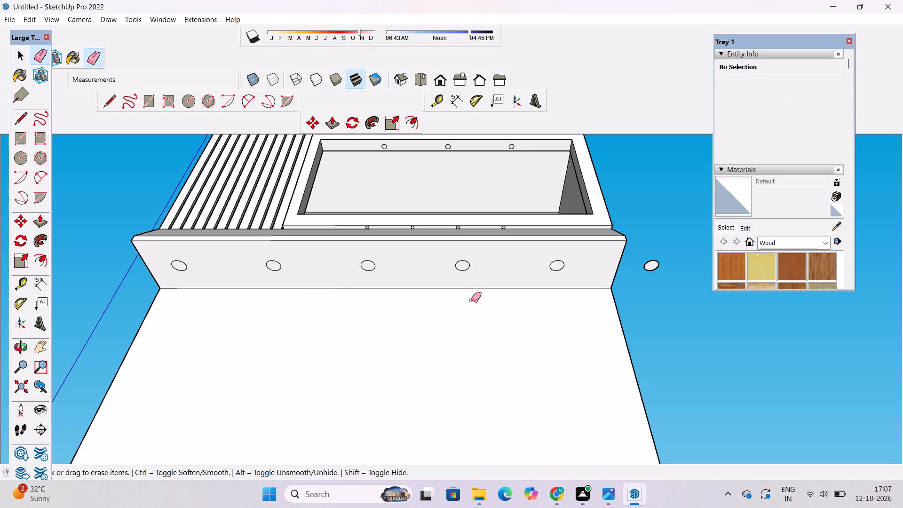
drag(658, 254, 654, 266)
key(space)
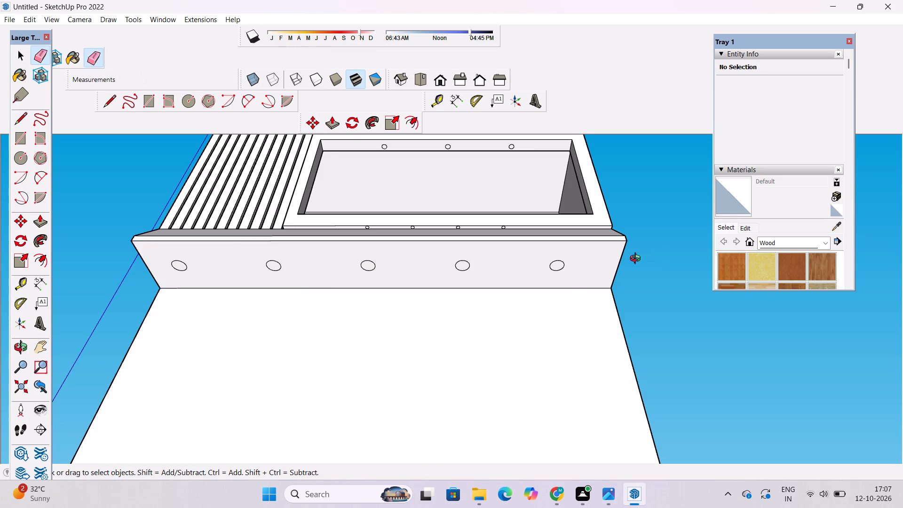
Examine the lower facade, the projecting canopy and the row of circles on its underside from the front.
key(o)
scroll(535, 251, down, 4)
drag(508, 294, 512, 441)
scroll(425, 283, down, 4)
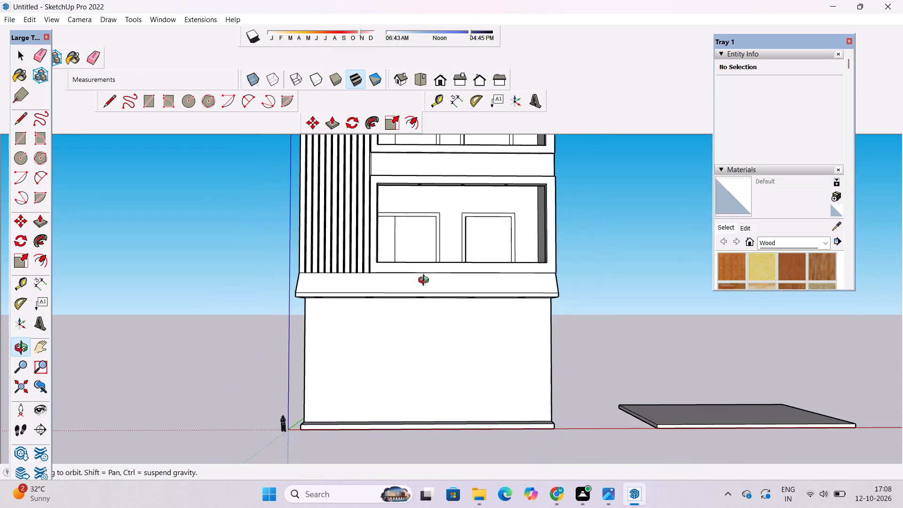
drag(426, 281, 430, 321)
scroll(428, 317, up, 3)
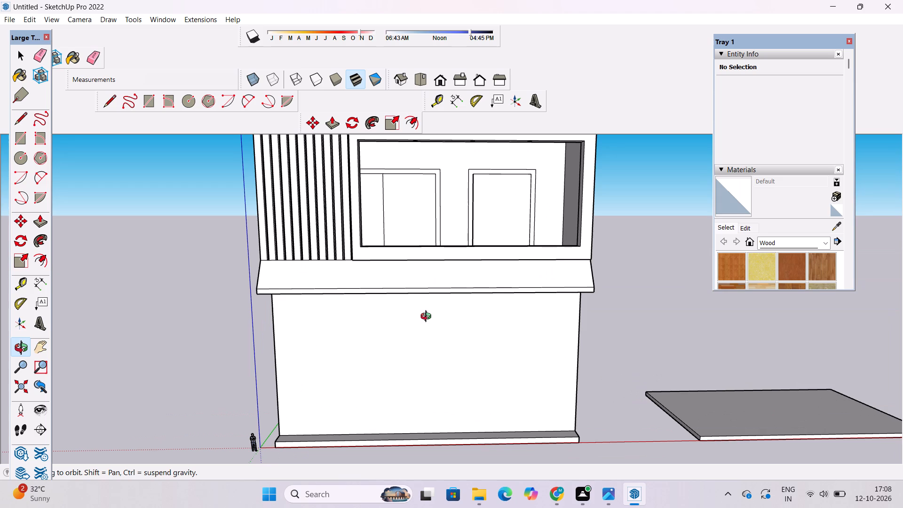
shift+drag(394, 354, 392, 311)
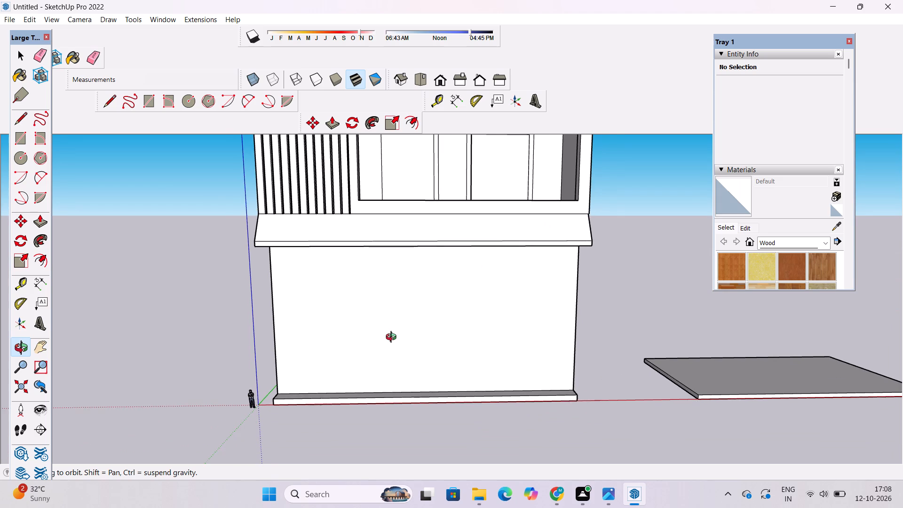
scroll(393, 338, up, 1)
shift+click(394, 335)
drag(397, 358, 397, 348)
drag(397, 352, 398, 316)
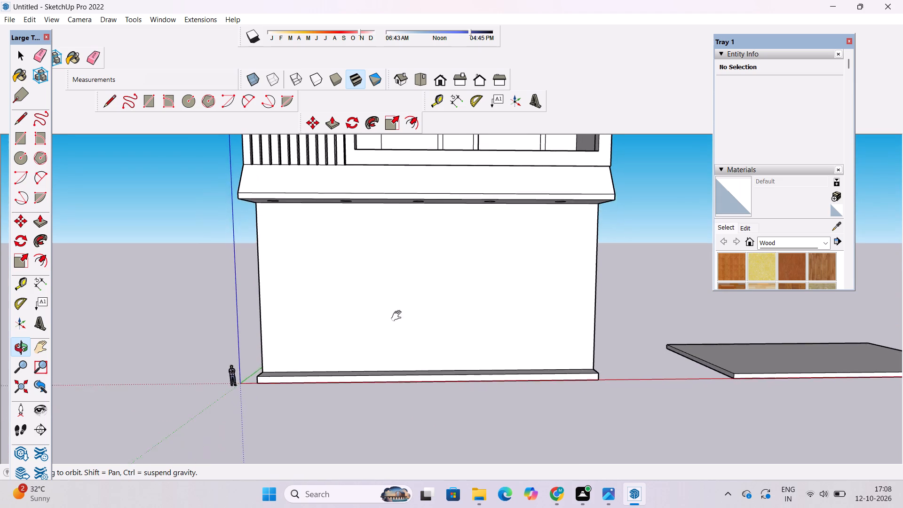
drag(398, 316, 398, 315)
click(398, 320)
scroll(398, 326, up, 3)
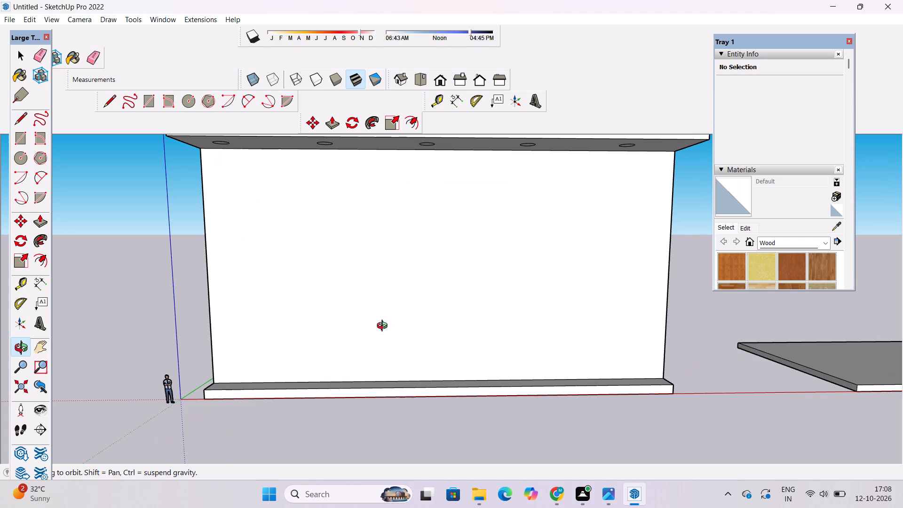
scroll(338, 300, down, 2)
shift+drag(341, 307, 357, 330)
scroll(319, 317, down, 3)
shift+drag(317, 313, 312, 327)
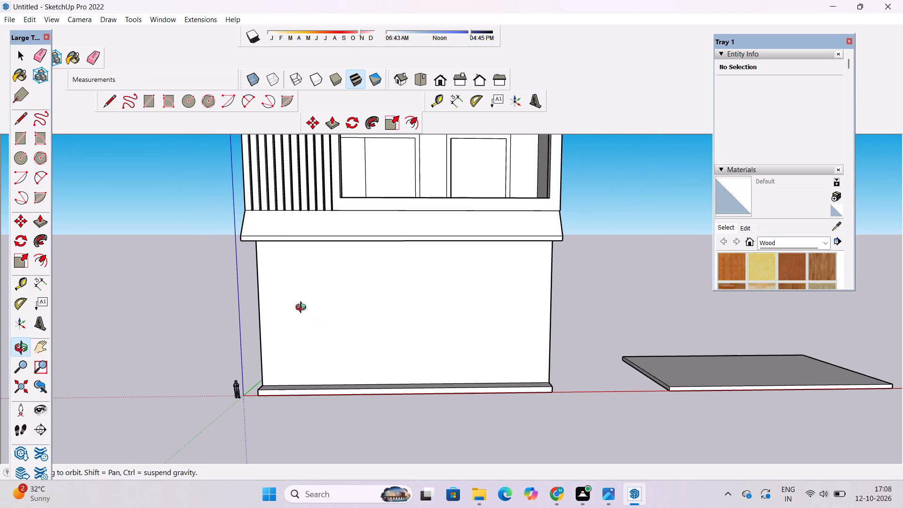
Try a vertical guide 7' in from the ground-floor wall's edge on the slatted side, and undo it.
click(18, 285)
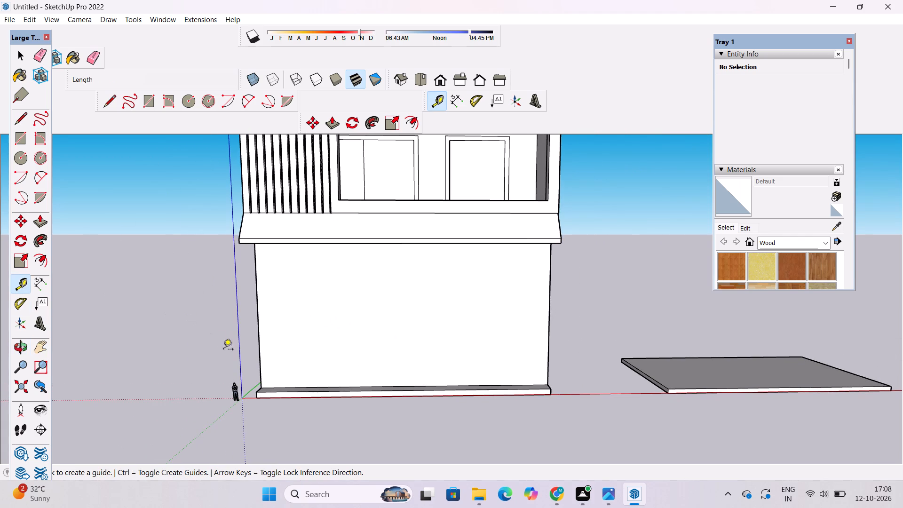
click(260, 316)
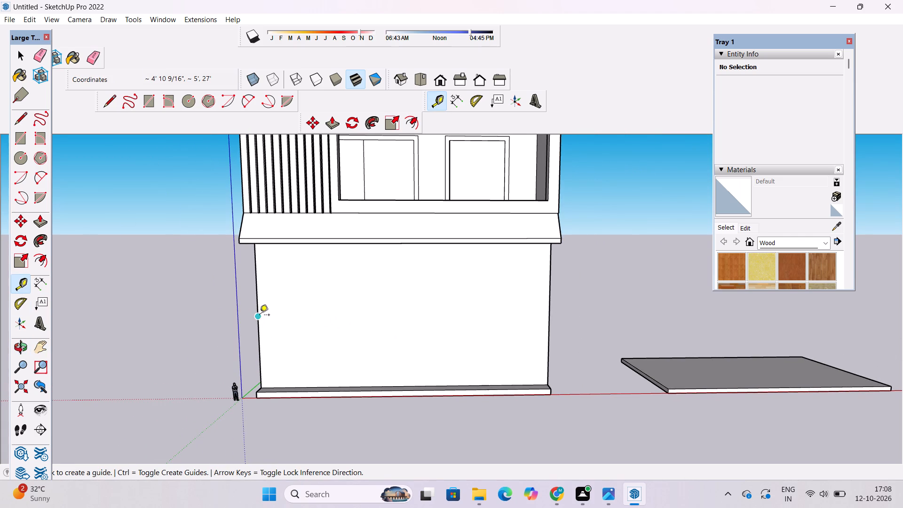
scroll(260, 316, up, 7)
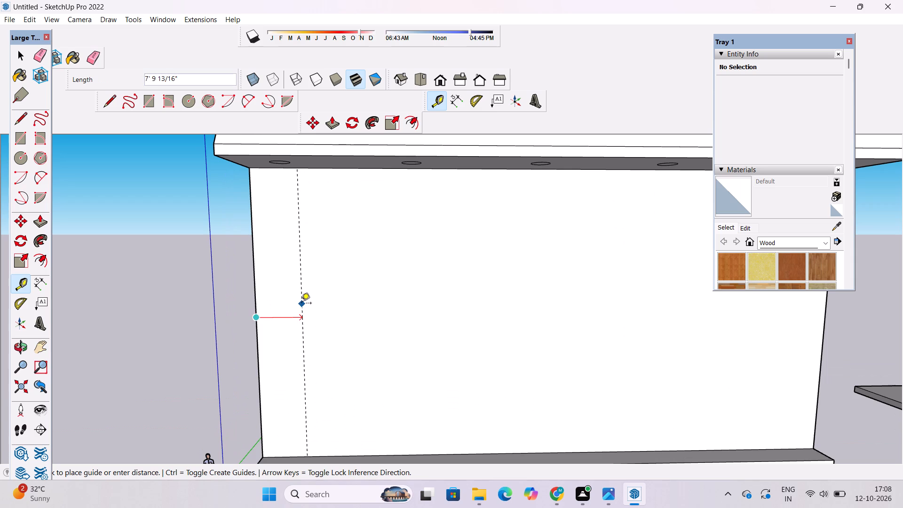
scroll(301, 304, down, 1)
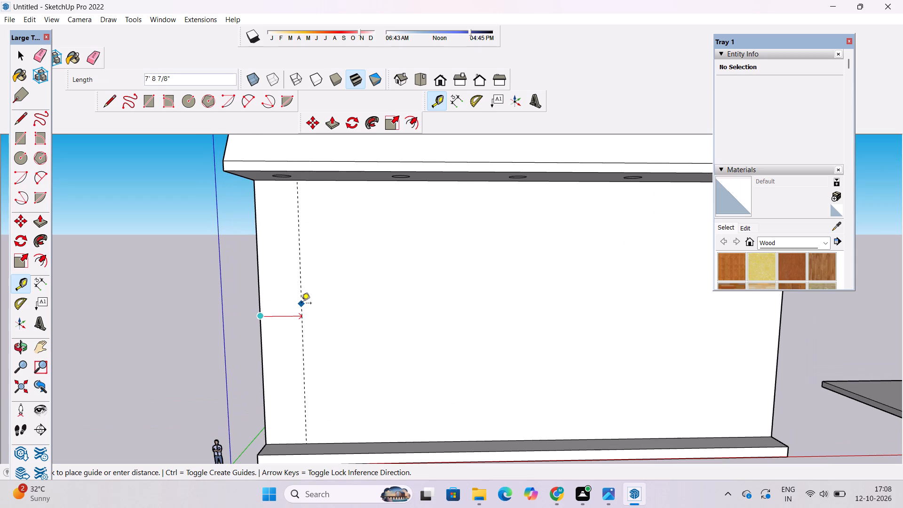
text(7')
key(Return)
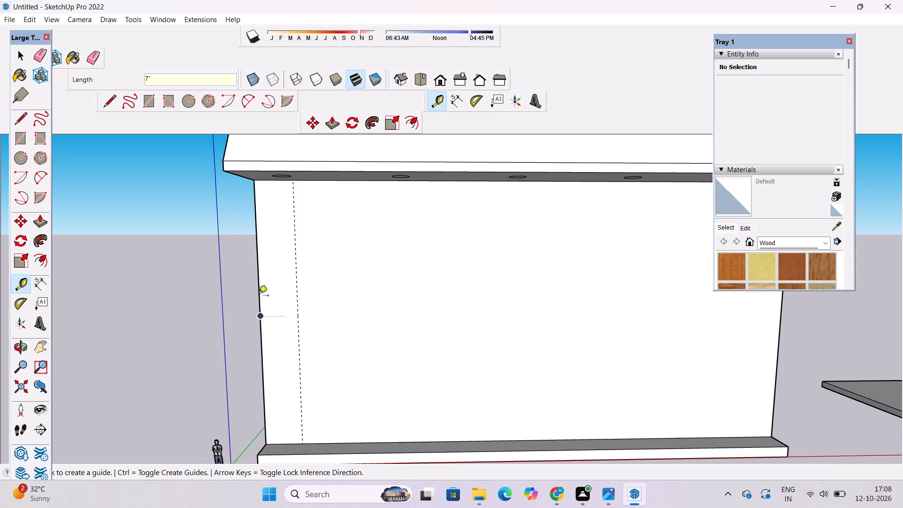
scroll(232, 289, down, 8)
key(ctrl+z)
Place a vertical guide 8' in from the ground-floor wall's edge on the slatted side.
scroll(266, 309, up, 3)
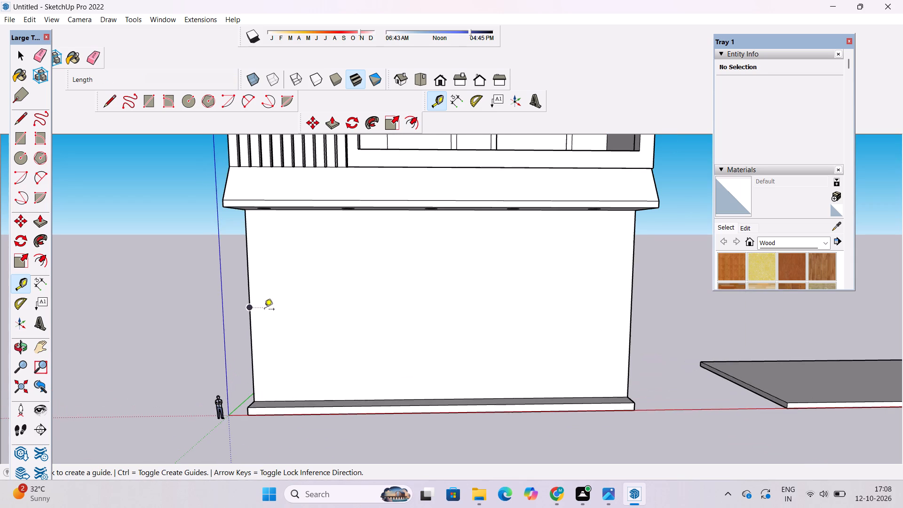
click(250, 309)
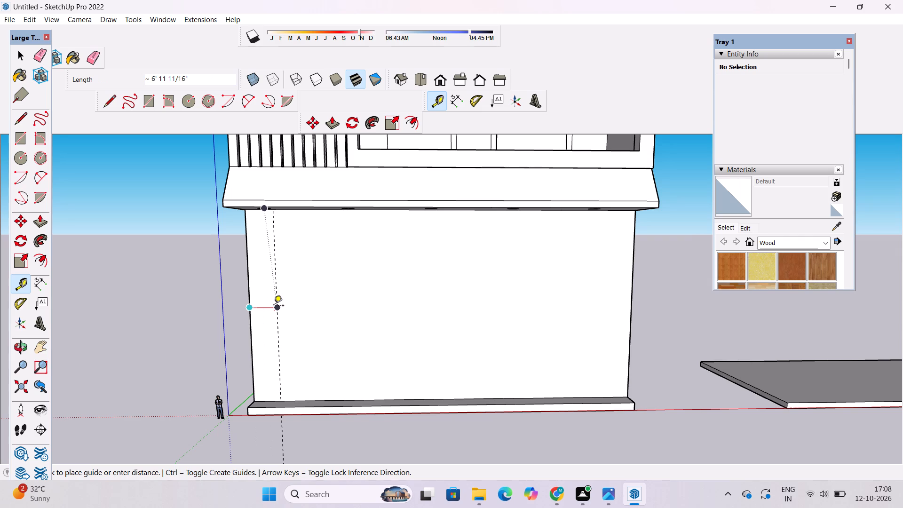
text(8')
key(Return)
scroll(220, 310, down, 2)
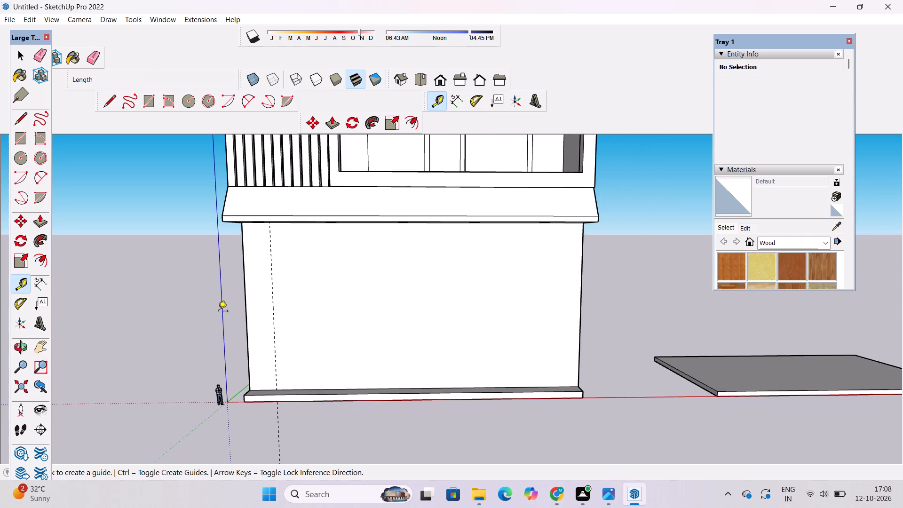
Place a vertical guide 8' in from the ground-floor wall's edge on the side opposite the slats.
scroll(218, 312, down, 2)
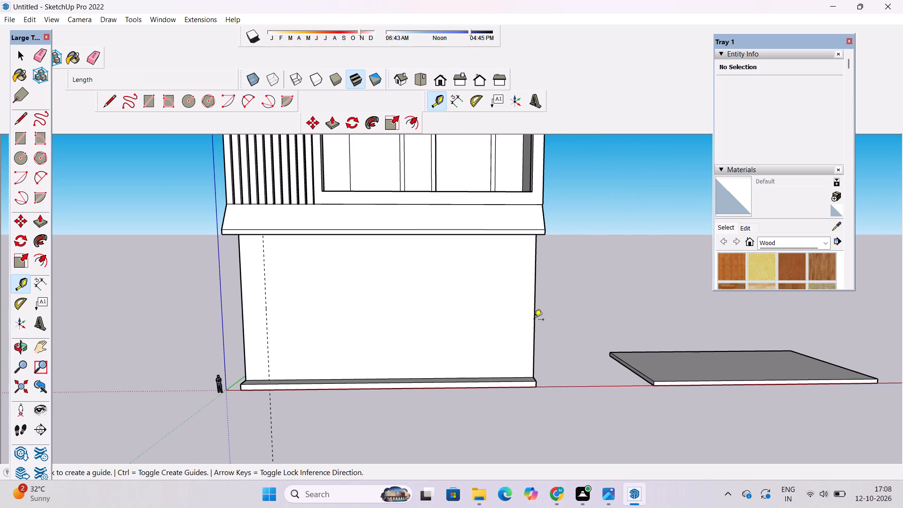
scroll(531, 318, up, 8)
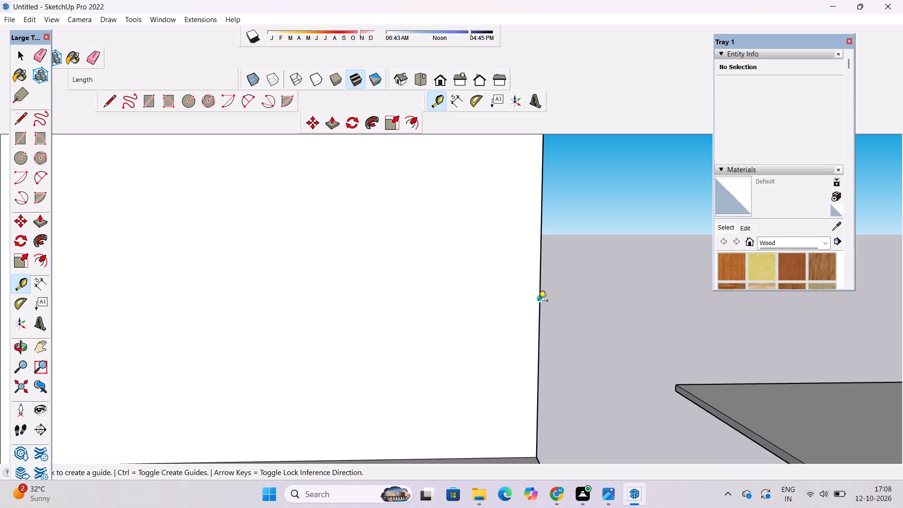
click(539, 298)
scroll(539, 298, down, 3)
key(8)
key(apostrophe)
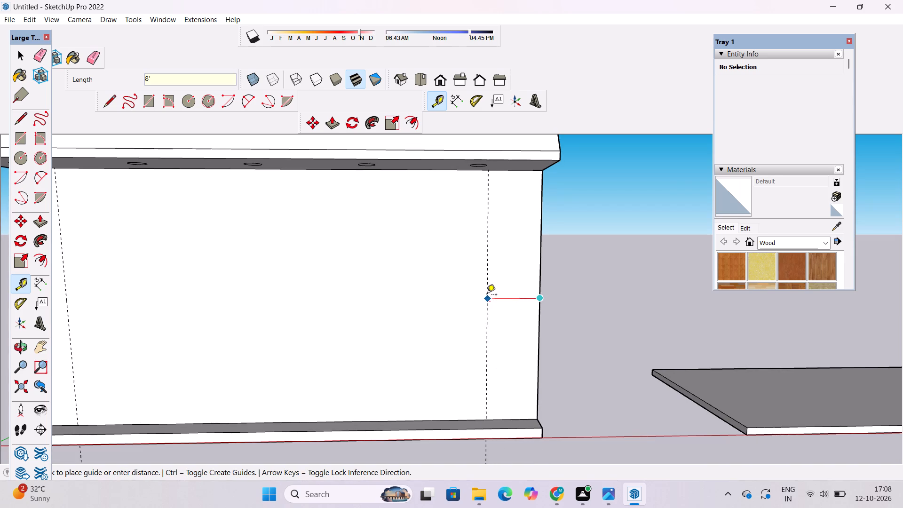
key(Return)
Place another vertical guide 20' further in from the guide near the wall edge opposite the slats.
scroll(494, 301, down, 5)
click(497, 276)
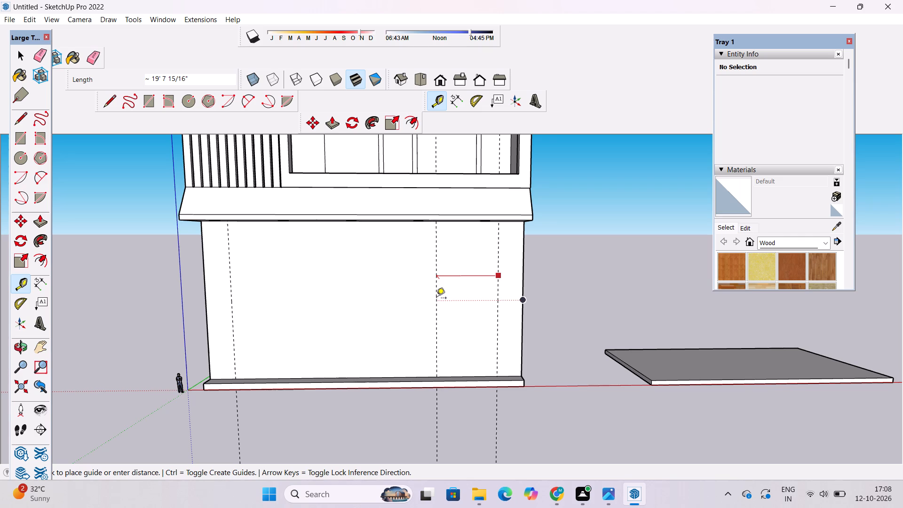
text(20')
key(Return)
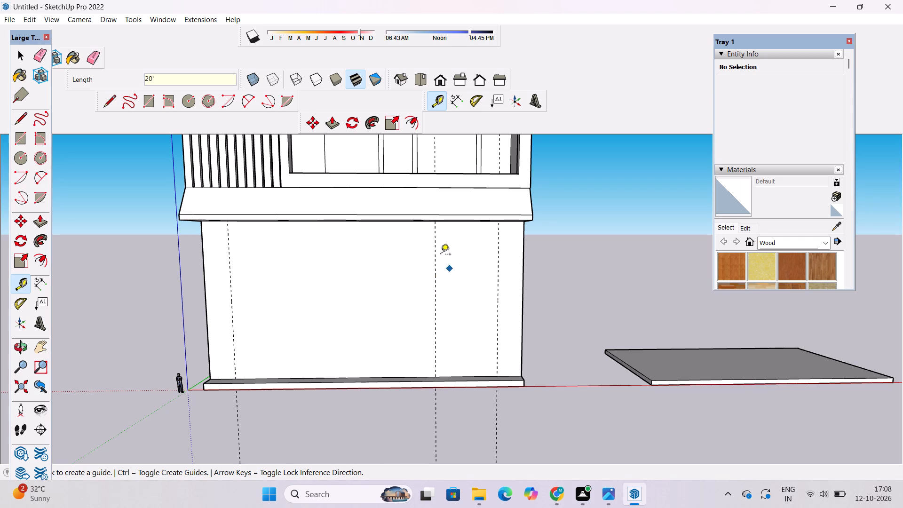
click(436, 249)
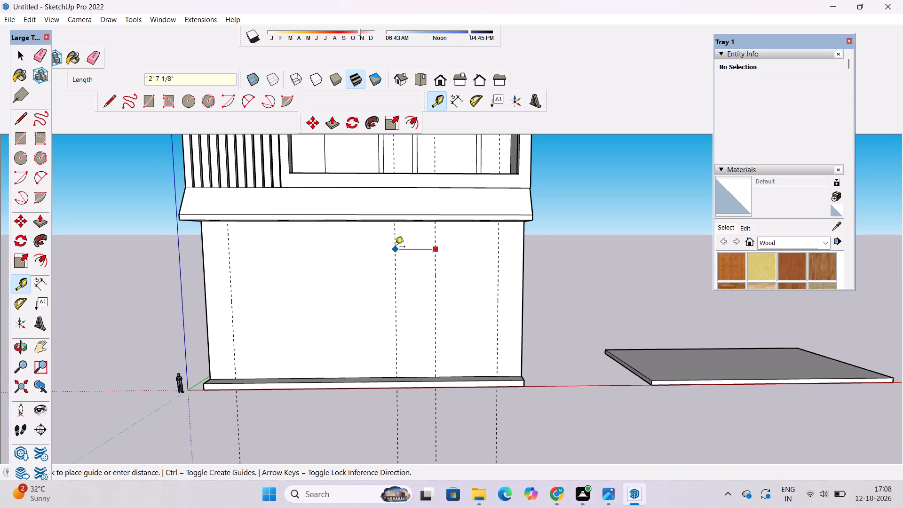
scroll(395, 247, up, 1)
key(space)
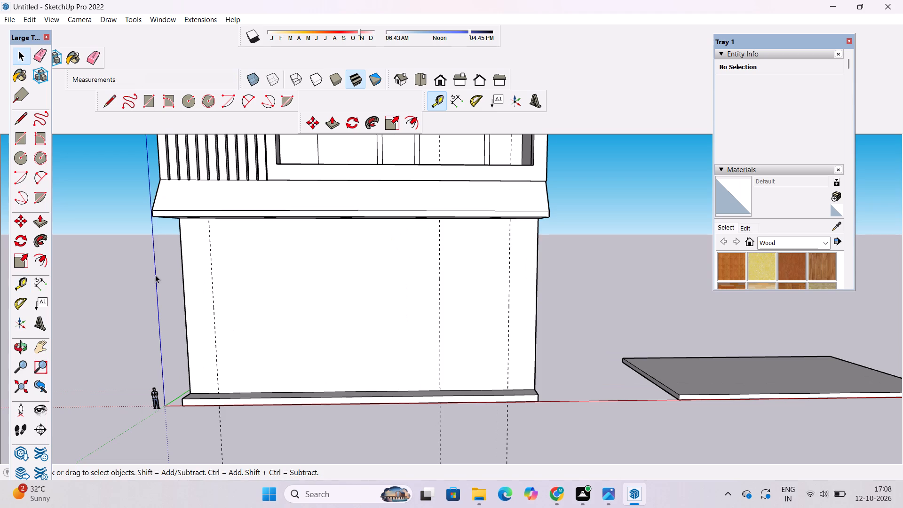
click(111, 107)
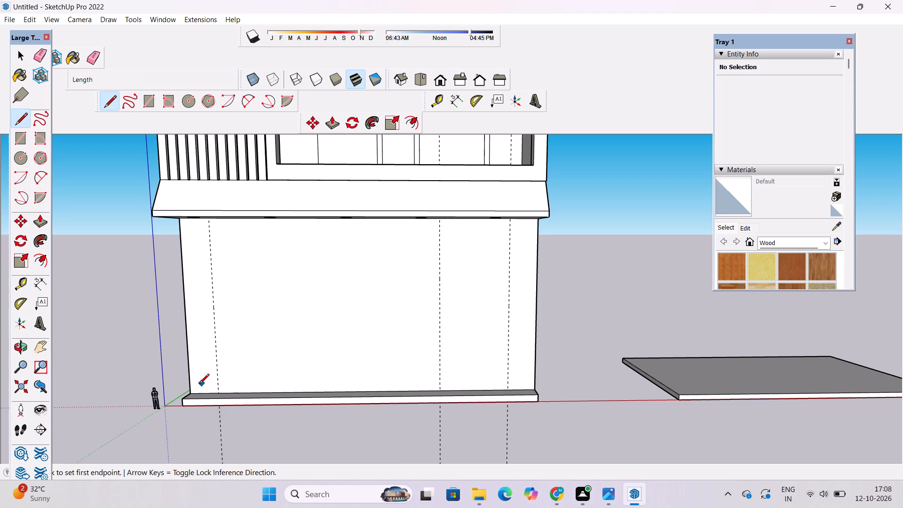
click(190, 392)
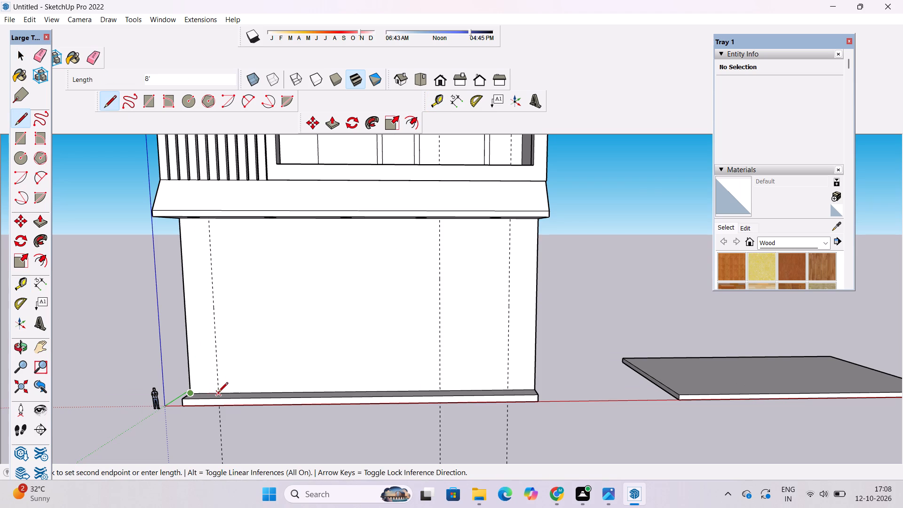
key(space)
Place a vertical guide 8' from the innermost guide, toward the slatted side of the ground-floor wall.
key(t)
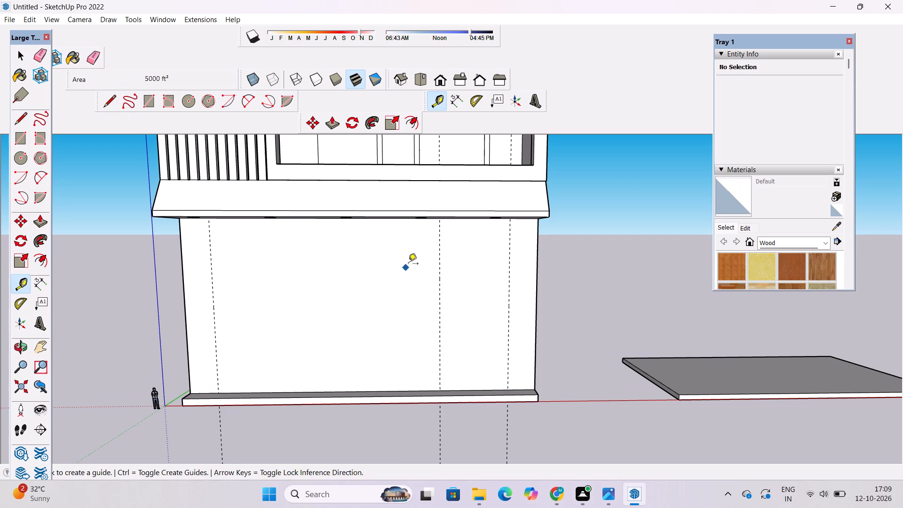
click(439, 271)
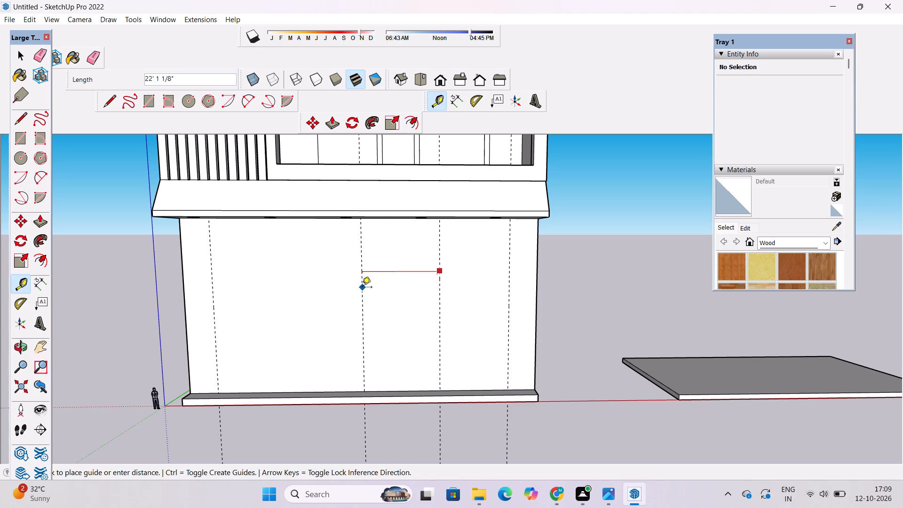
text(8')
key(Return)
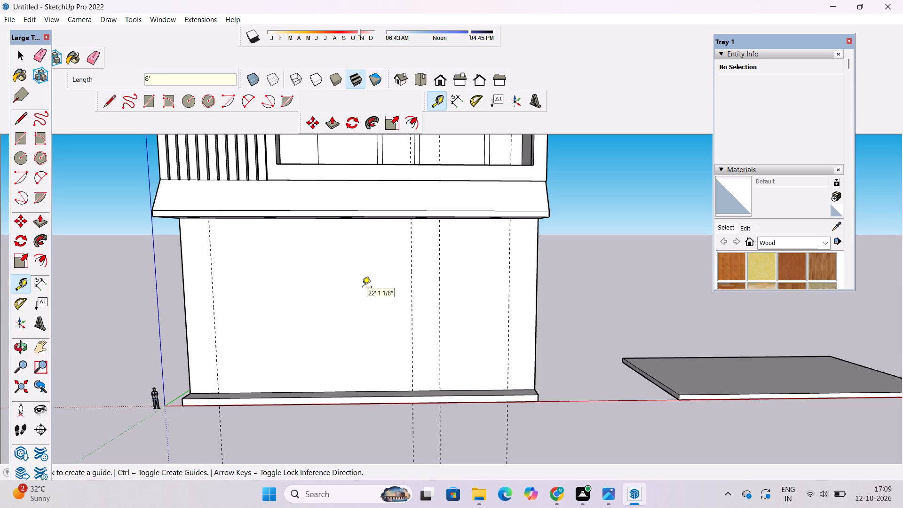
Examine the lower facade from above and below to check the guide layout against the canopy and storey openings.
key(o)
scroll(350, 305, down, 4)
shift+drag(378, 307, 375, 355)
drag(382, 373, 385, 299)
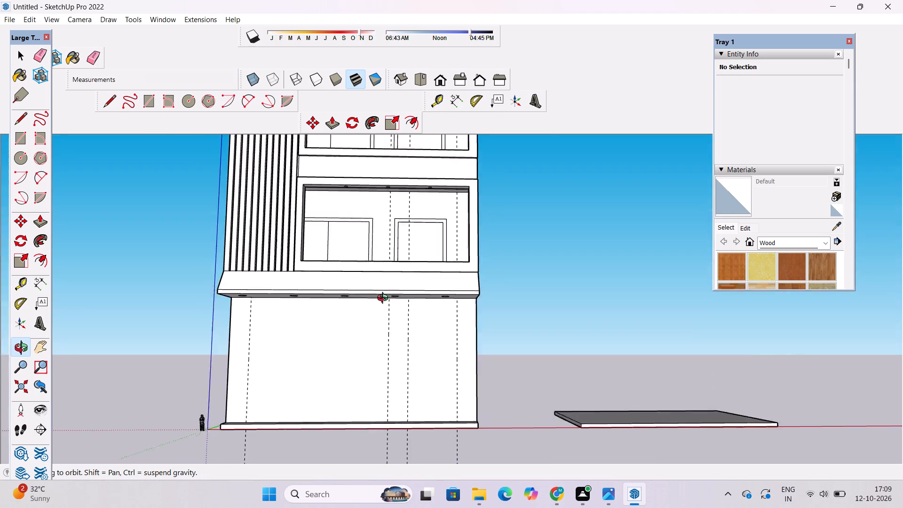
drag(385, 299, 398, 231)
drag(414, 302, 404, 351)
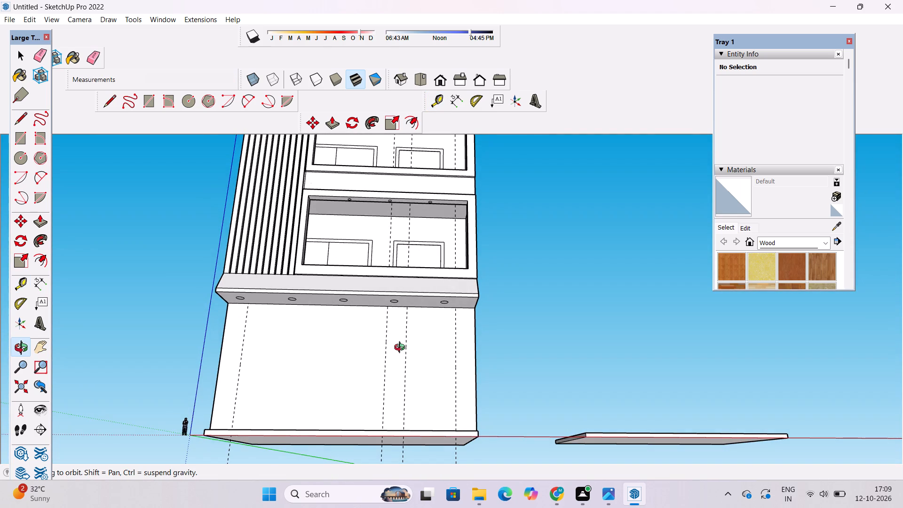
scroll(400, 333, down, 3)
drag(400, 328, 398, 364)
shift+drag(396, 371, 409, 337)
scroll(409, 339, up, 2)
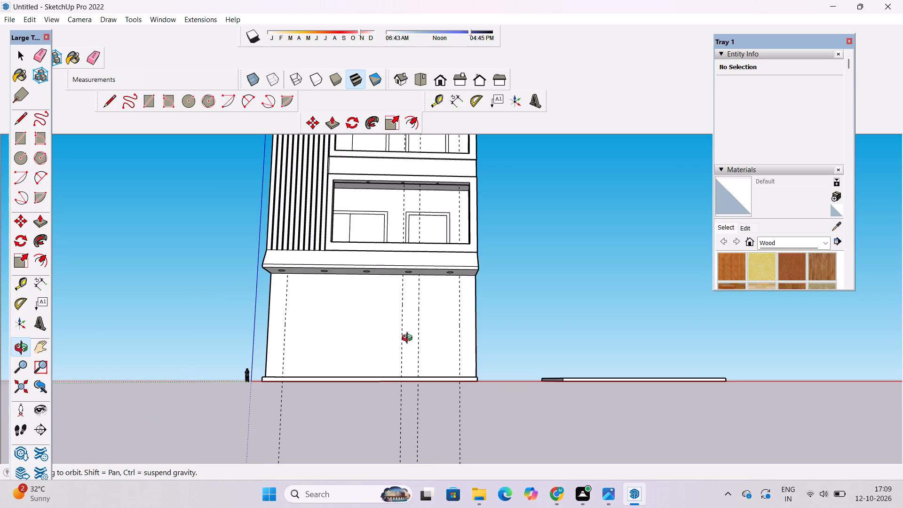
scroll(409, 340, down, 1)
shift+drag(404, 344, 402, 352)
drag(368, 378, 366, 398)
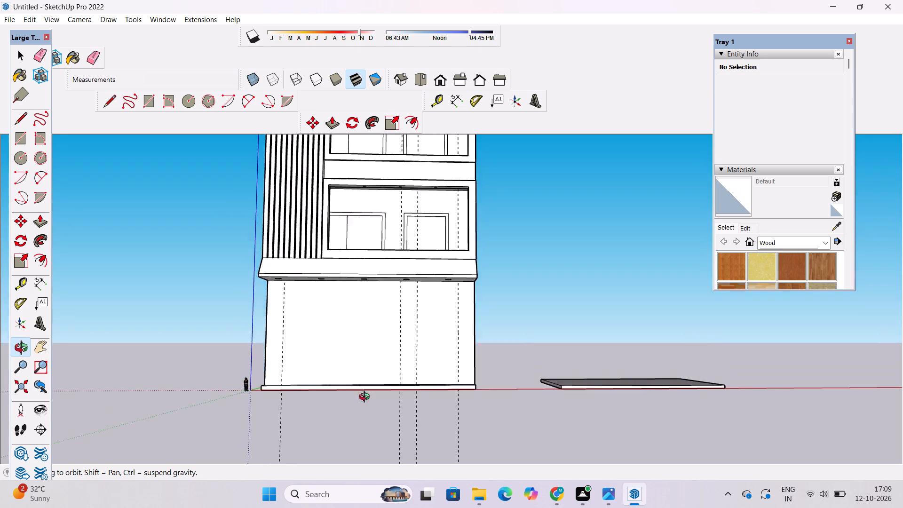
drag(366, 398, 365, 423)
scroll(363, 412, up, 3)
shift+drag(362, 404, 372, 408)
Draw a 50' vertical line along the guide nearest the slatted side, from the canopy's underside to the base.
key(l)
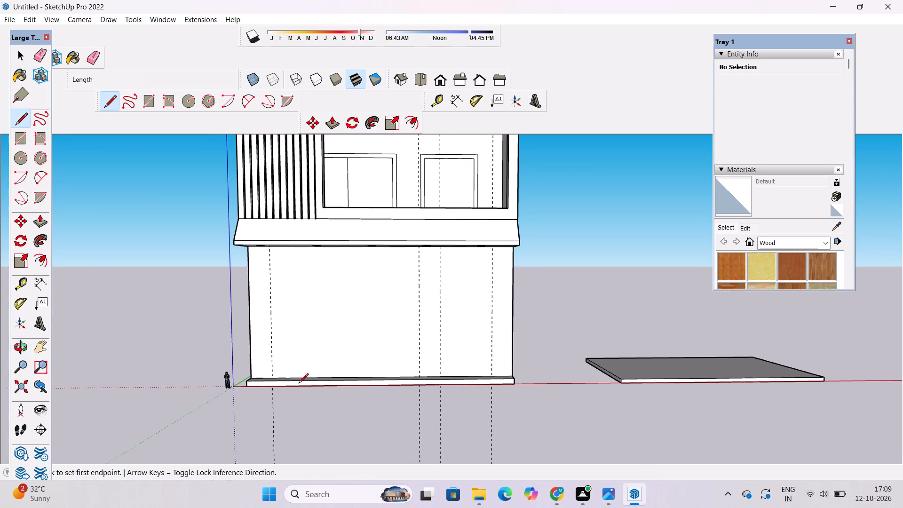
scroll(279, 363, up, 4)
scroll(270, 230, up, 5)
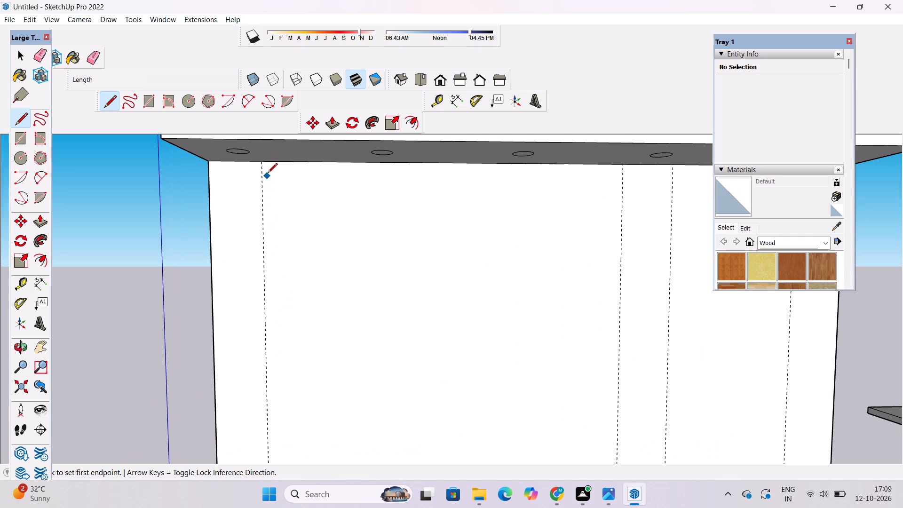
click(261, 162)
scroll(273, 198, down, 6)
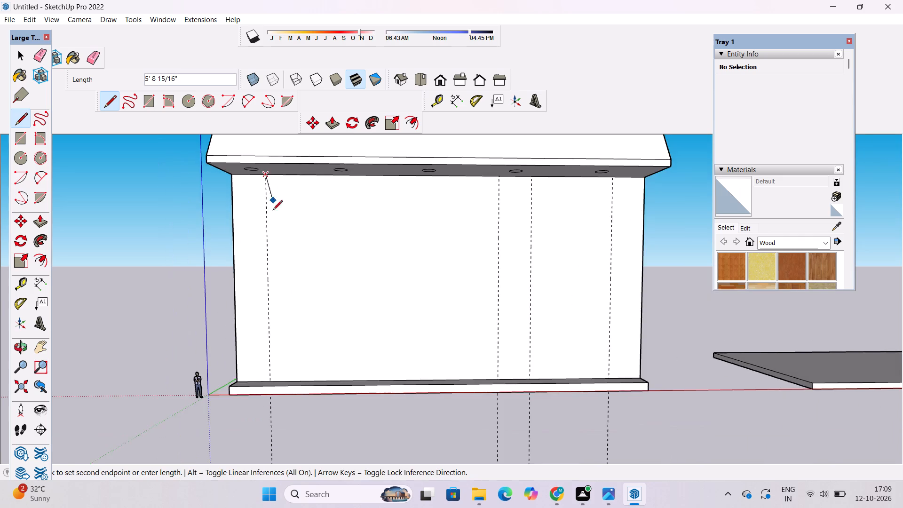
scroll(283, 304, up, 3)
scroll(255, 400, up, 12)
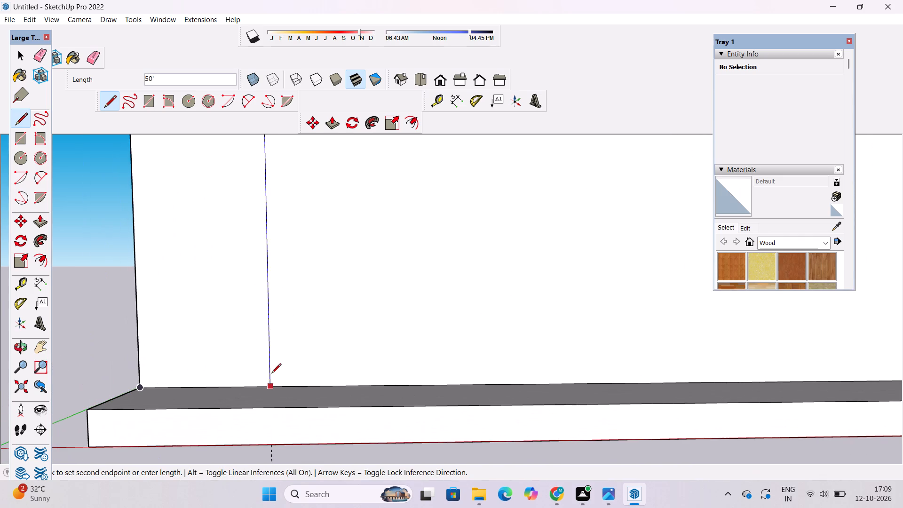
click(269, 386)
Draw a 50' vertical line along the guide nearest the wall edge opposite the slats, from canopy to base.
scroll(191, 367, down, 9)
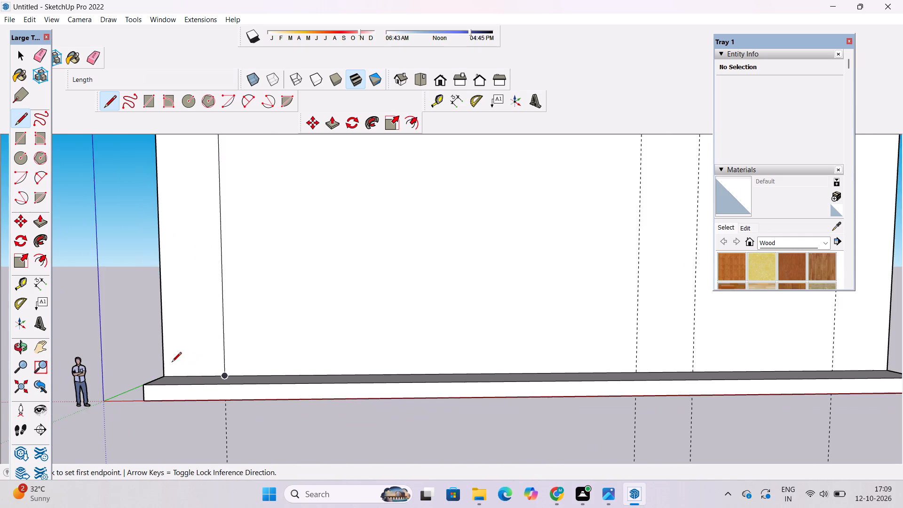
scroll(172, 363, down, 9)
scroll(259, 351, down, 4)
scroll(460, 250, up, 4)
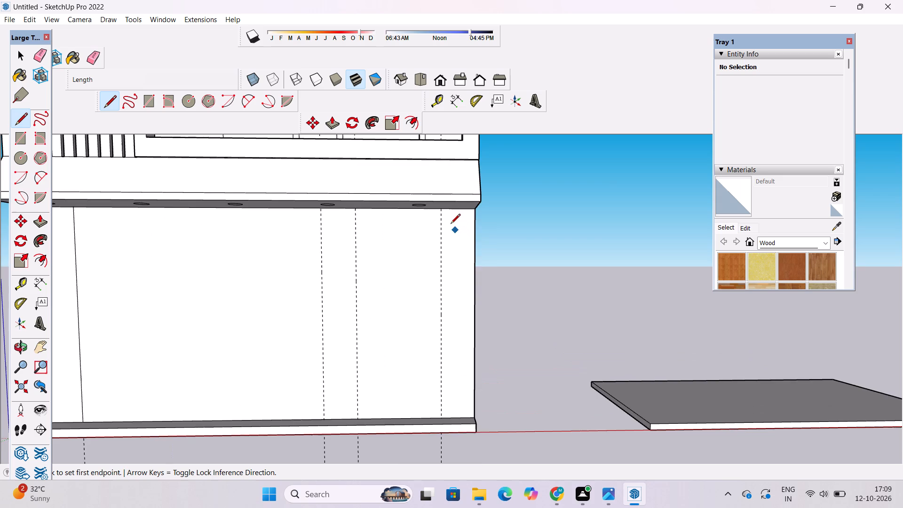
scroll(451, 224, up, 9)
click(435, 198)
scroll(437, 241, down, 5)
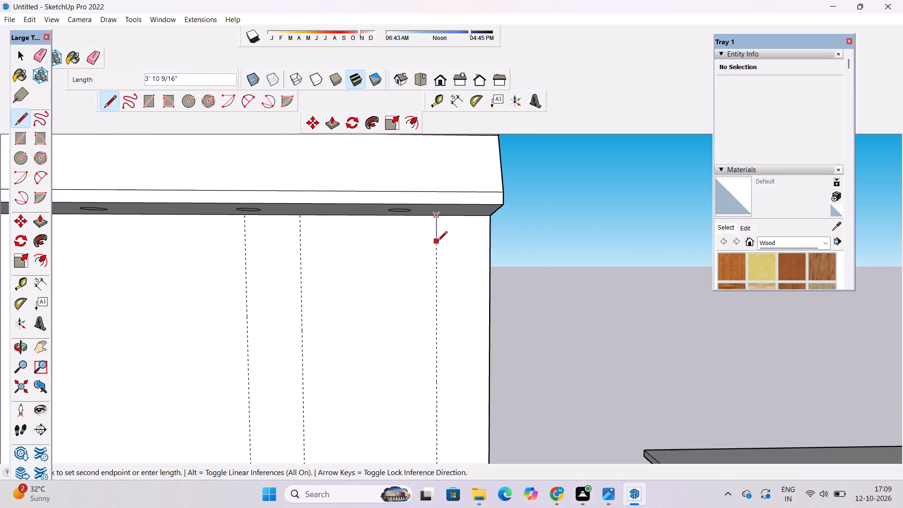
scroll(437, 242, down, 7)
scroll(429, 313, up, 5)
scroll(431, 363, down, 2)
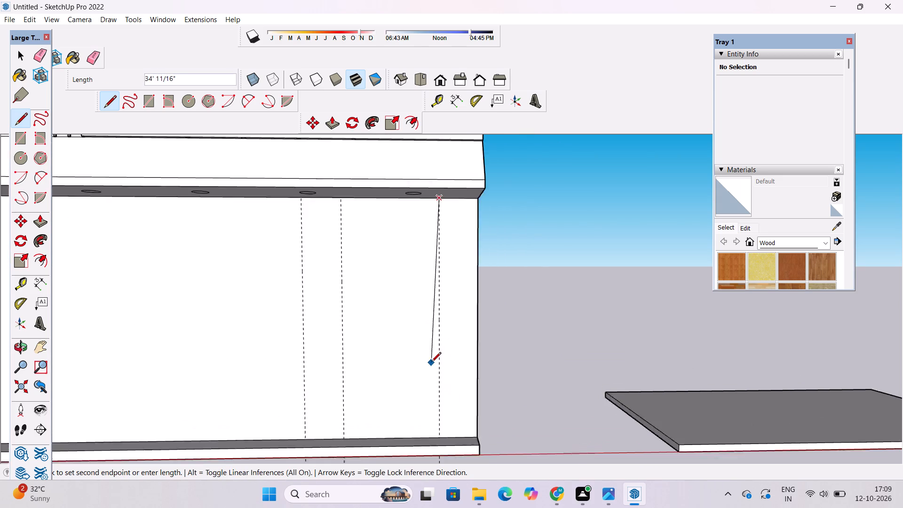
scroll(431, 363, down, 3)
scroll(436, 395, up, 4)
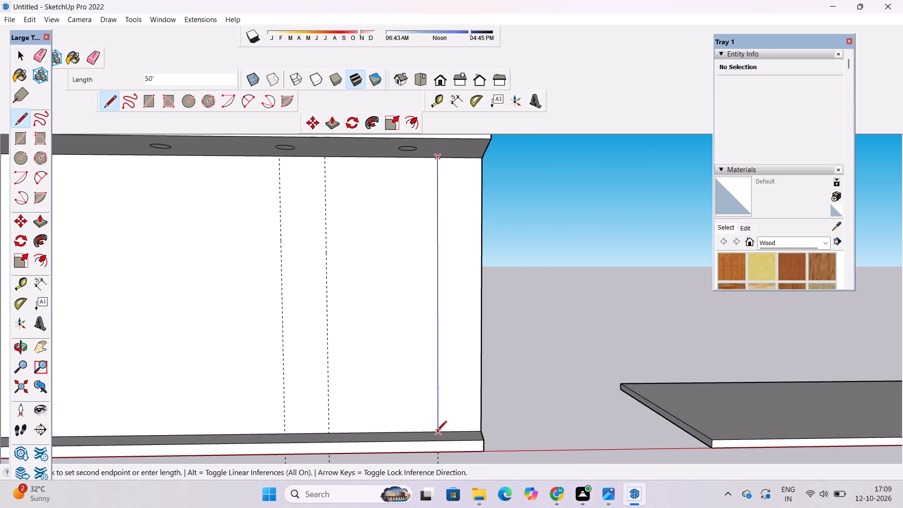
click(437, 432)
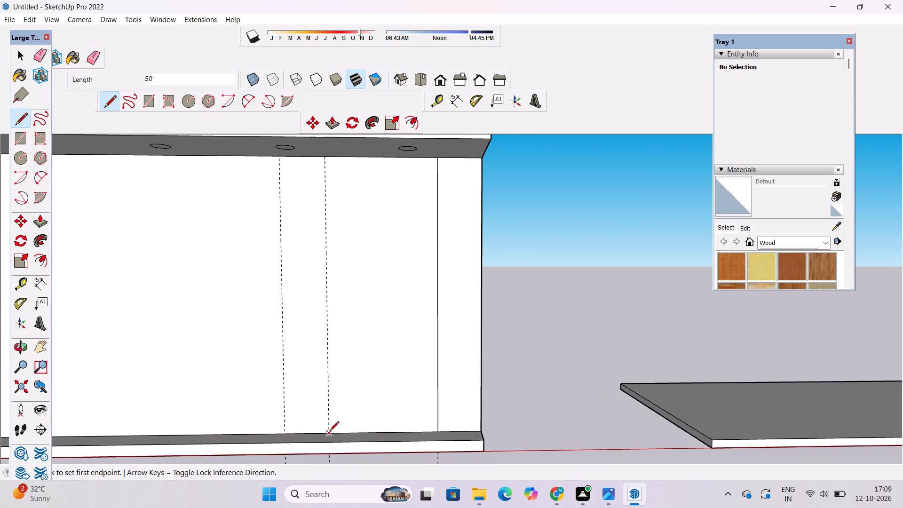
Draw 50' vertical lines along the two middle guides, spanning the ground-floor wall between base and canopy.
click(330, 432)
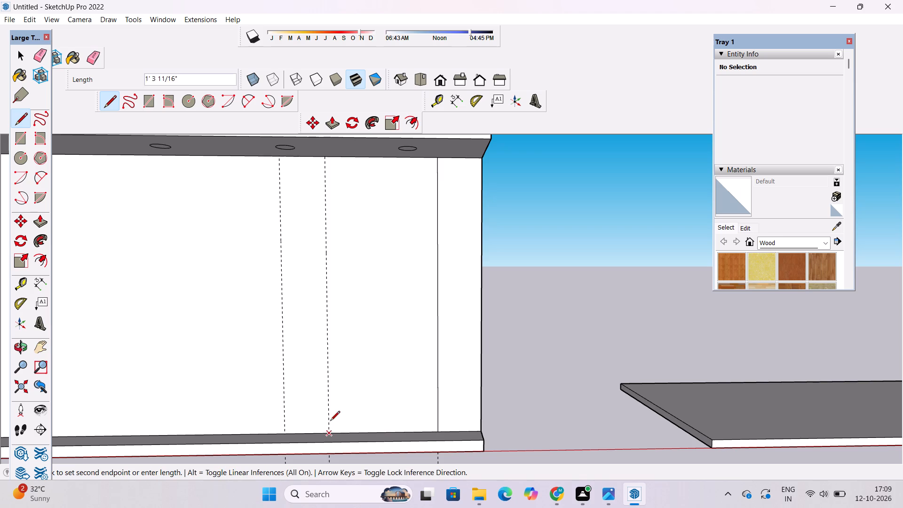
click(325, 156)
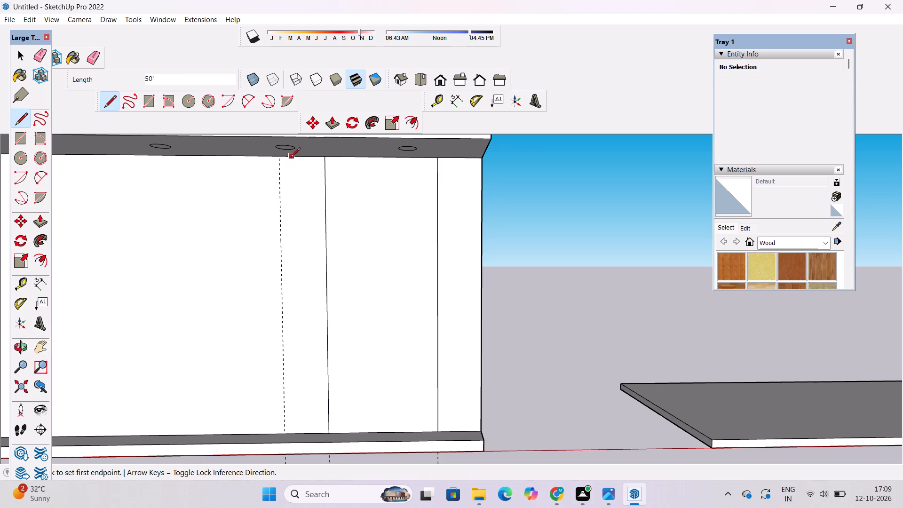
click(279, 158)
scroll(278, 198, down, 4)
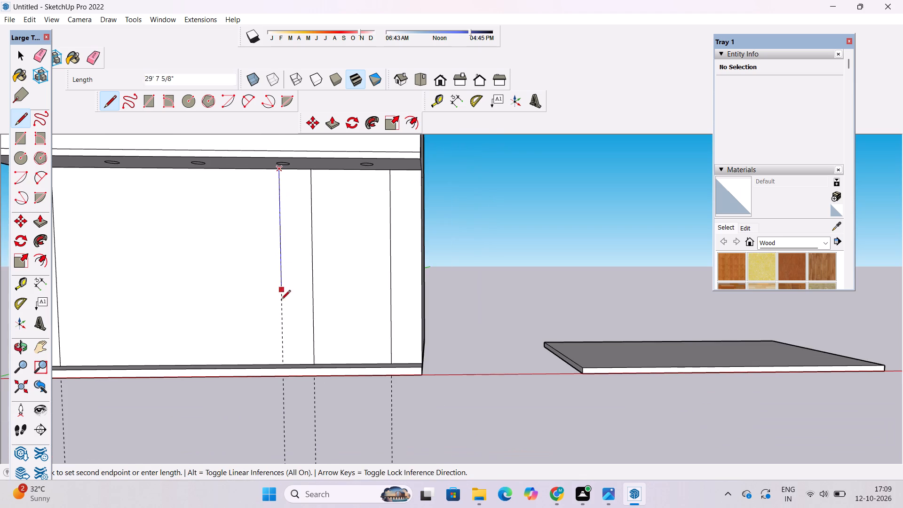
scroll(284, 327, up, 4)
scroll(286, 380, up, 7)
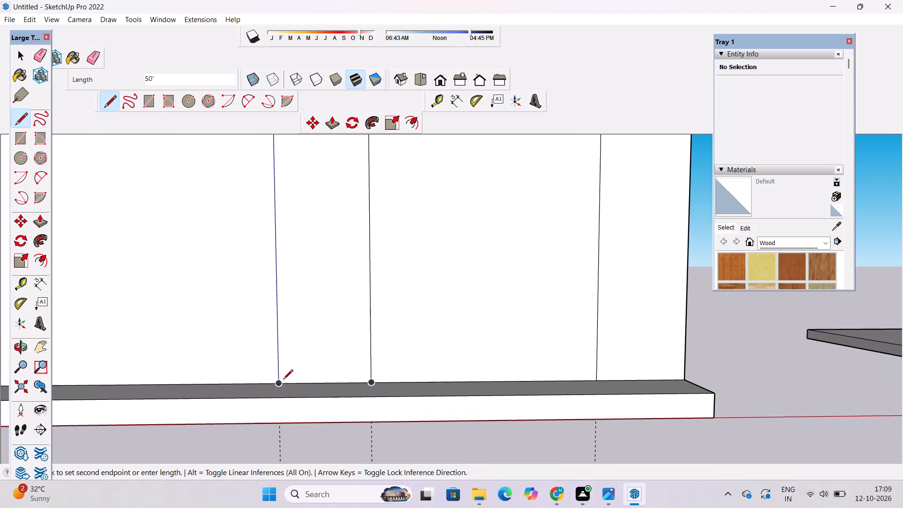
click(280, 384)
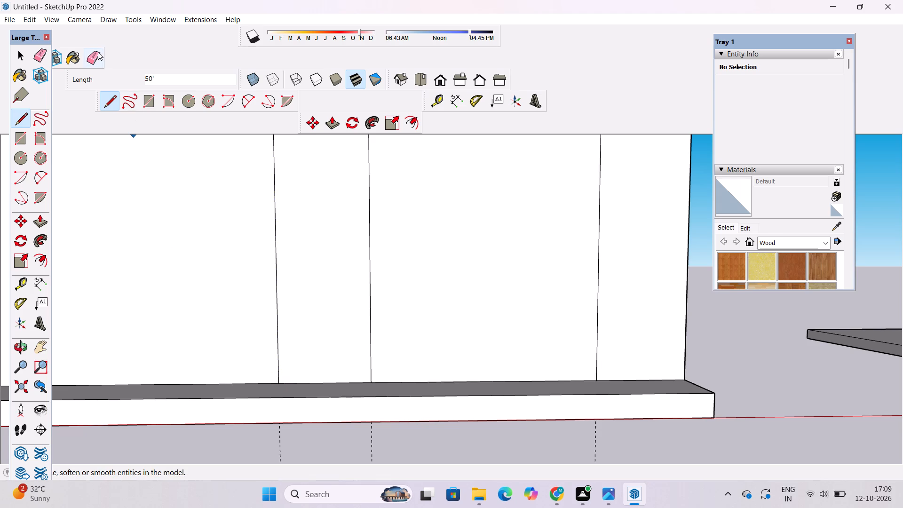
Erase the four vertical guides, keeping the lines drawn on the ground-floor wall.
click(89, 57)
scroll(255, 190, down, 9)
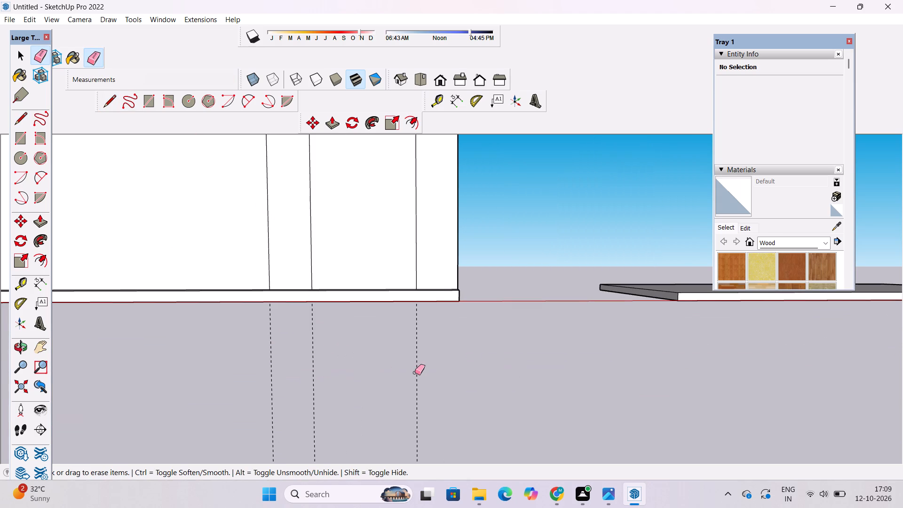
drag(426, 373, 277, 397)
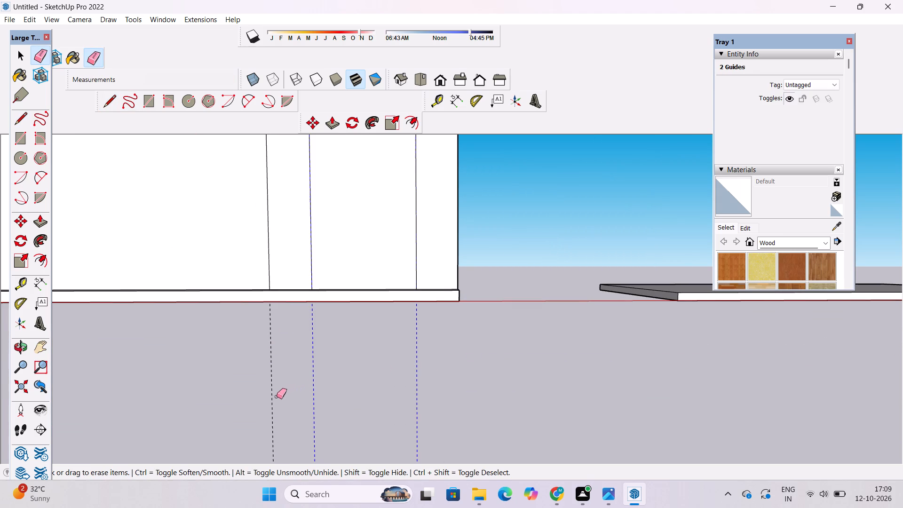
drag(277, 397, 268, 400)
scroll(492, 381, down, 8)
scroll(283, 388, up, 3)
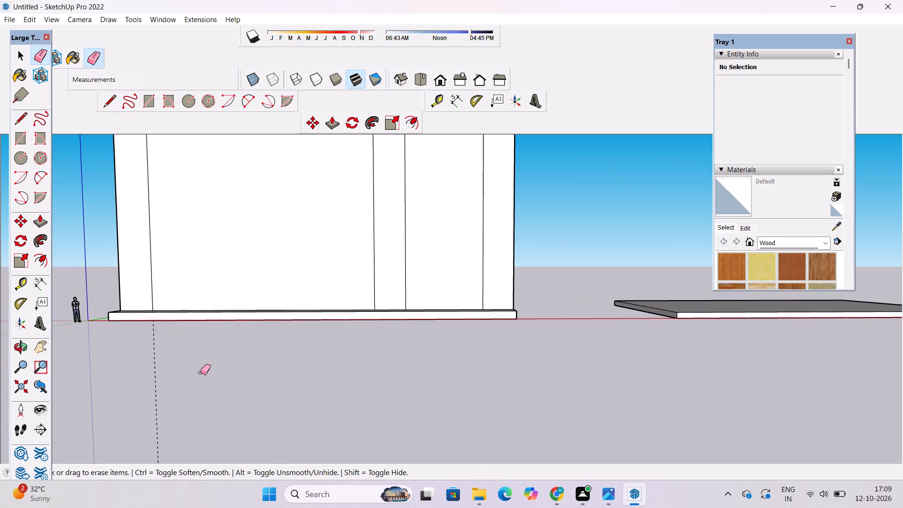
drag(191, 367, 153, 395)
key(space)
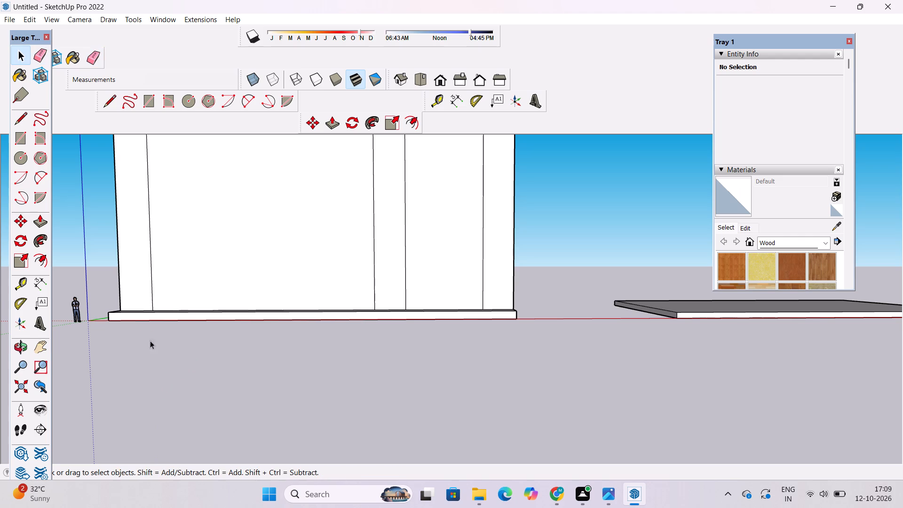
Erase the short vertical seam edge between the canopy's end face and the building's side wall on the slatted side.
key(o)
scroll(214, 314, down, 5)
drag(373, 278, 375, 319)
scroll(274, 302, up, 2)
shift+drag(316, 265, 342, 339)
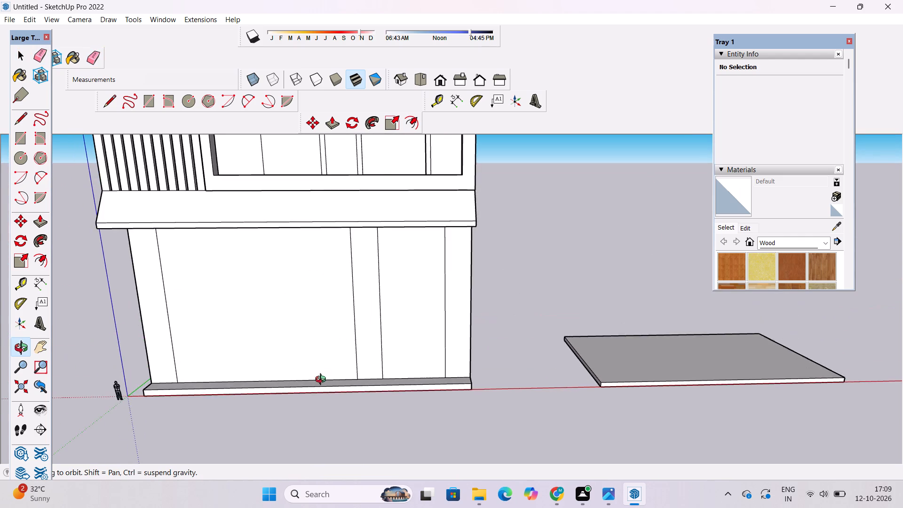
drag(323, 376, 328, 293)
drag(421, 305, 350, 307)
shift+drag(291, 341, 389, 308)
scroll(334, 297, down, 4)
drag(279, 314, 391, 324)
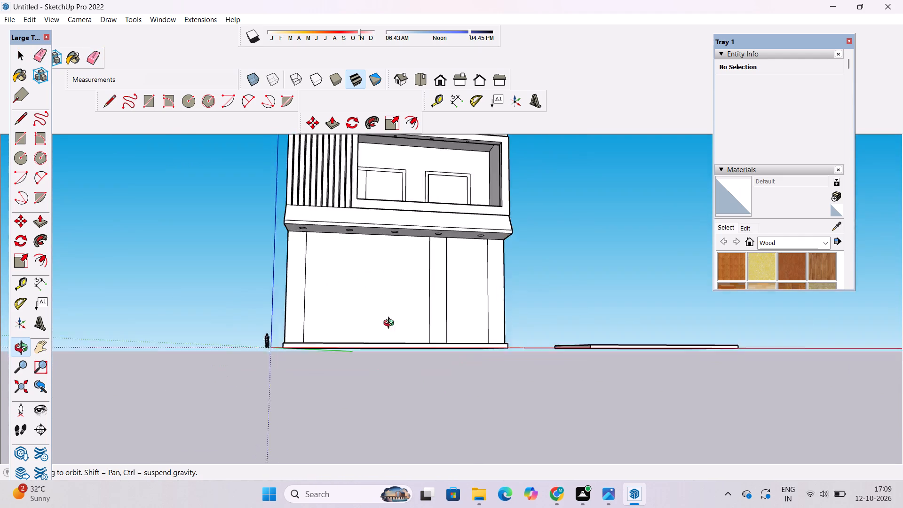
drag(391, 324, 446, 333)
shift+drag(355, 284, 371, 349)
drag(383, 356, 347, 376)
scroll(305, 278, up, 8)
drag(315, 316, 449, 311)
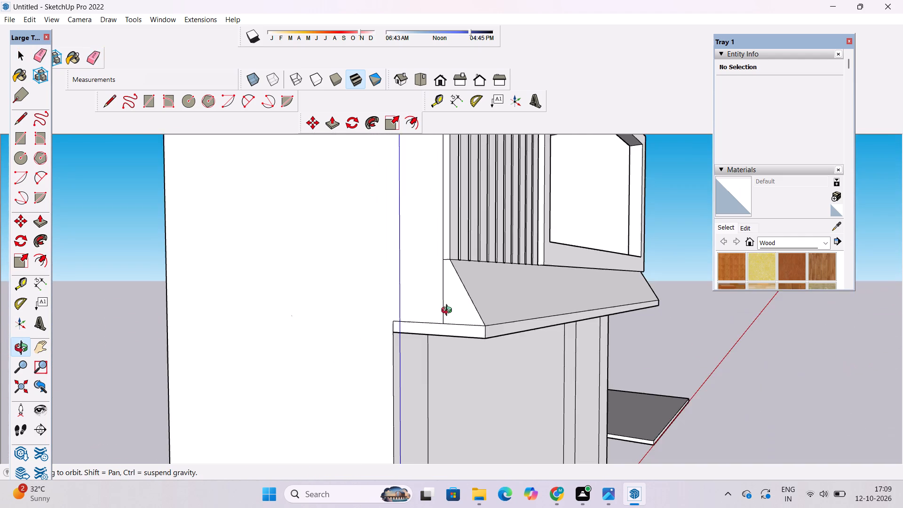
shift+drag(449, 311, 359, 322)
drag(357, 322, 378, 325)
key(e)
drag(391, 310, 377, 321)
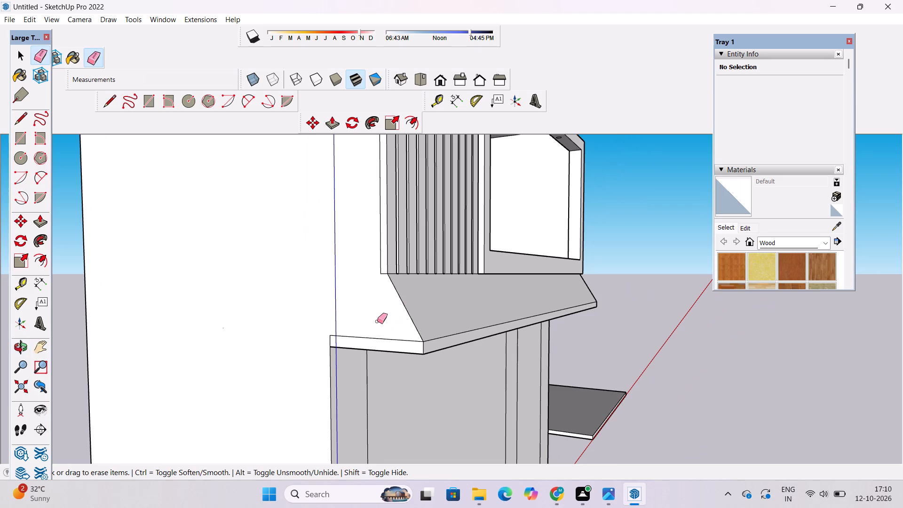
key(space)
Erase the vertical seam and the lower horizontal edge on the canopy's end face at the side opposite the slats.
key(o)
drag(478, 342, 251, 224)
drag(434, 319, 334, 279)
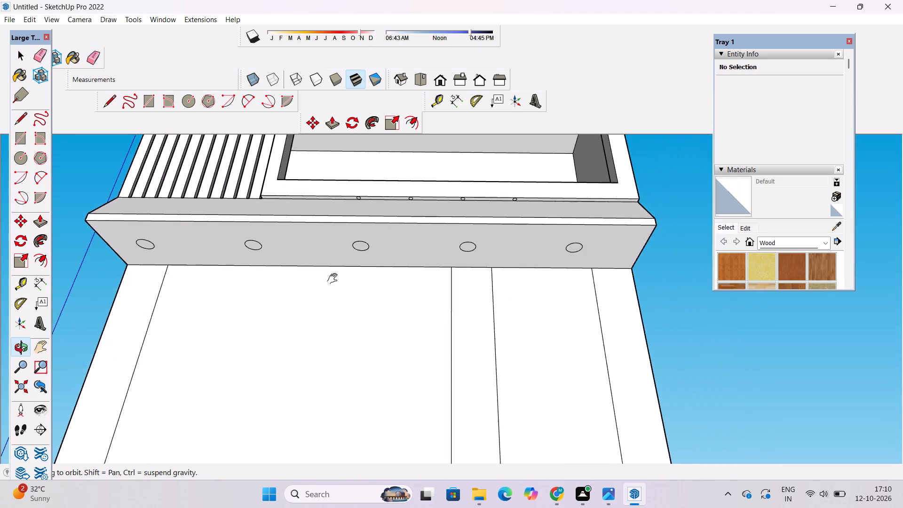
drag(334, 279, 335, 279)
drag(334, 278, 253, 358)
drag(537, 298, 452, 342)
drag(495, 327, 434, 342)
shift+drag(517, 306, 442, 328)
scroll(414, 300, up, 4)
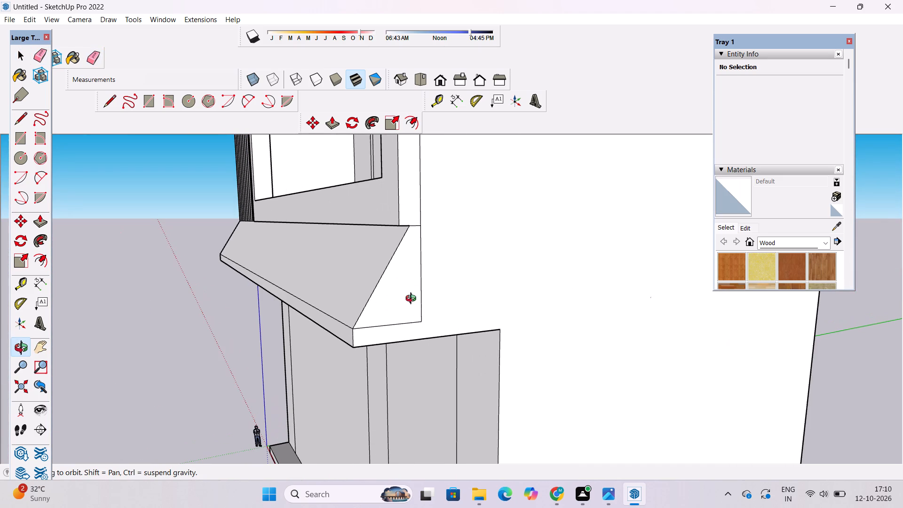
key(e)
drag(428, 272, 406, 332)
key(space)
Examine the front facade from several angles, checking the canopy, its underside downlights and the ground-floor wall divisions.
key(o)
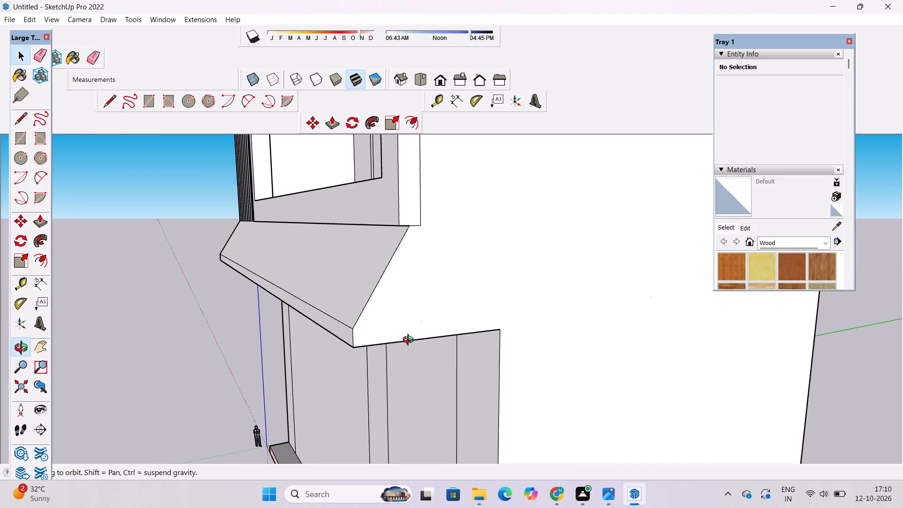
drag(410, 343, 583, 340)
drag(564, 270, 419, 209)
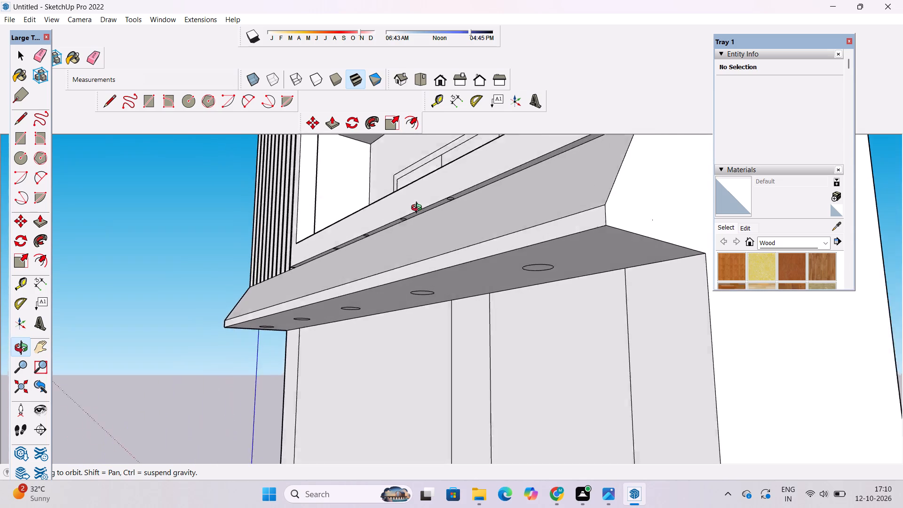
drag(419, 209, 408, 205)
drag(369, 248, 467, 241)
scroll(466, 241, down, 5)
shift+drag(463, 250, 437, 260)
drag(439, 261, 469, 273)
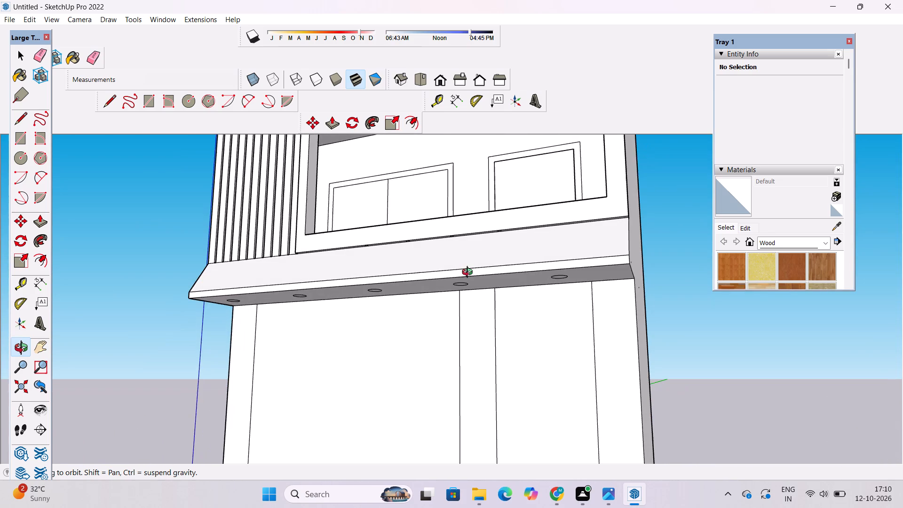
scroll(451, 268, down, 3)
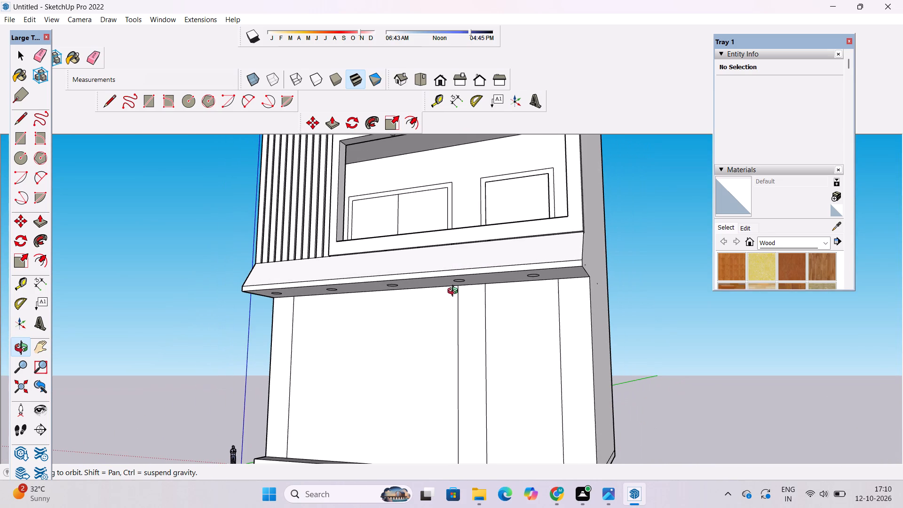
shift+drag(479, 320, 487, 293)
shift+click(460, 291)
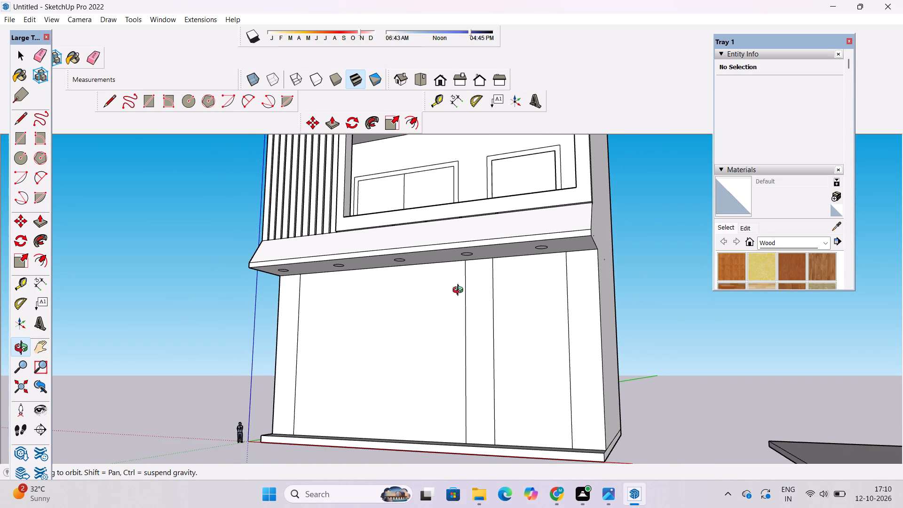
scroll(460, 291, up, 1)
shift+drag(451, 308, 468, 253)
drag(346, 275, 424, 262)
scroll(424, 262, down, 6)
shift+drag(422, 264, 420, 285)
drag(420, 285, 420, 287)
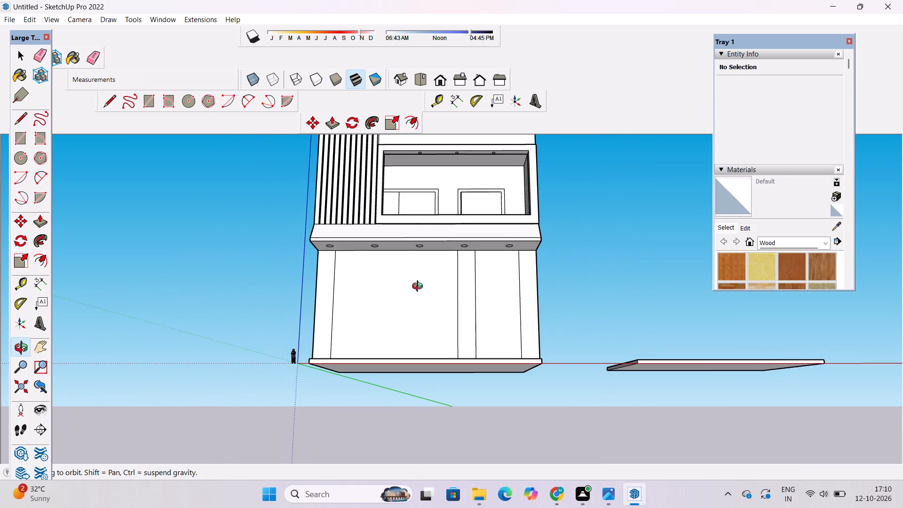
drag(420, 287, 420, 290)
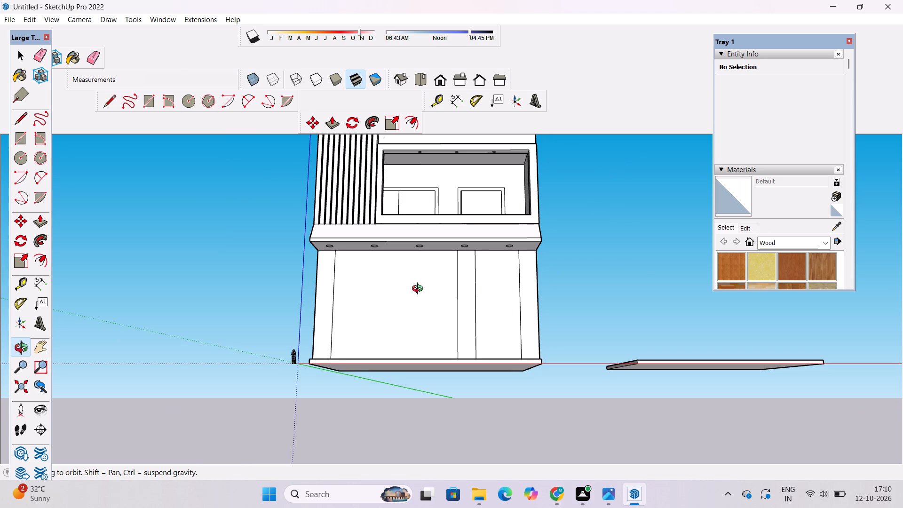
drag(406, 305, 406, 344)
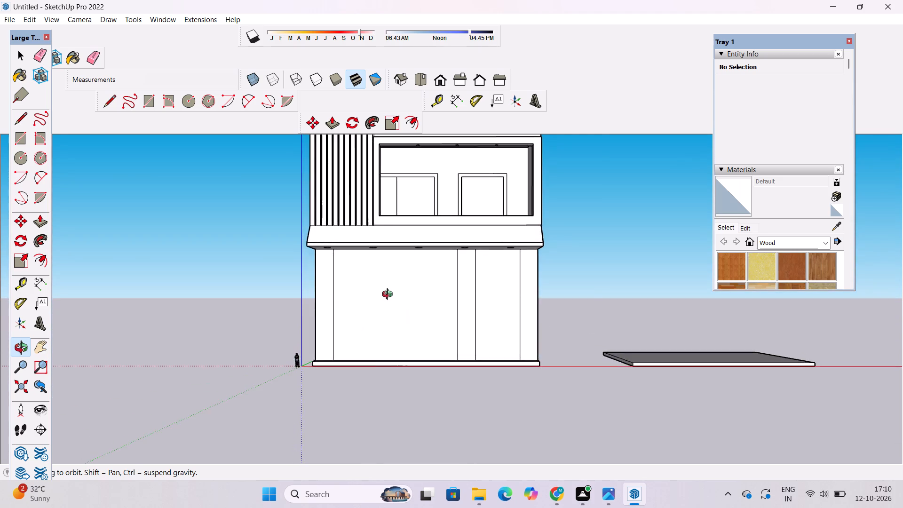
scroll(389, 295, up, 3)
shift+drag(389, 294, 365, 294)
drag(372, 303, 383, 311)
scroll(385, 311, up, 3)
shift+drag(382, 281, 385, 304)
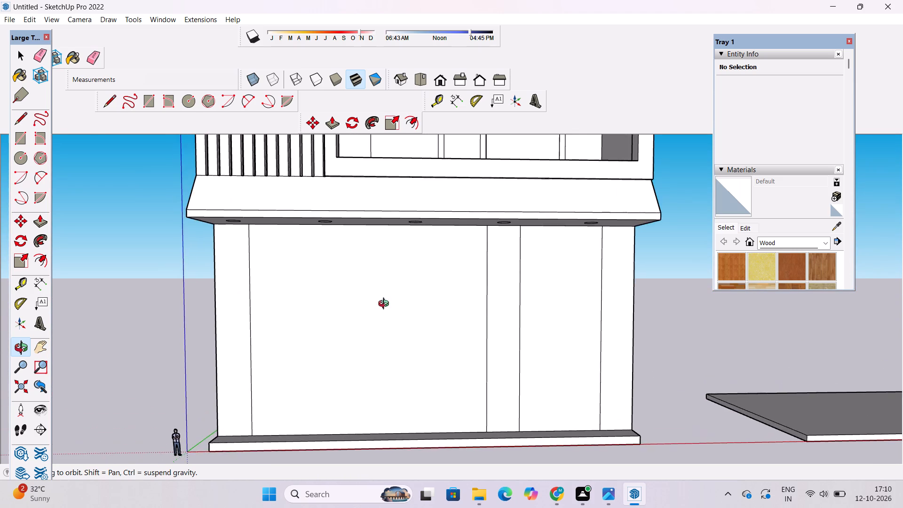
drag(386, 304, 352, 297)
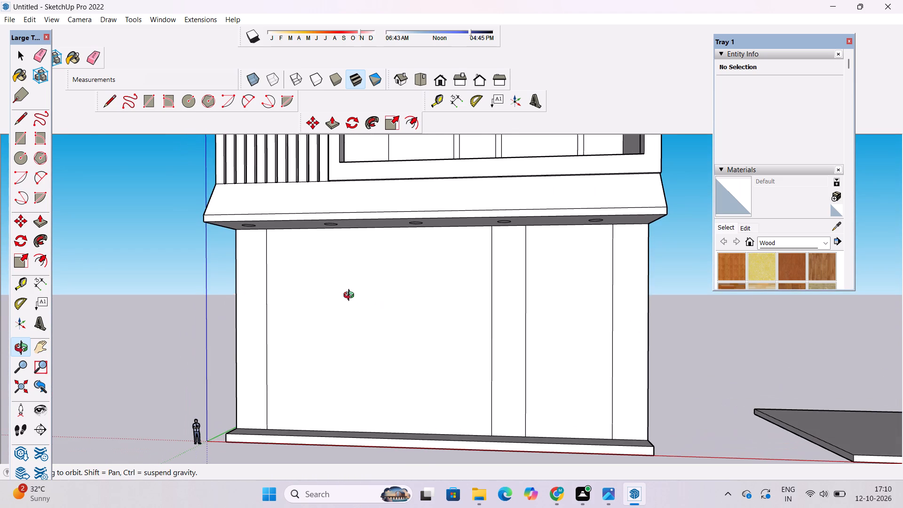
scroll(351, 296, down, 1)
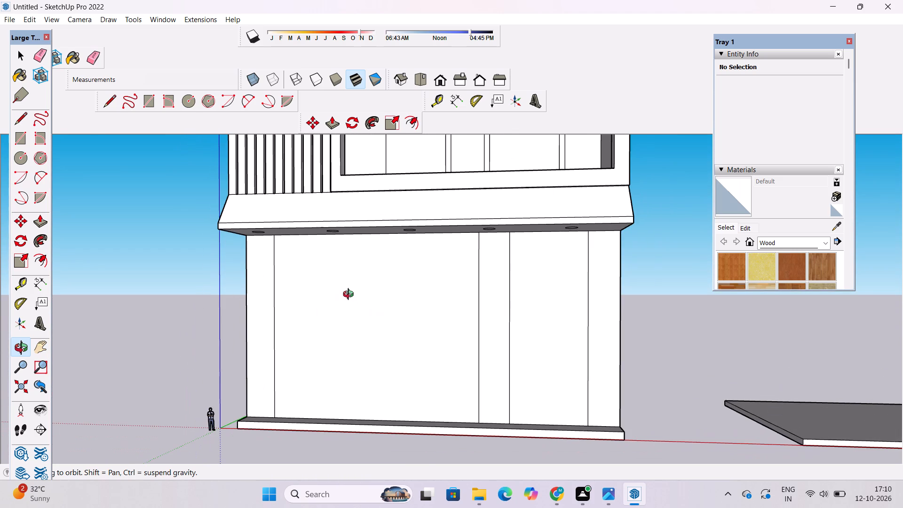
scroll(350, 295, down, 1)
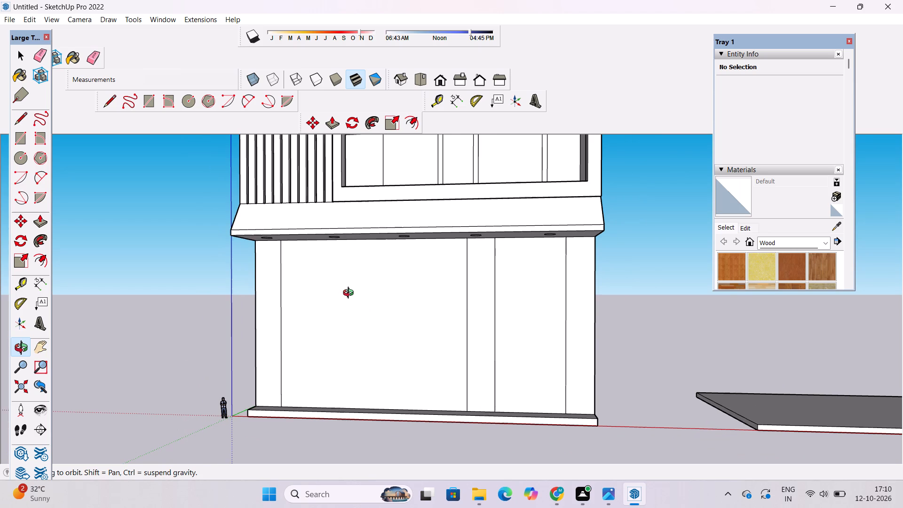
scroll(350, 294, down, 1)
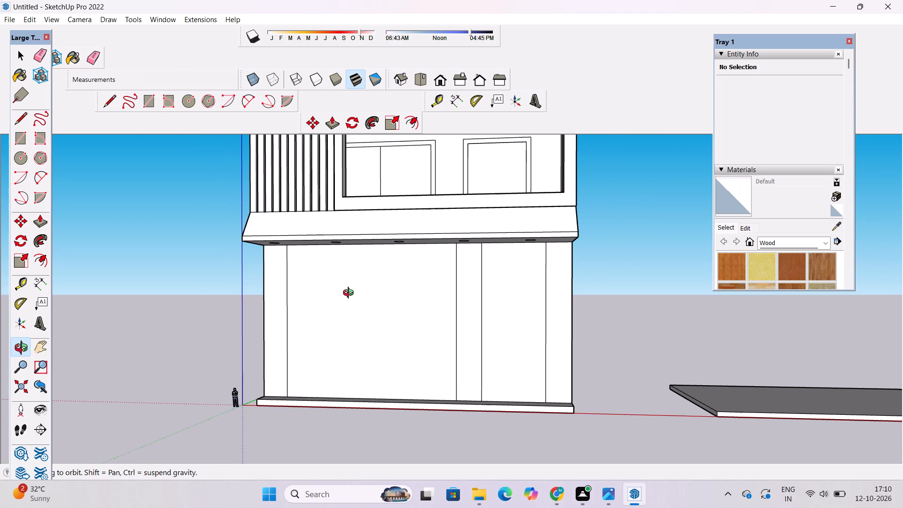
scroll(350, 294, down, 1)
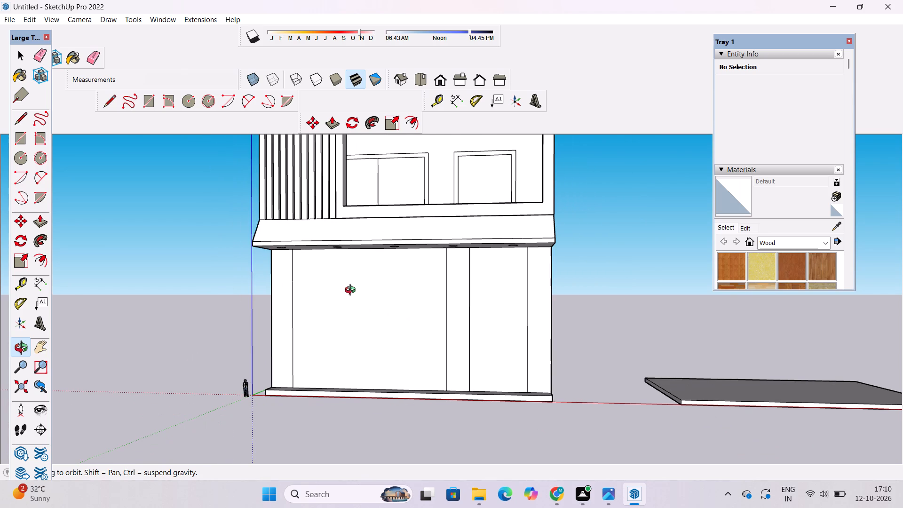
scroll(353, 289, down, 3)
drag(365, 282, 377, 310)
scroll(361, 313, up, 3)
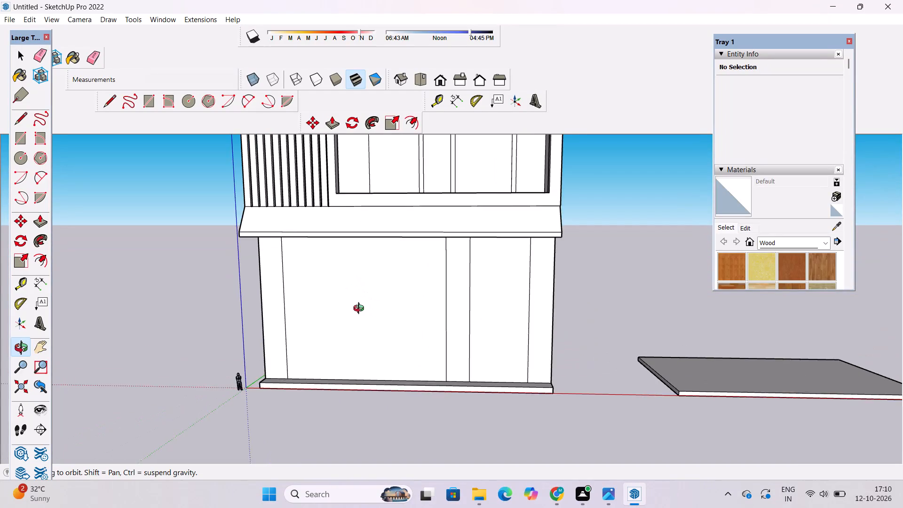
shift+drag(362, 309, 374, 334)
drag(376, 335, 391, 283)
drag(321, 314, 337, 323)
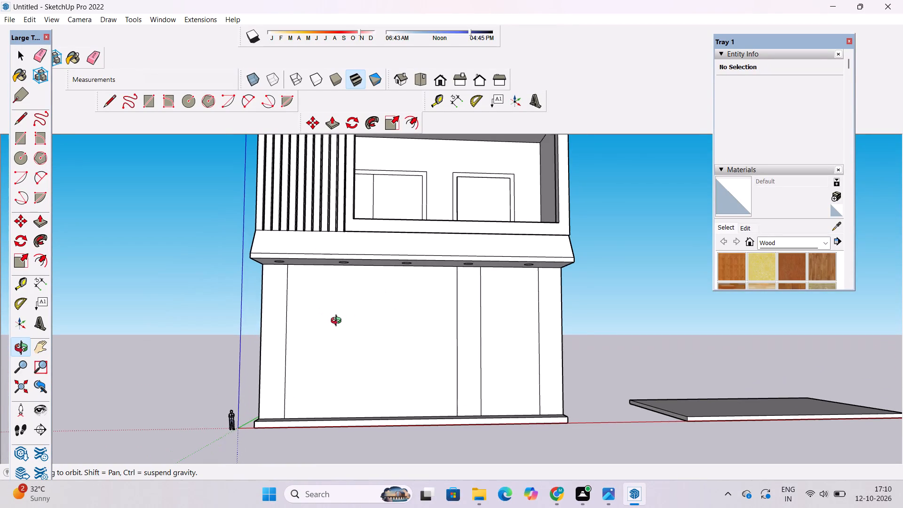
scroll(338, 322, up, 1)
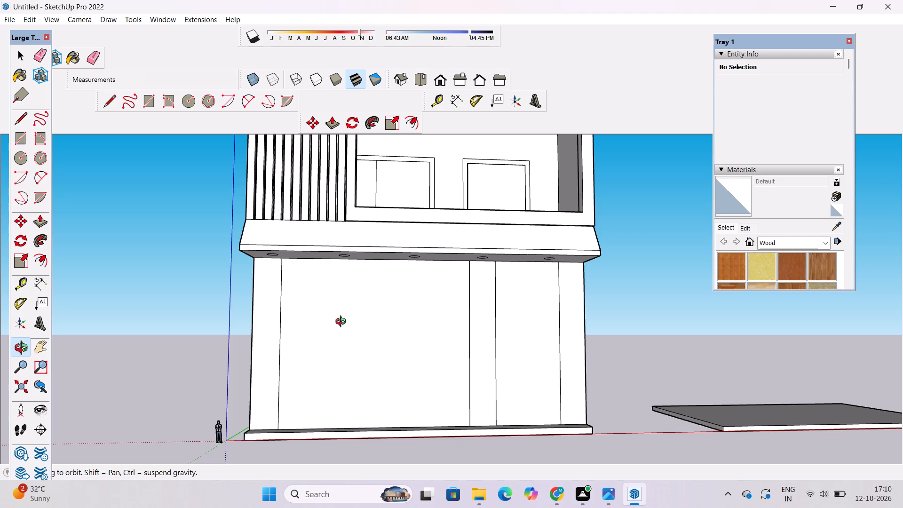
scroll(257, 310, down, 2)
shift+drag(346, 327, 294, 331)
drag(293, 339, 291, 346)
shift+drag(290, 333, 296, 293)
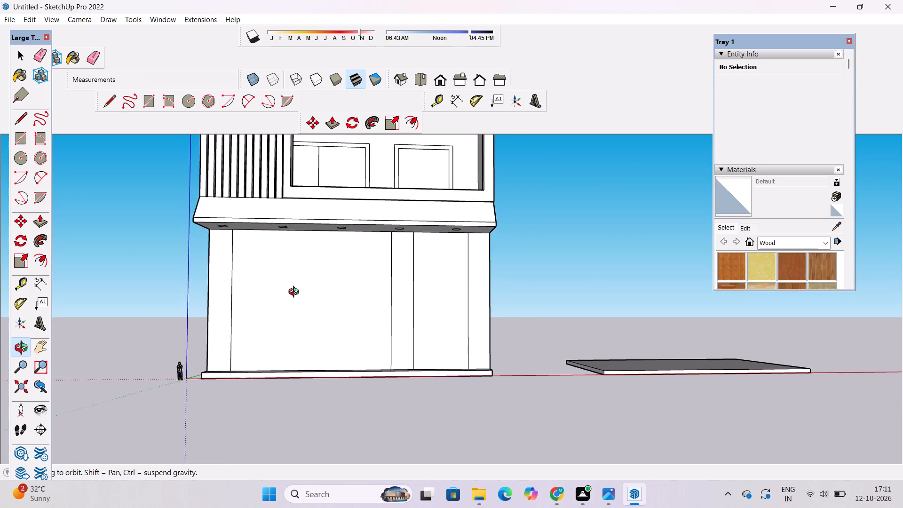
scroll(296, 294, up, 3)
drag(293, 283, 287, 314)
shift+drag(285, 310, 298, 340)
drag(298, 345, 299, 332)
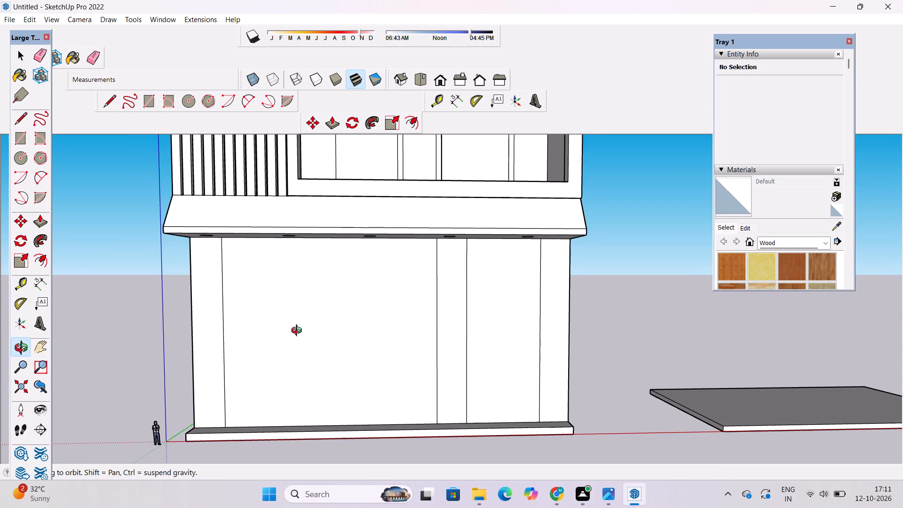
drag(323, 312, 309, 300)
drag(272, 349, 295, 354)
drag(298, 373, 320, 373)
scroll(312, 350, up, 2)
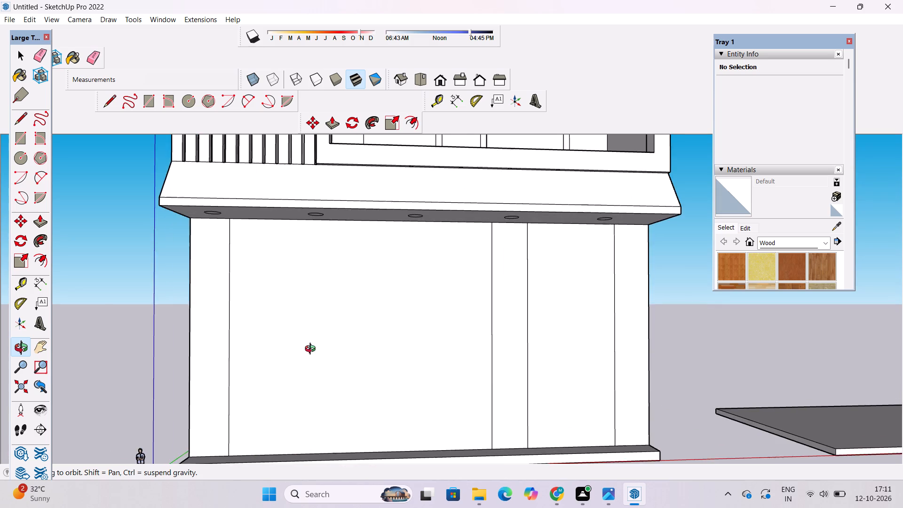
shift+drag(323, 332, 298, 339)
scroll(297, 342, up, 3)
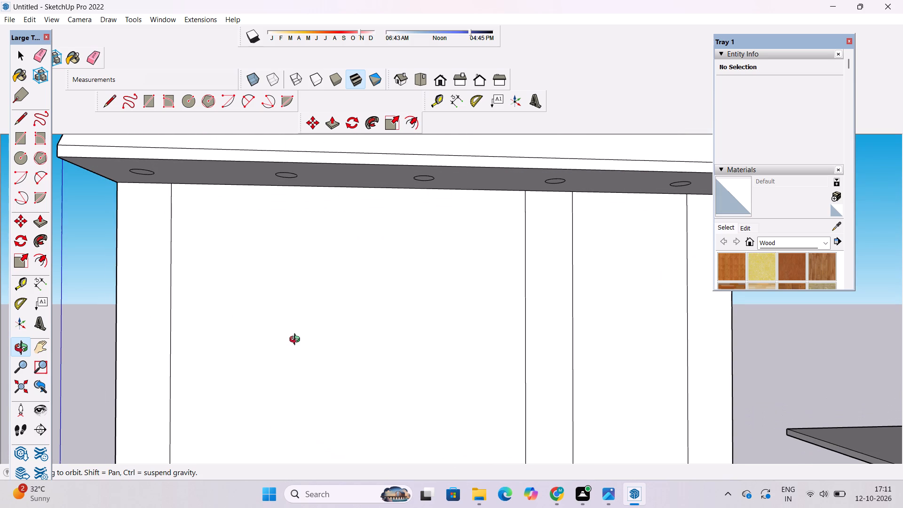
scroll(344, 273, down, 4)
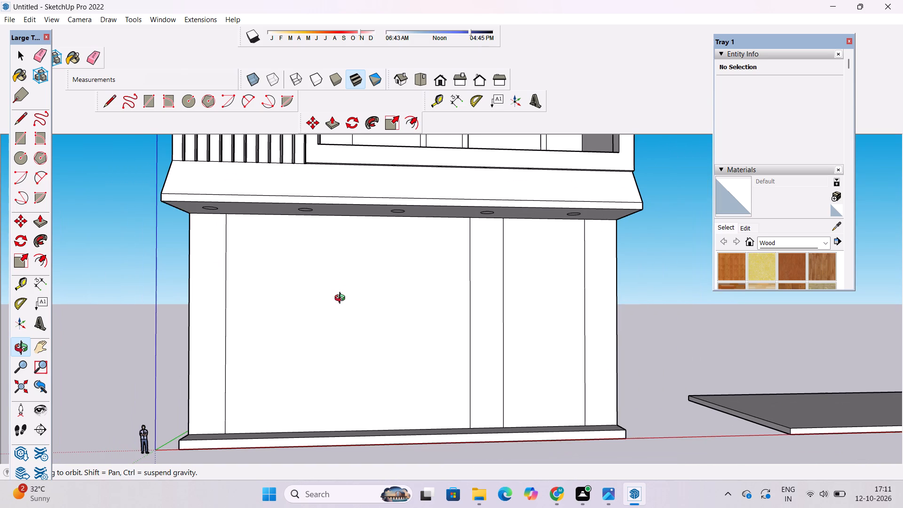
shift+drag(339, 303, 308, 313)
click(307, 318)
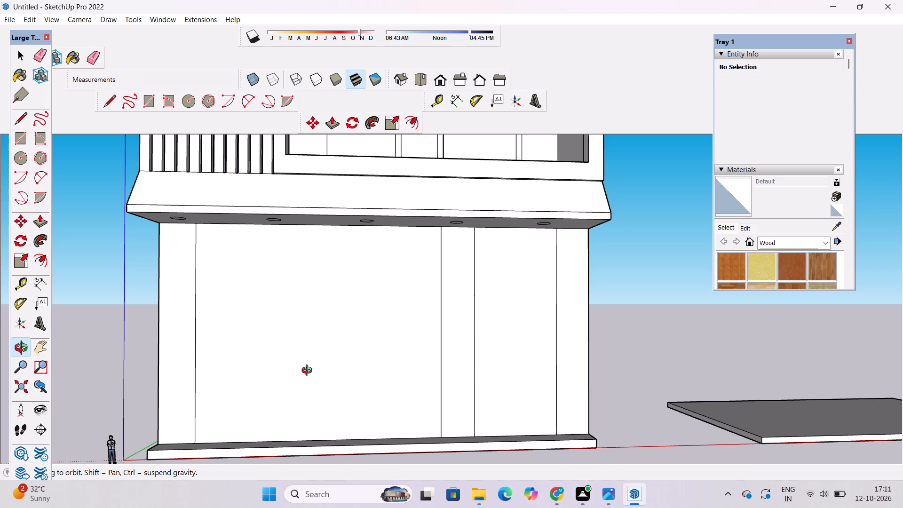
drag(314, 291, 310, 307)
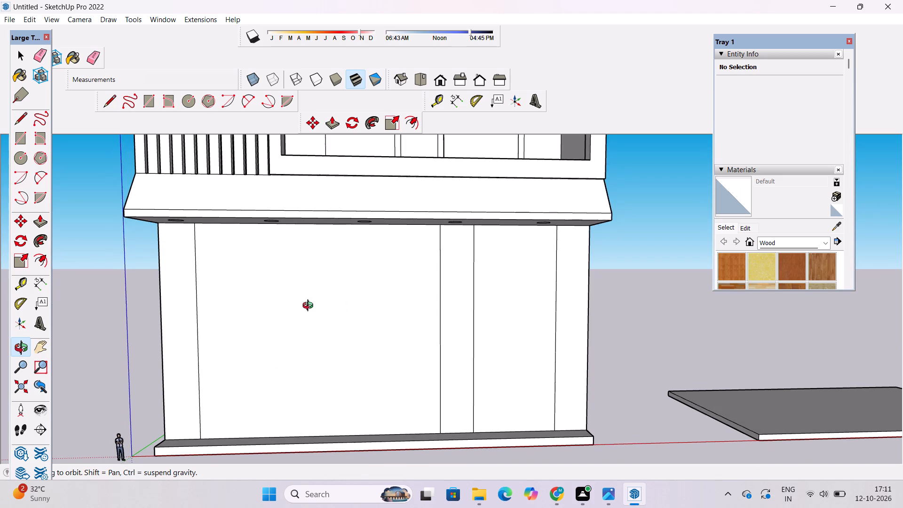
drag(310, 307, 315, 328)
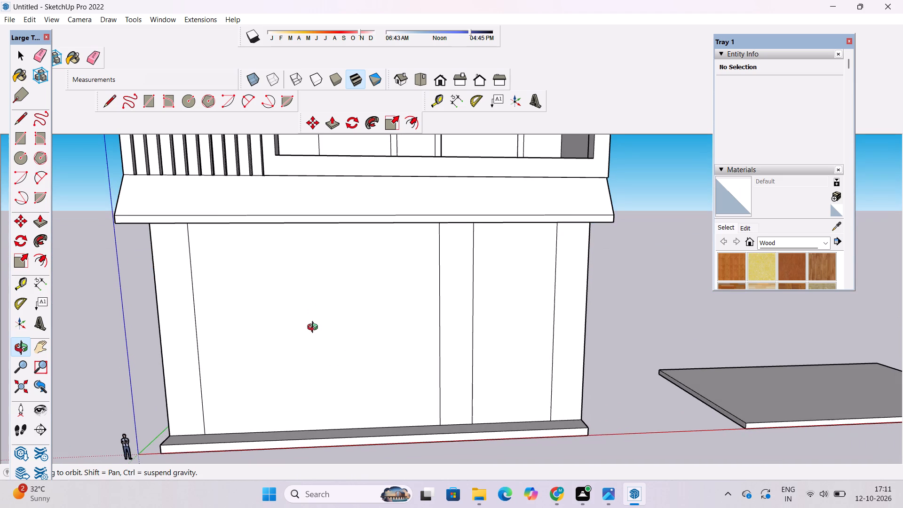
drag(315, 328, 315, 329)
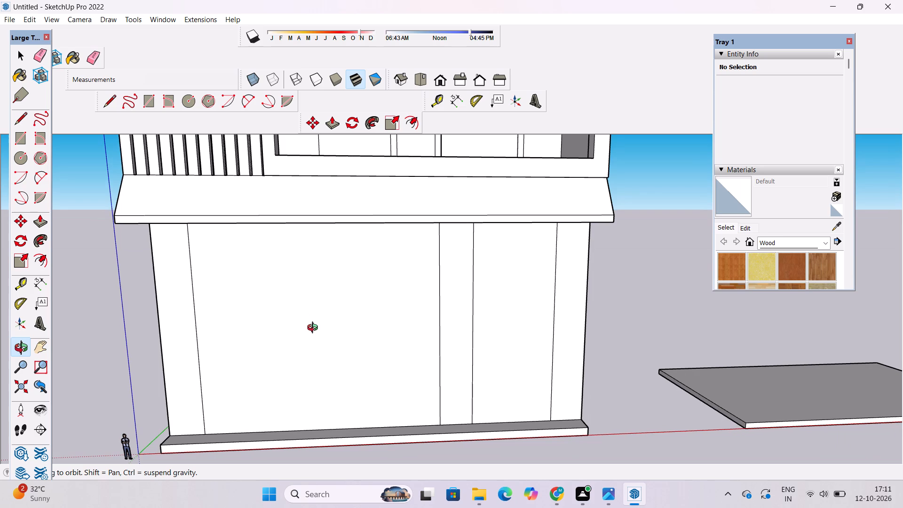
drag(315, 329, 321, 366)
drag(321, 366, 343, 339)
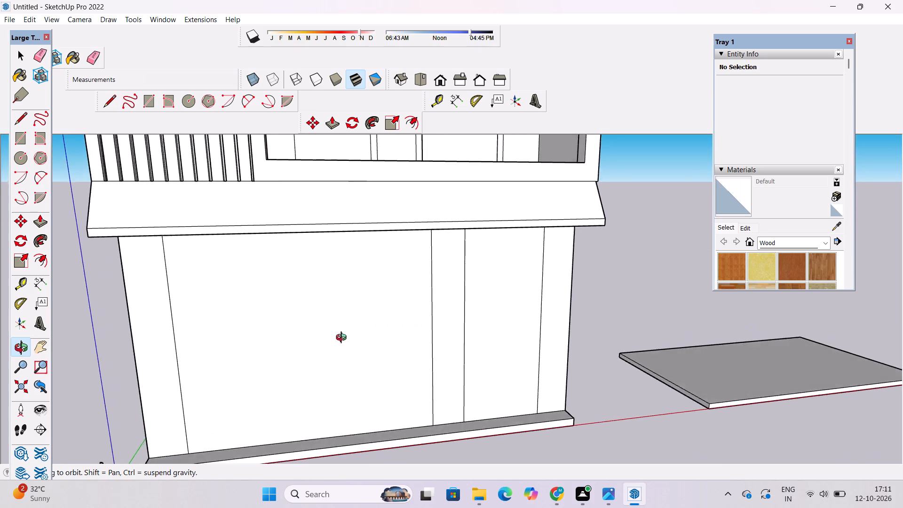
drag(343, 339, 311, 208)
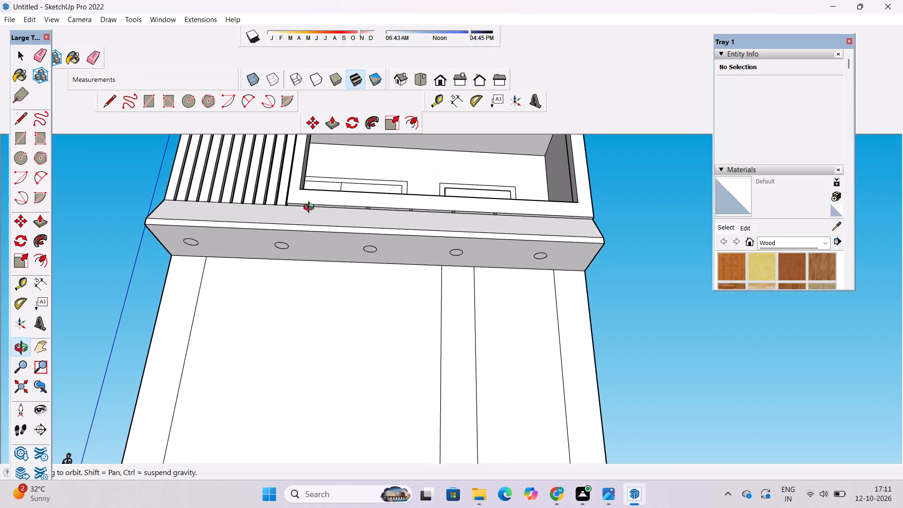
ctrl+scroll(311, 208, down, 3)
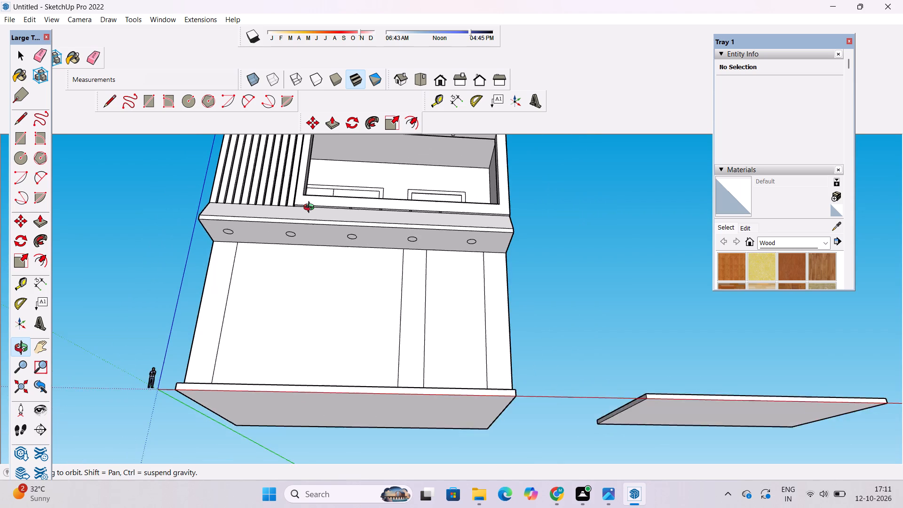
Examine the front facade from several angles, checking the canopy, the ground-floor wall and the framed window openings above.
ctrl+scroll(311, 208, down, 2)
drag(310, 130, 309, 134)
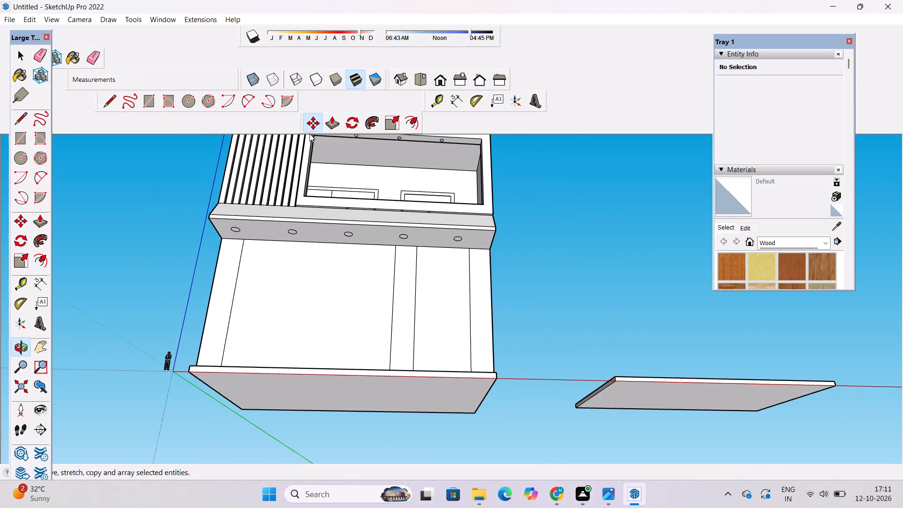
drag(309, 134, 313, 201)
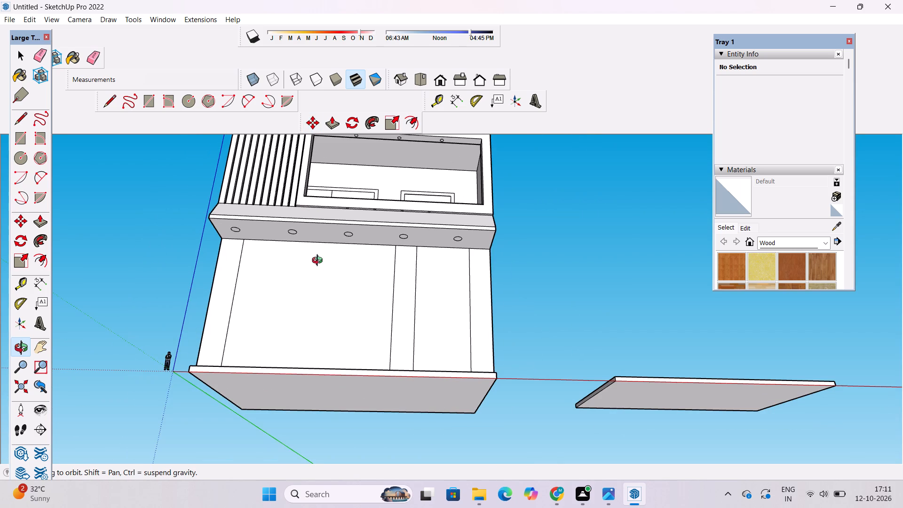
ctrl+scroll(328, 294, down, 1)
ctrl+scroll(328, 294, up, 1)
ctrl+scroll(320, 299, down, 2)
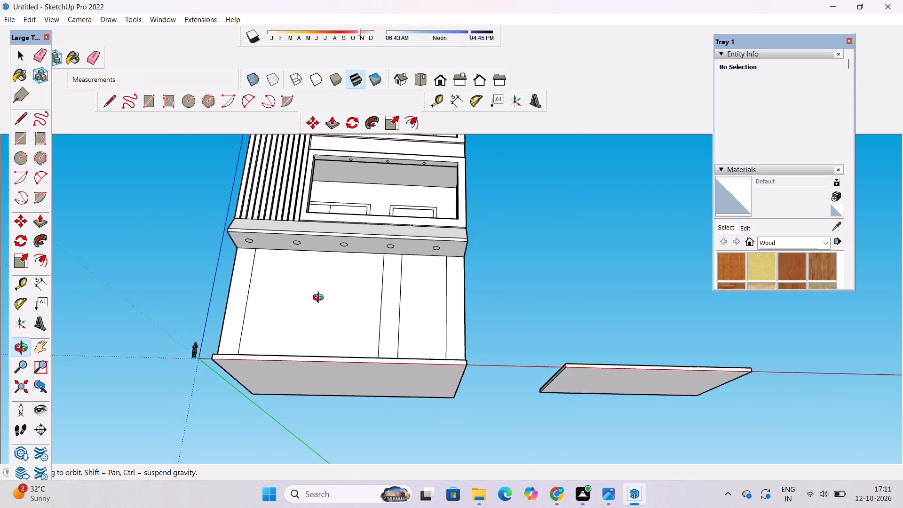
ctrl+scroll(320, 299, down, 4)
ctrl+scroll(320, 299, up, 4)
drag(285, 170, 300, 223)
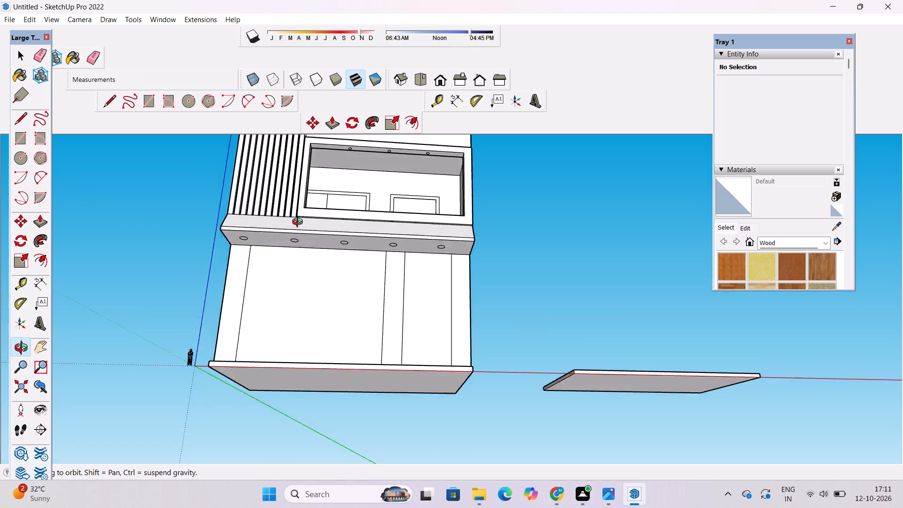
drag(300, 223, 329, 357)
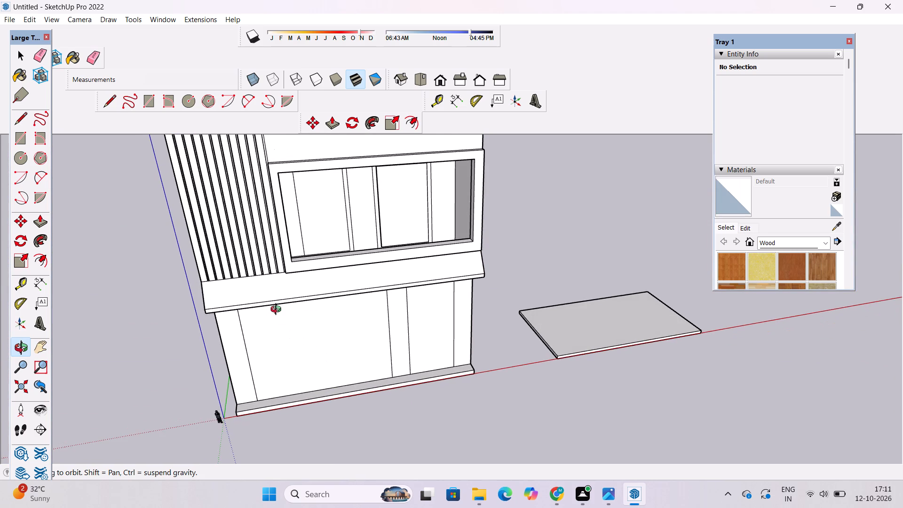
drag(278, 310, 236, 204)
ctrl+scroll(236, 204, down, 3)
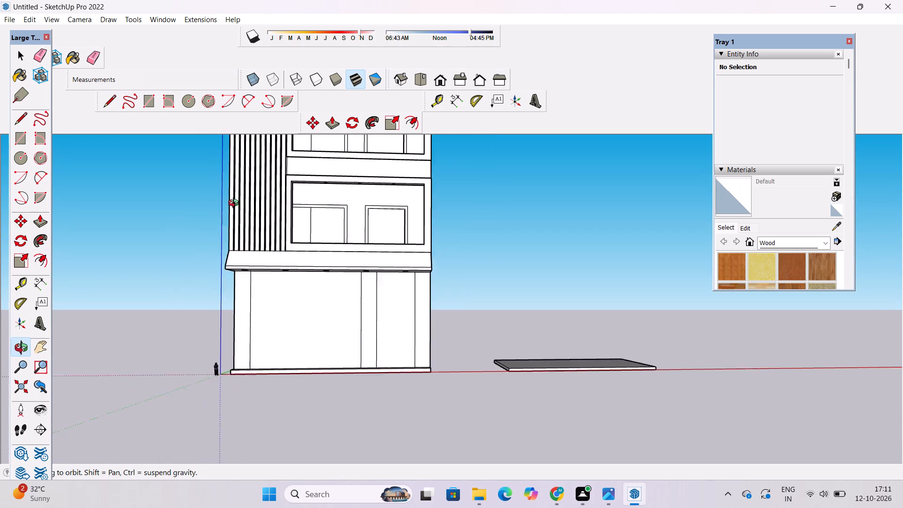
ctrl+scroll(236, 204, down, 7)
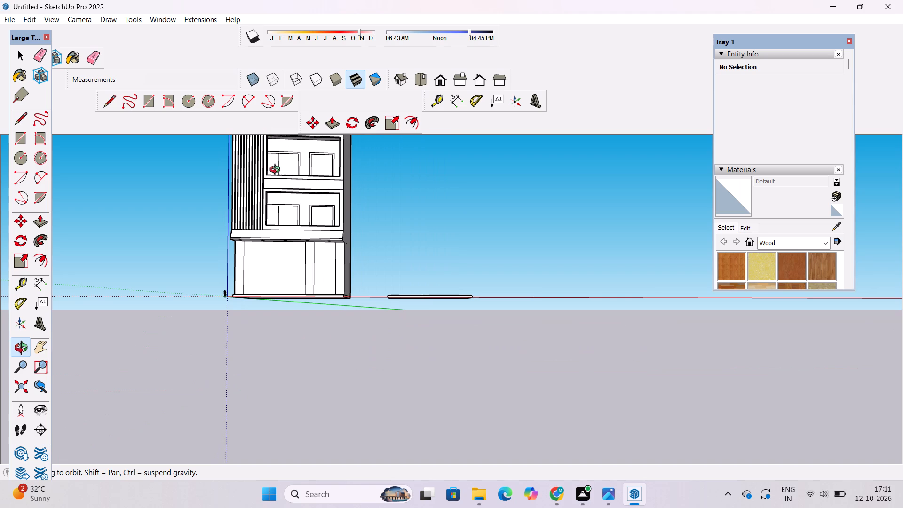
ctrl+scroll(287, 175, up, 6)
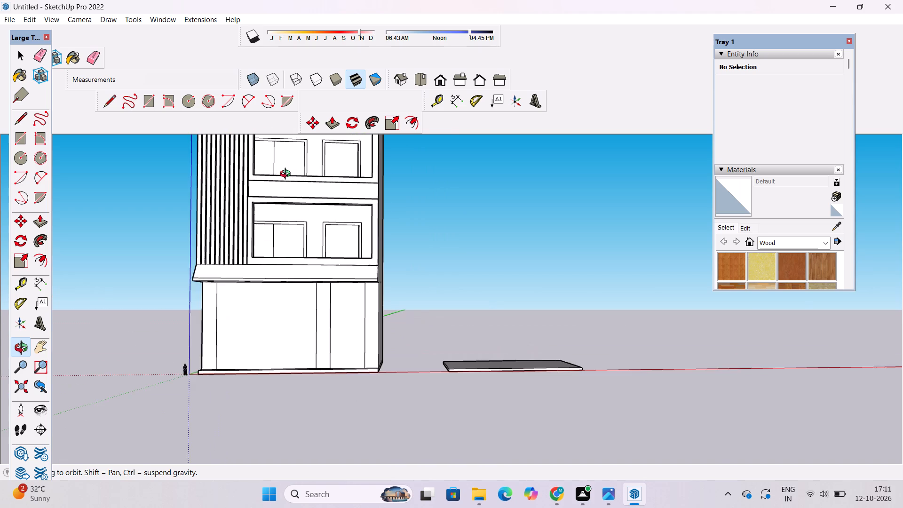
ctrl+scroll(287, 175, up, 6)
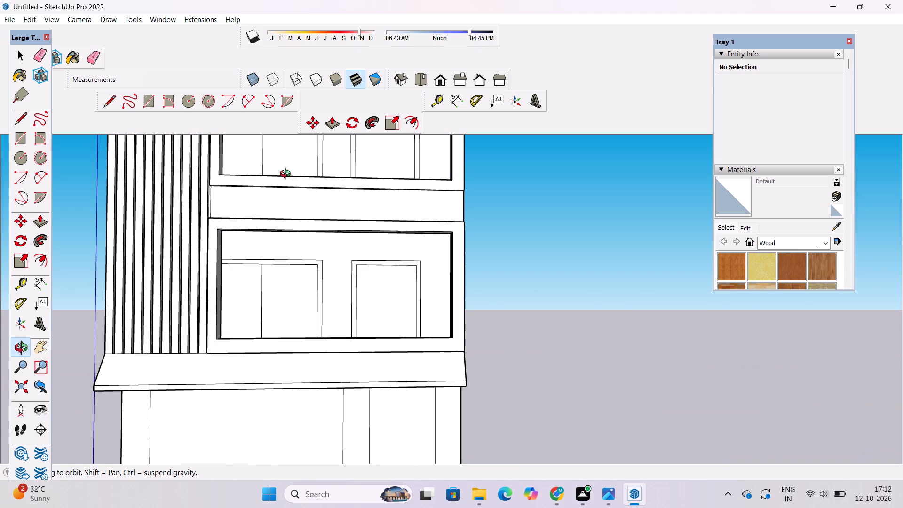
ctrl+scroll(287, 175, down, 7)
ctrl+scroll(287, 175, up, 8)
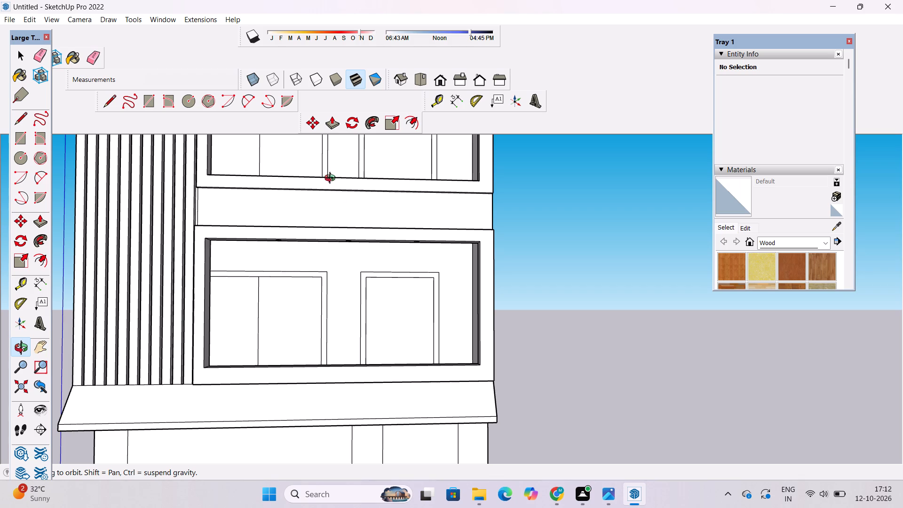
ctrl+scroll(317, 175, up, 12)
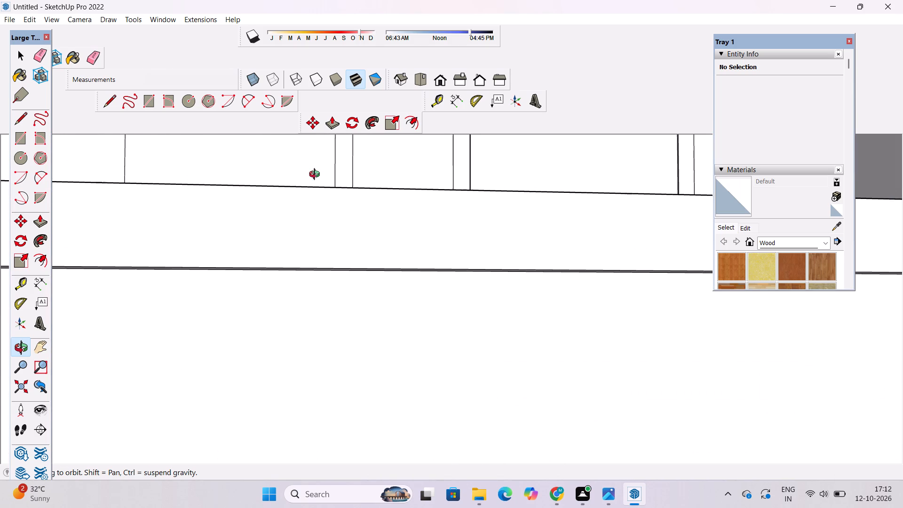
scroll(317, 175, left, 1)
ctrl+scroll(317, 175, down, 4)
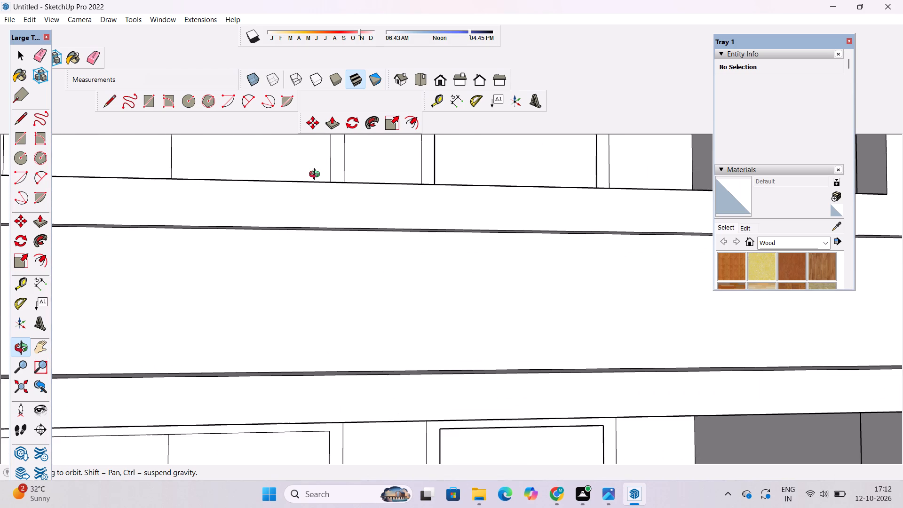
ctrl+scroll(317, 175, down, 2)
ctrl+scroll(317, 175, up, 6)
ctrl+scroll(317, 175, down, 4)
click(317, 175)
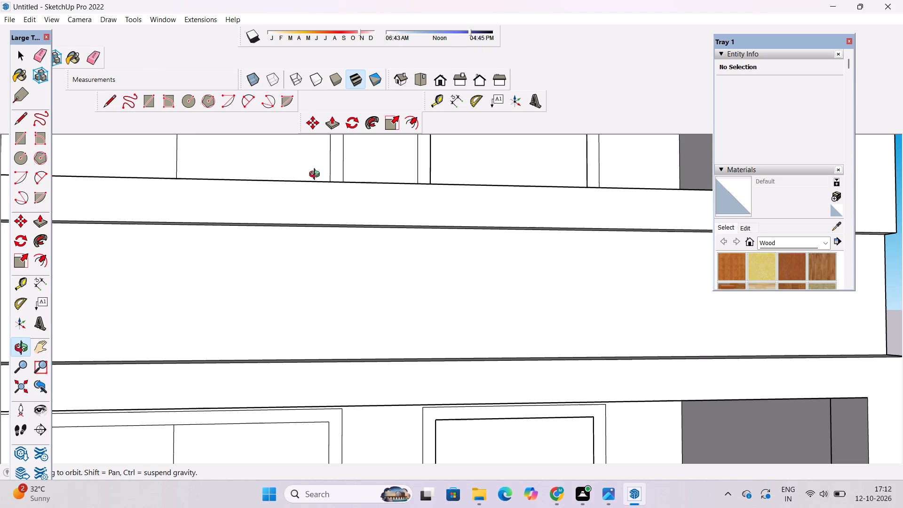
scroll(291, 383, down, 18)
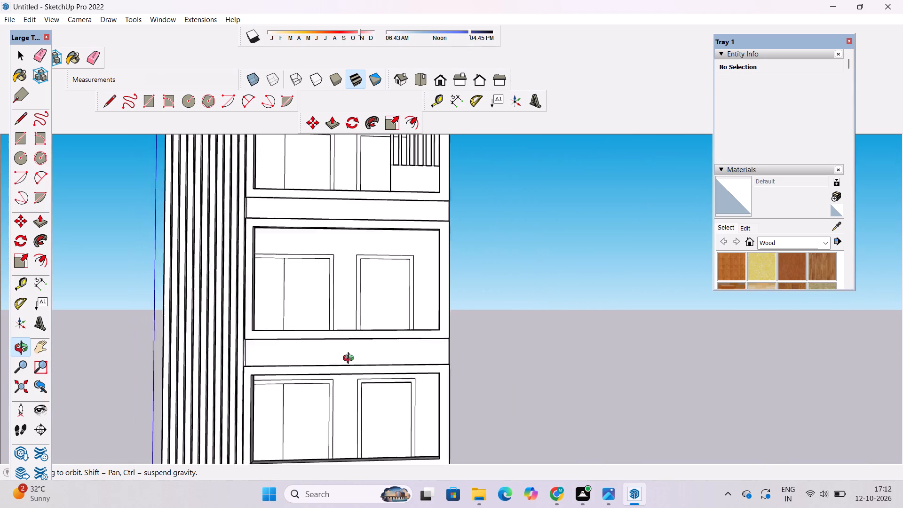
scroll(350, 359, down, 8)
shift+drag(355, 387, 369, 352)
drag(432, 341, 369, 369)
scroll(387, 294, up, 6)
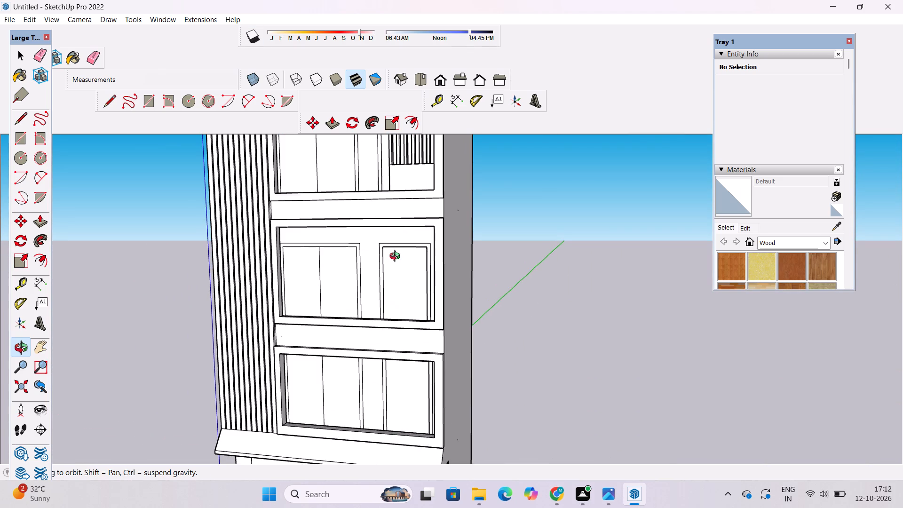
shift+drag(397, 257, 388, 324)
scroll(378, 312, down, 9)
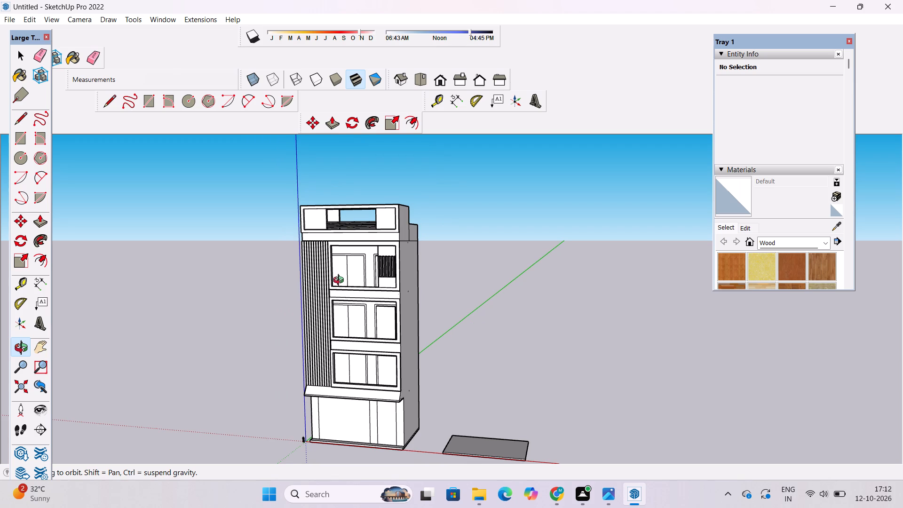
shift+drag(338, 349, 353, 291)
drag(315, 305, 334, 307)
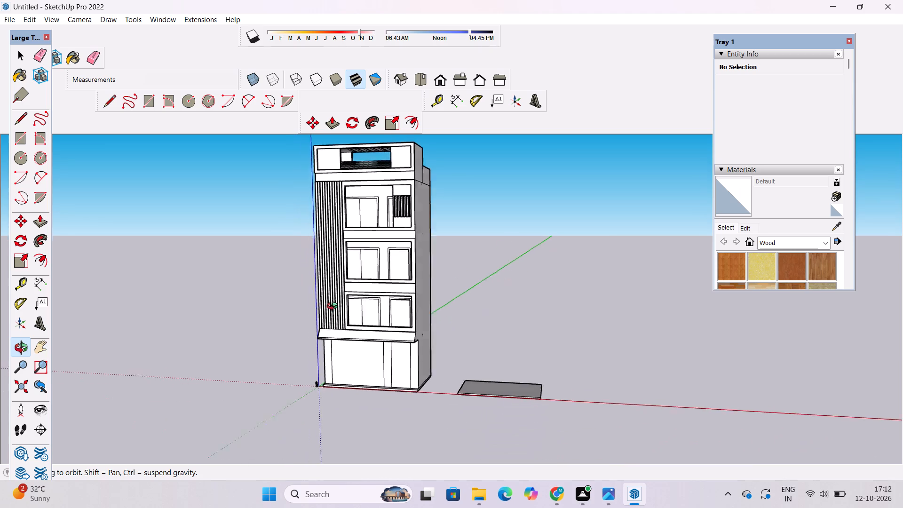
drag(334, 307, 656, 377)
Examine the slotted rooftop frame with its horizontal louvres, and the facade's slats and window openings down to the ground floor.
scroll(423, 168, up, 11)
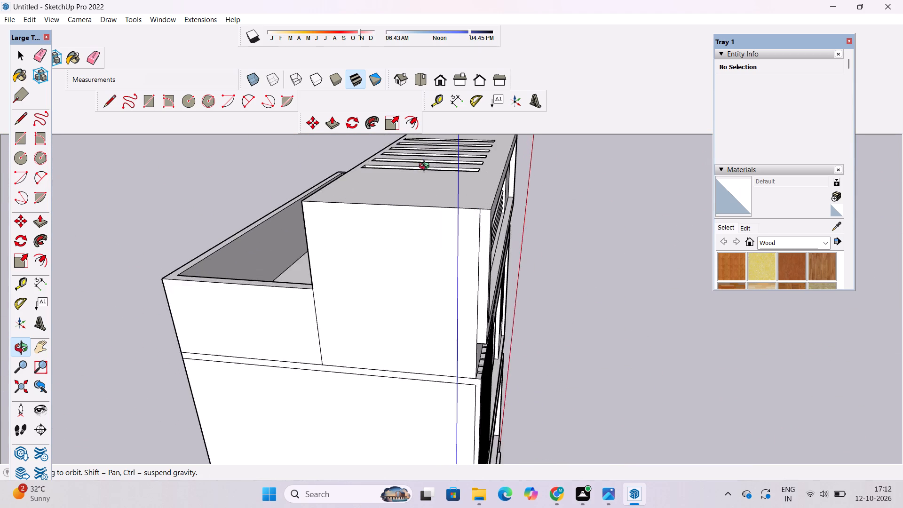
shift+drag(440, 174, 441, 243)
drag(442, 250, 187, 330)
drag(371, 341, 360, 300)
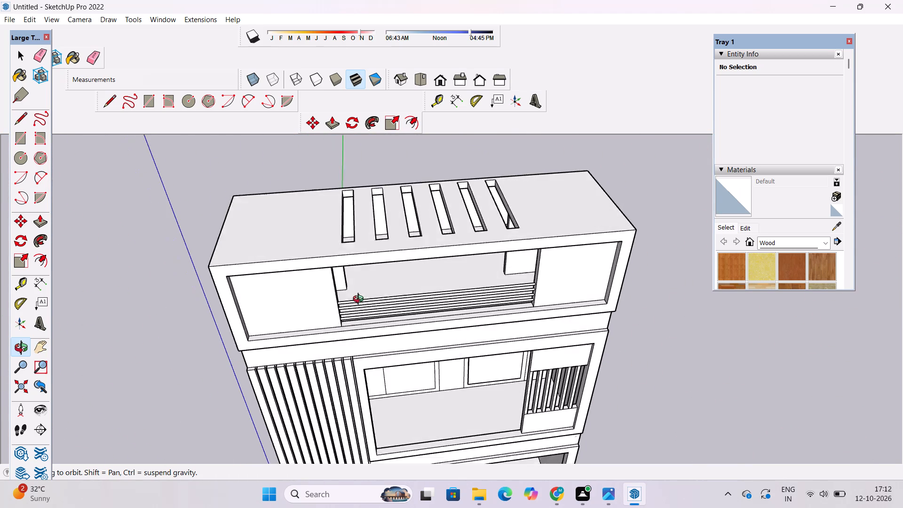
drag(360, 300, 360, 299)
scroll(390, 309, up, 2)
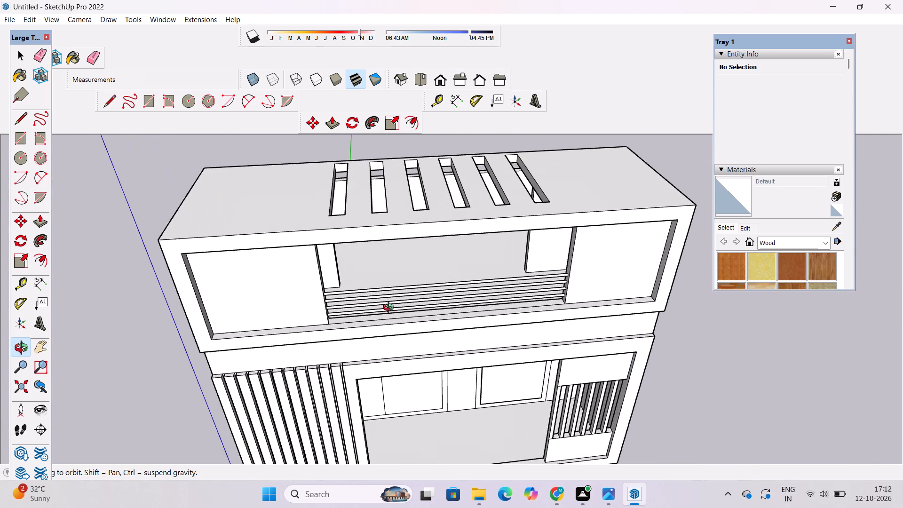
scroll(395, 322, down, 1)
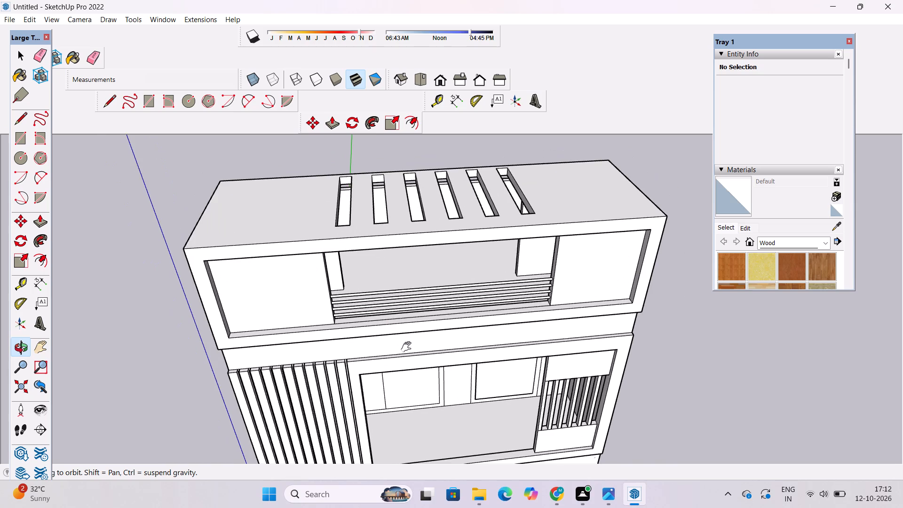
shift+drag(408, 347, 382, 254)
drag(416, 279, 417, 194)
shift+drag(458, 235, 443, 236)
scroll(436, 228, down, 6)
shift+drag(432, 349, 424, 302)
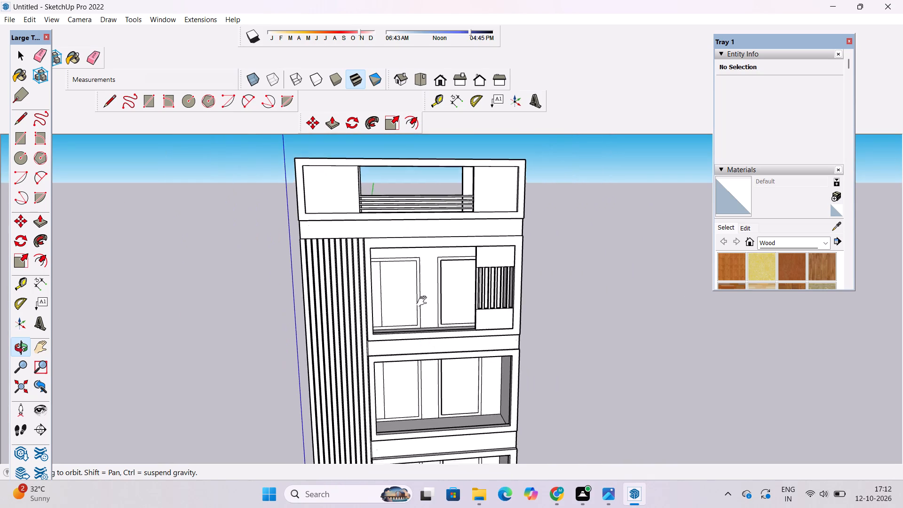
shift+drag(424, 302, 420, 276)
drag(428, 429, 419, 332)
drag(407, 426, 400, 373)
shift+drag(388, 421, 393, 378)
drag(390, 408, 388, 418)
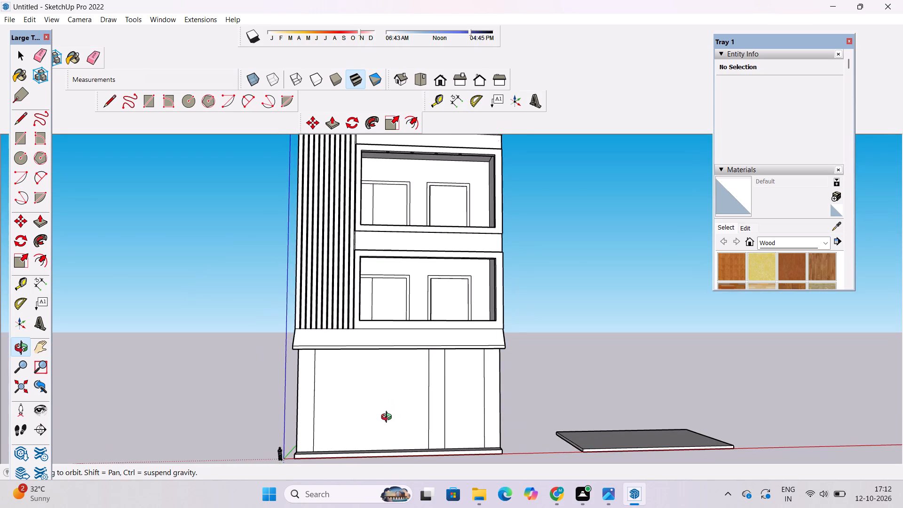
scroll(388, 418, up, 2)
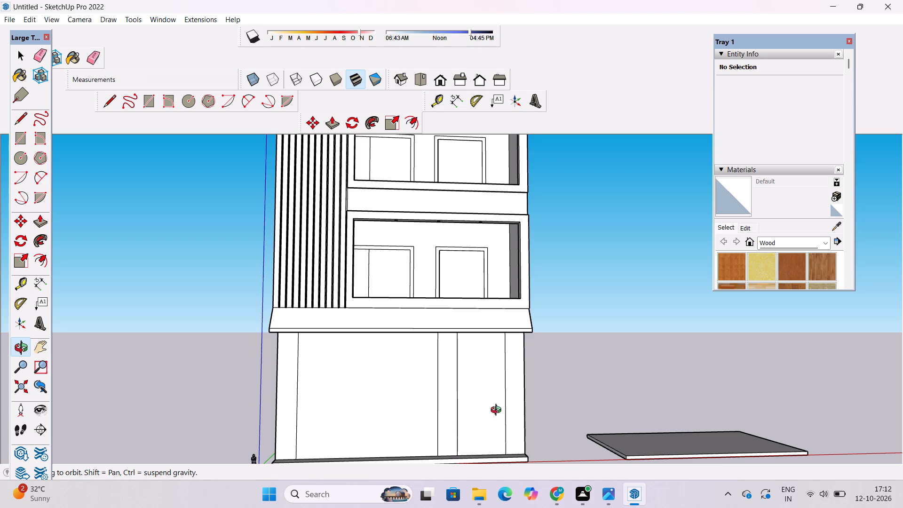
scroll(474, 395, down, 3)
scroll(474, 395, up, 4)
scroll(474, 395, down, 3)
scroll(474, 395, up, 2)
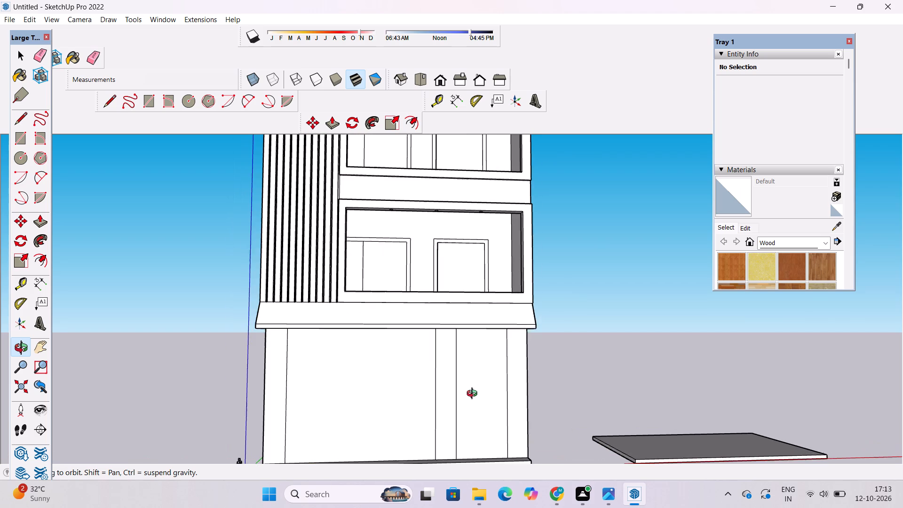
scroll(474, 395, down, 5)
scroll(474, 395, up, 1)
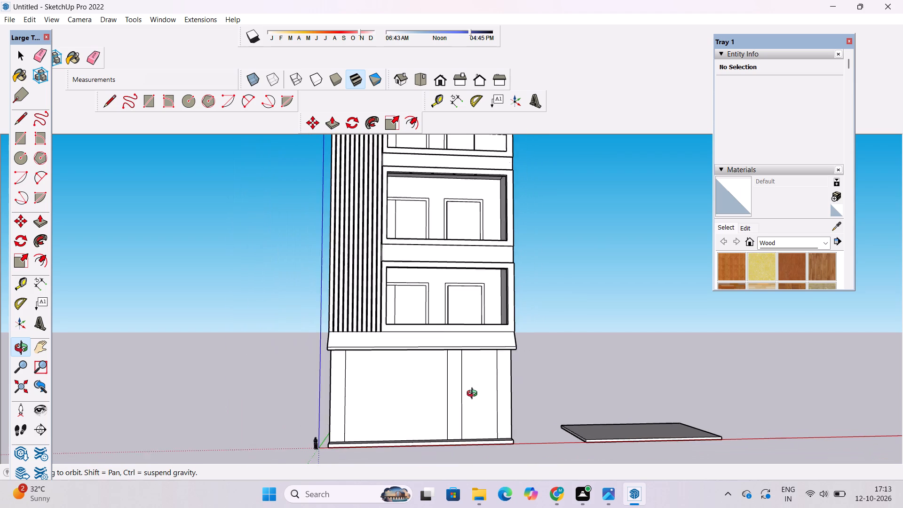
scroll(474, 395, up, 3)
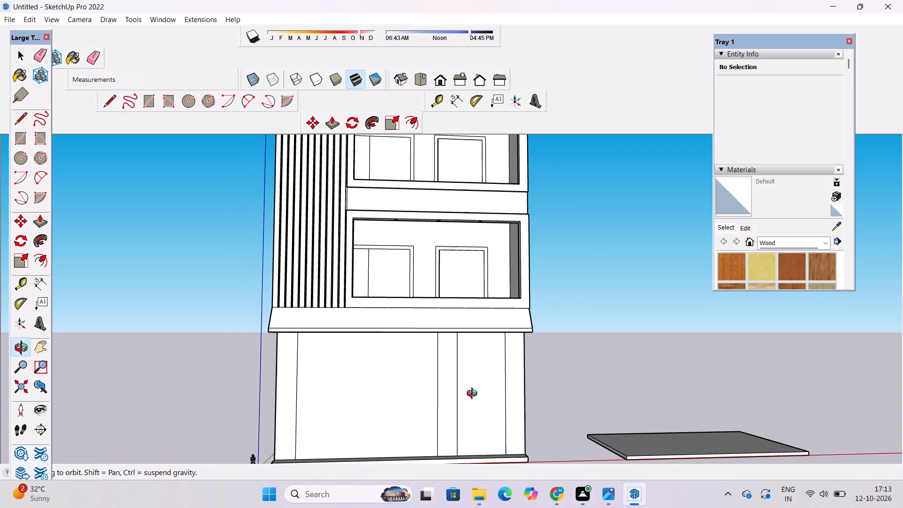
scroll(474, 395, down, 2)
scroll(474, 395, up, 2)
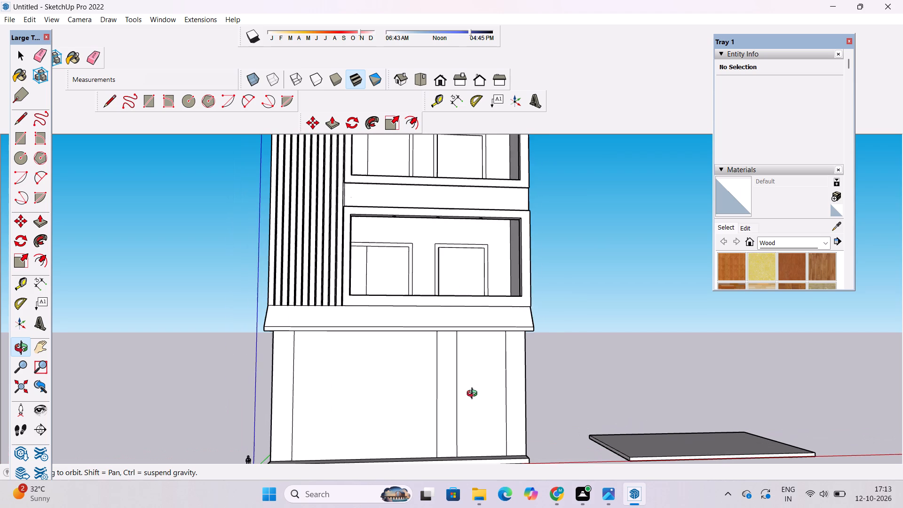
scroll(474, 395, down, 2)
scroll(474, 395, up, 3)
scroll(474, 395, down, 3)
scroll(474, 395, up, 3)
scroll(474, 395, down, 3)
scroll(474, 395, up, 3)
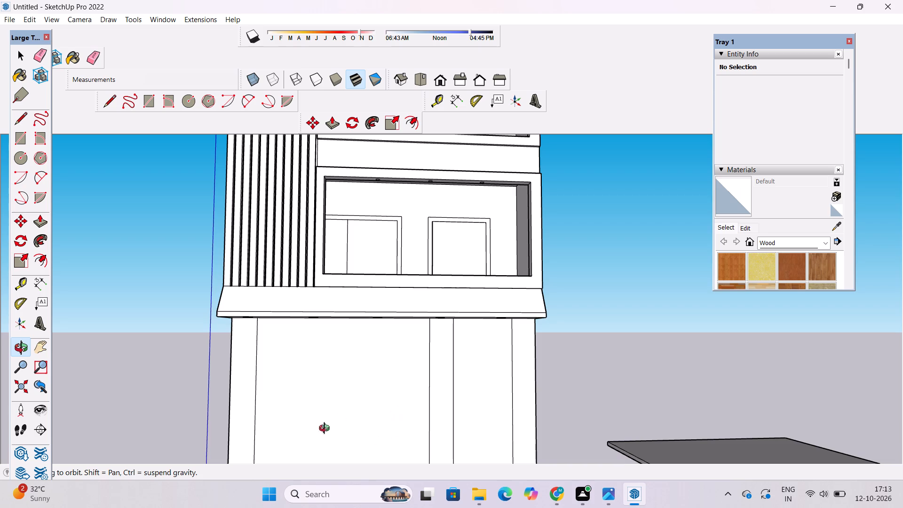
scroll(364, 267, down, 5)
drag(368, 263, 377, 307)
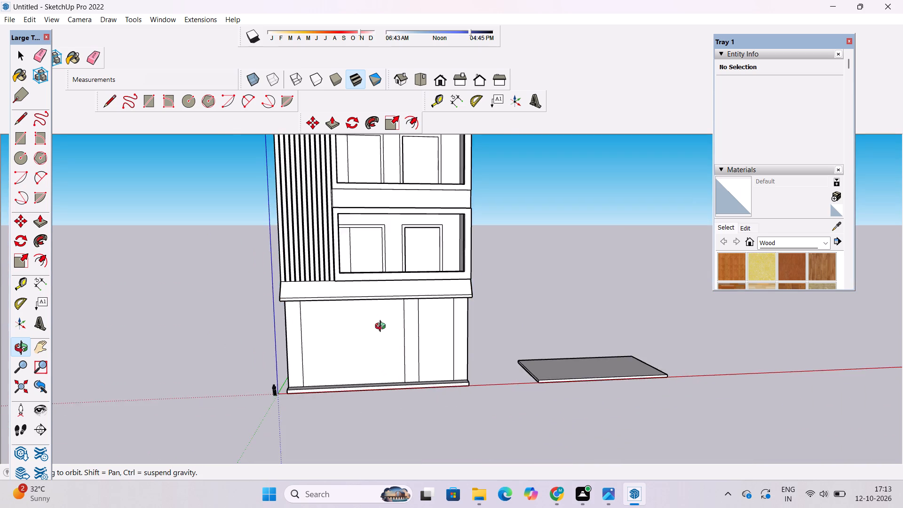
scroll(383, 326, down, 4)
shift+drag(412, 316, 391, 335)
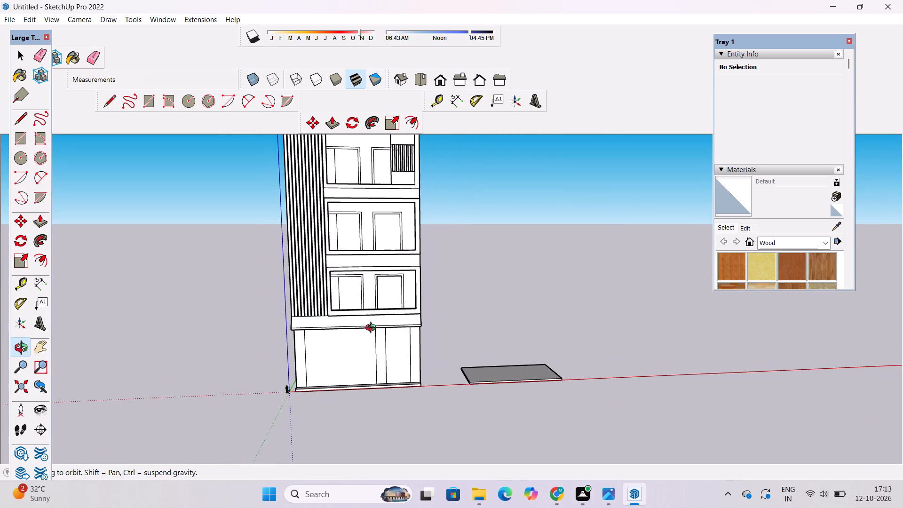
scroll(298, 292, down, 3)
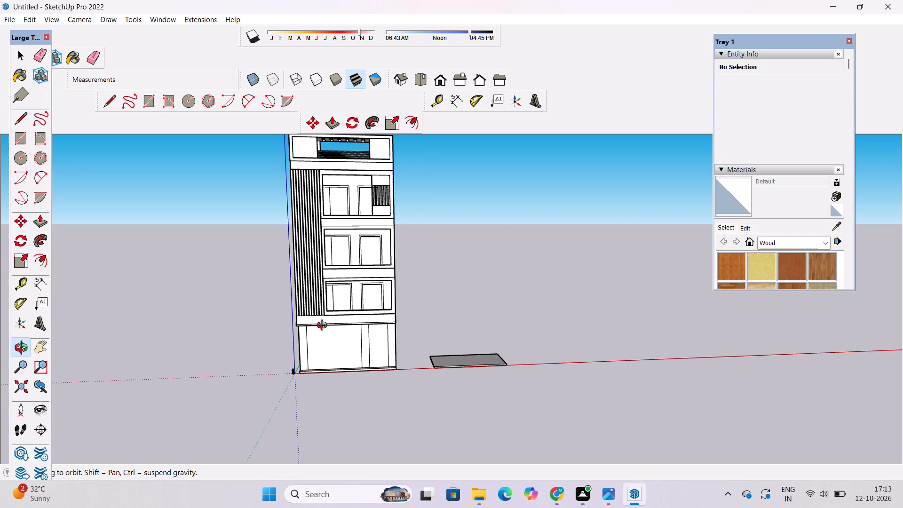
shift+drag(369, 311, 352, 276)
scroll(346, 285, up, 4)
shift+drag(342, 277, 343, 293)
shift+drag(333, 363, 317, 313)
Place a horizontal guide 8' below the top edge of the ground-floor wall, where it meets the canopy's underside.
scroll(278, 301, up, 2)
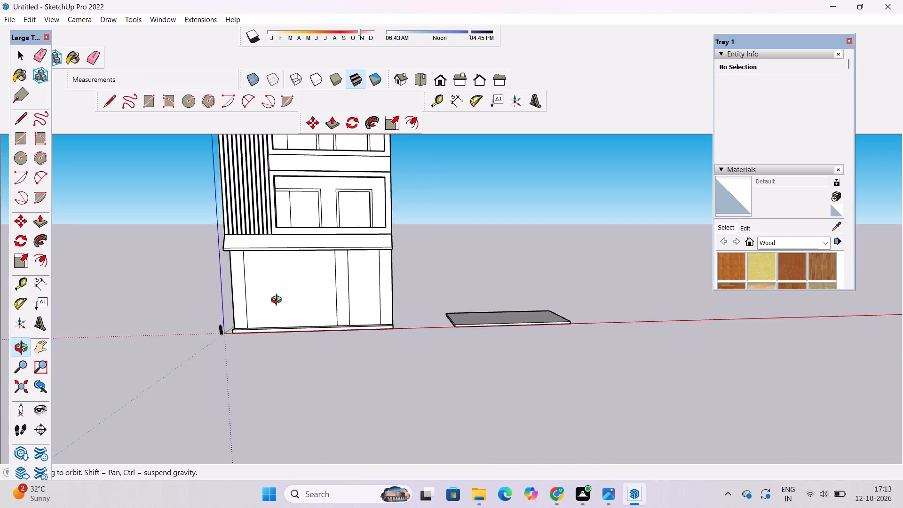
scroll(278, 301, up, 5)
drag(278, 302, 279, 290)
scroll(280, 289, up, 7)
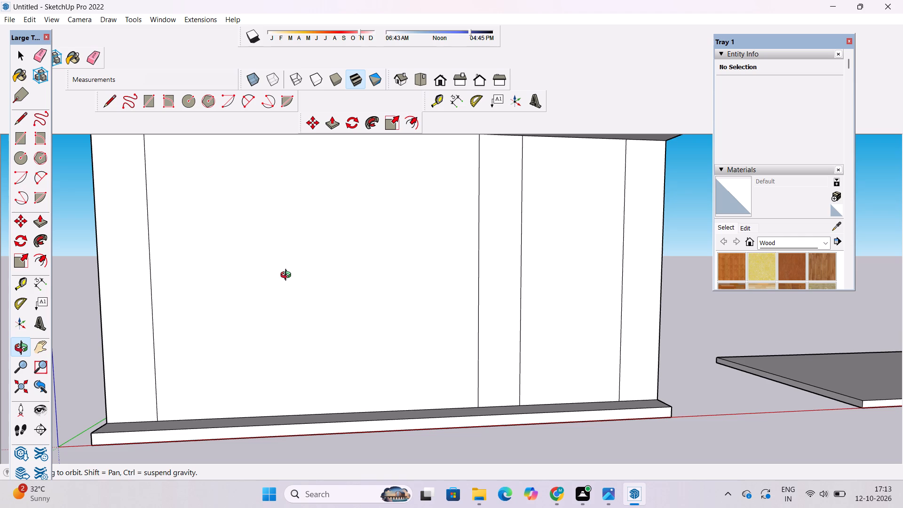
drag(286, 282, 286, 292)
shift+drag(285, 317, 278, 340)
scroll(278, 332, down, 3)
drag(311, 348, 294, 319)
drag(293, 321, 295, 312)
click(296, 312)
key(t)
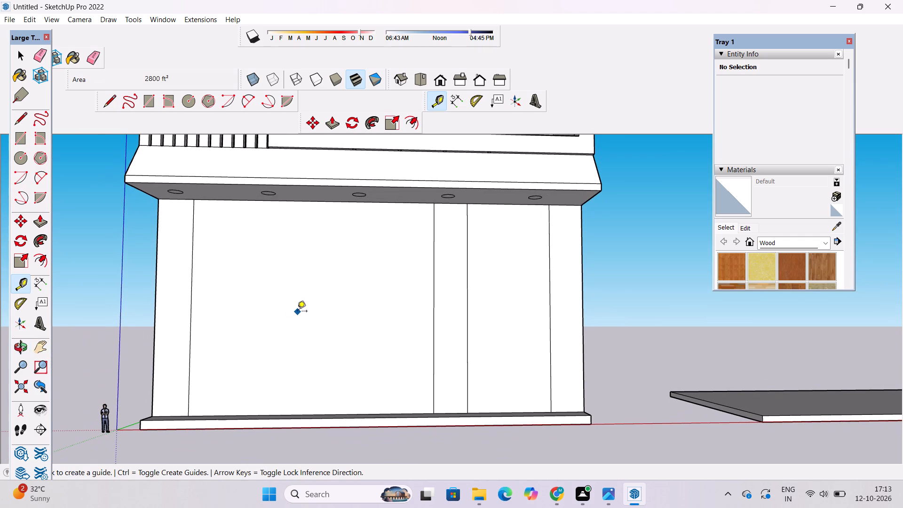
scroll(298, 313, up, 3)
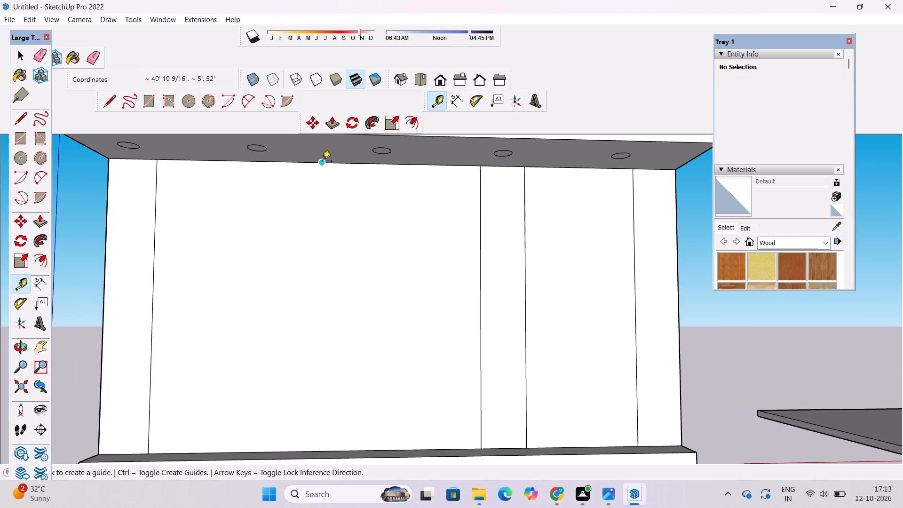
click(319, 163)
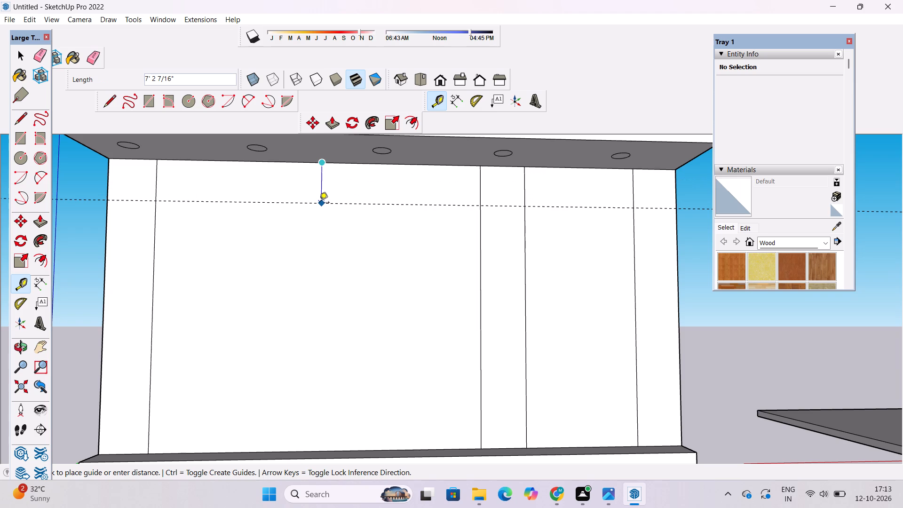
text(8')
key(Return)
Place two vertical guides on the widest ground-floor bay, each 5' inward from one of its side edges.
scroll(316, 203, down, 1)
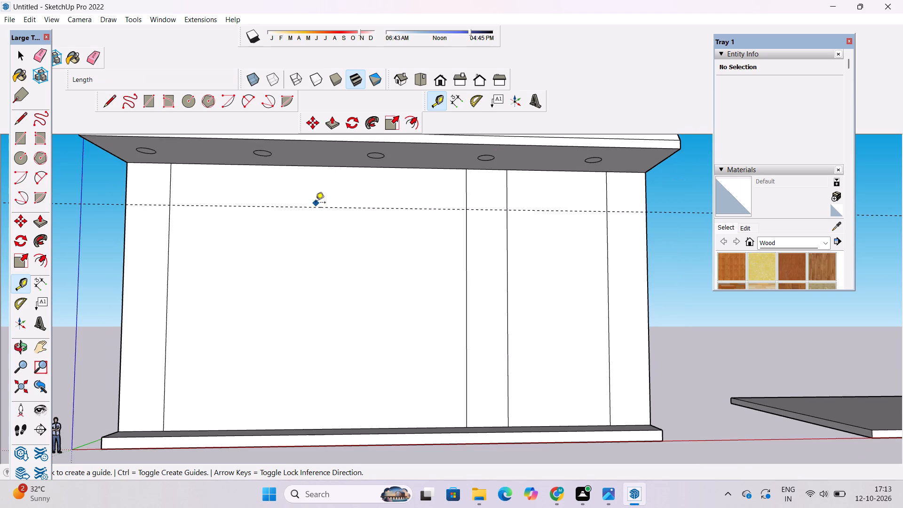
scroll(316, 203, down, 1)
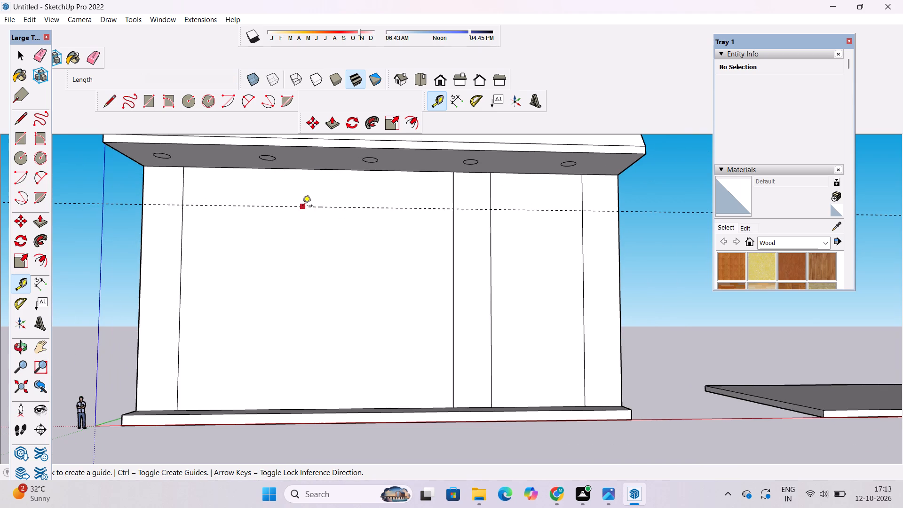
scroll(302, 206, down, 3)
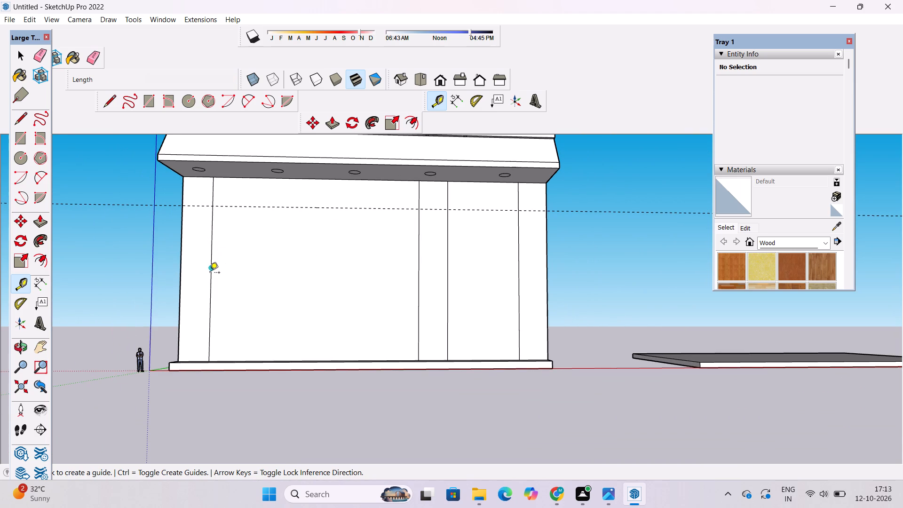
click(210, 269)
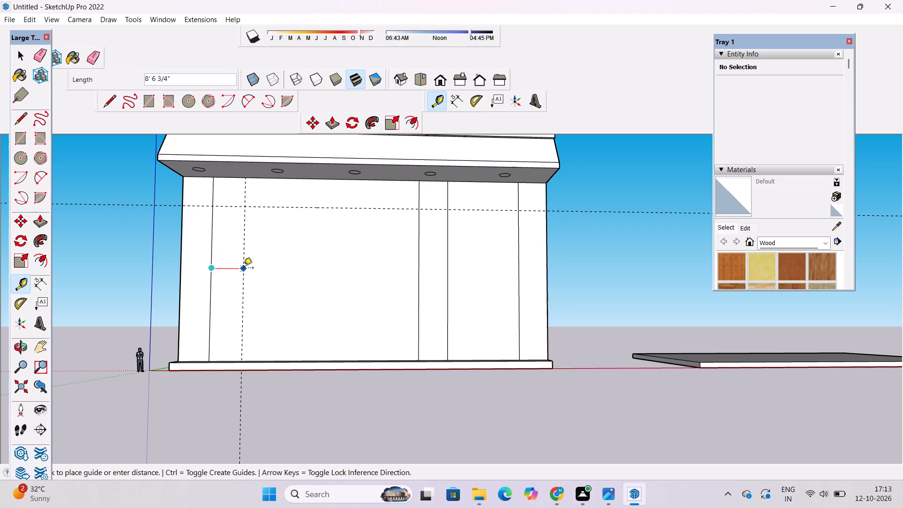
text(5')
key(Return)
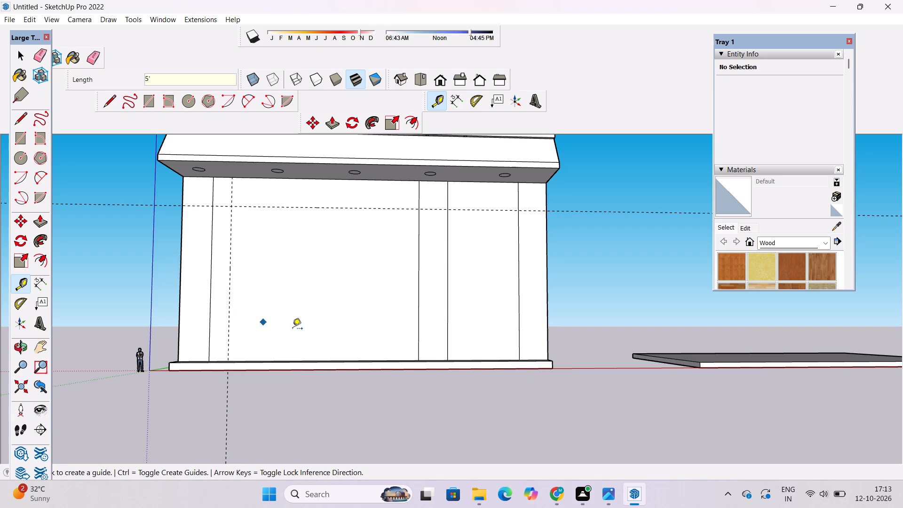
click(419, 270)
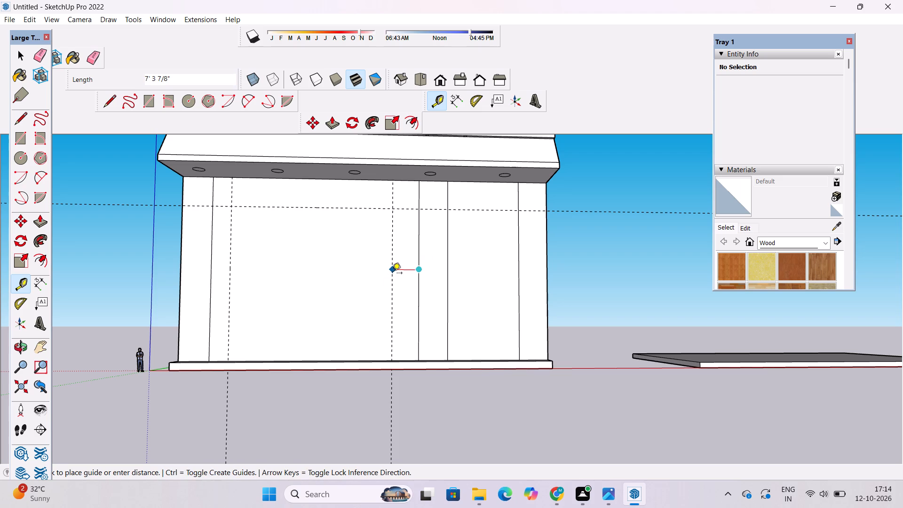
key(5)
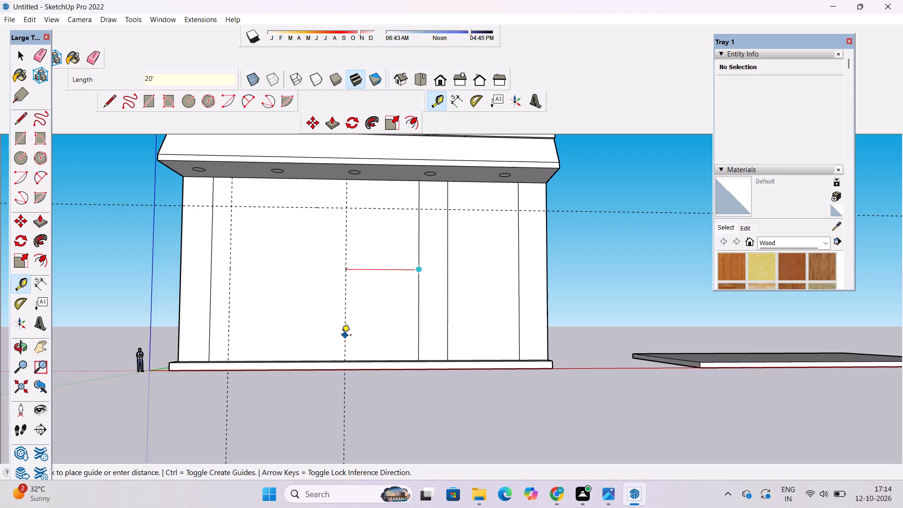
text(5')
key(Return)
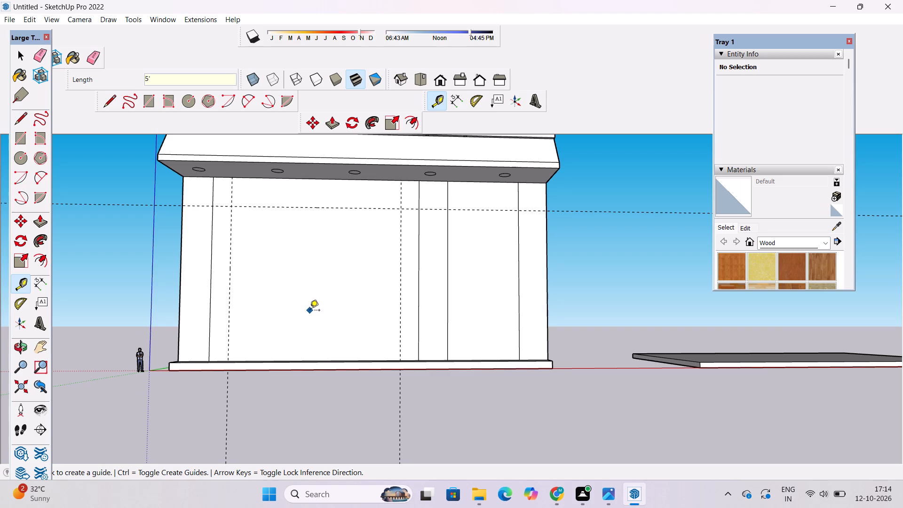
Draw a 46' by 42' rectangle on the widest bay, from the wall's base up to the horizontal guide, between the two vertical guides.
click(145, 101)
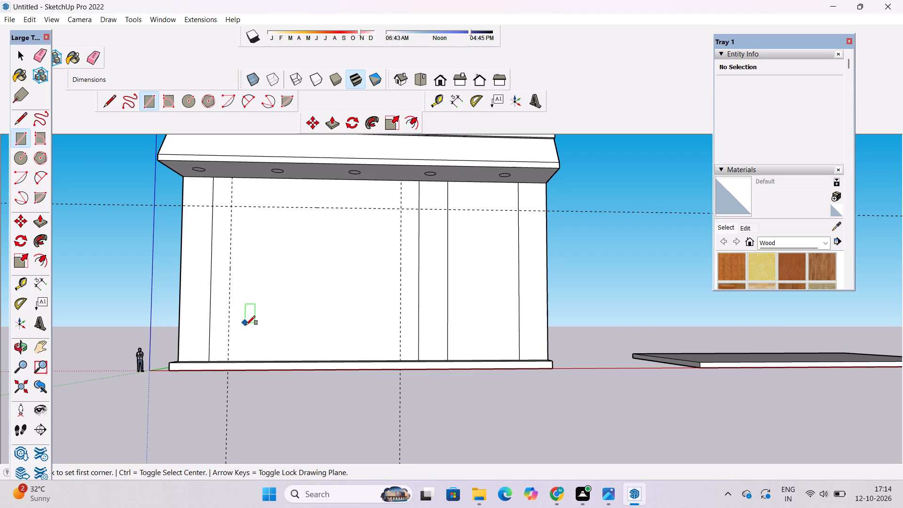
scroll(244, 343, up, 14)
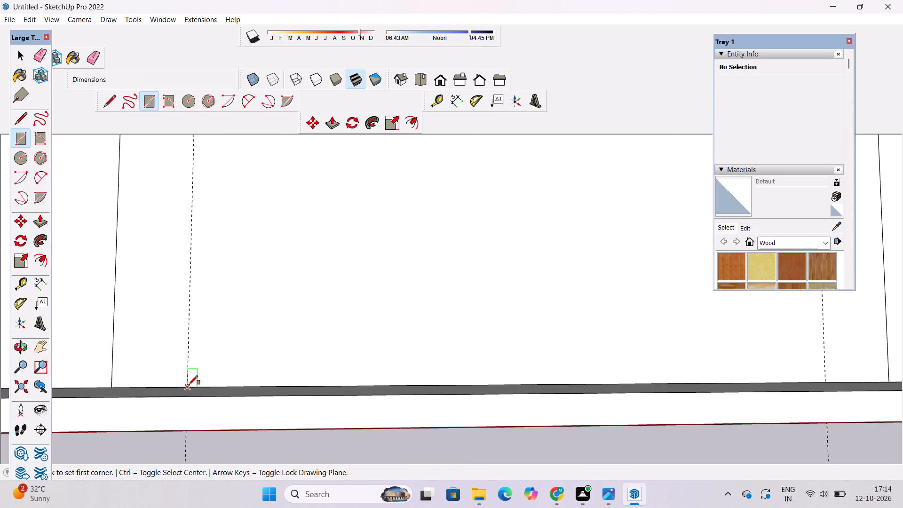
click(189, 386)
scroll(189, 386, down, 8)
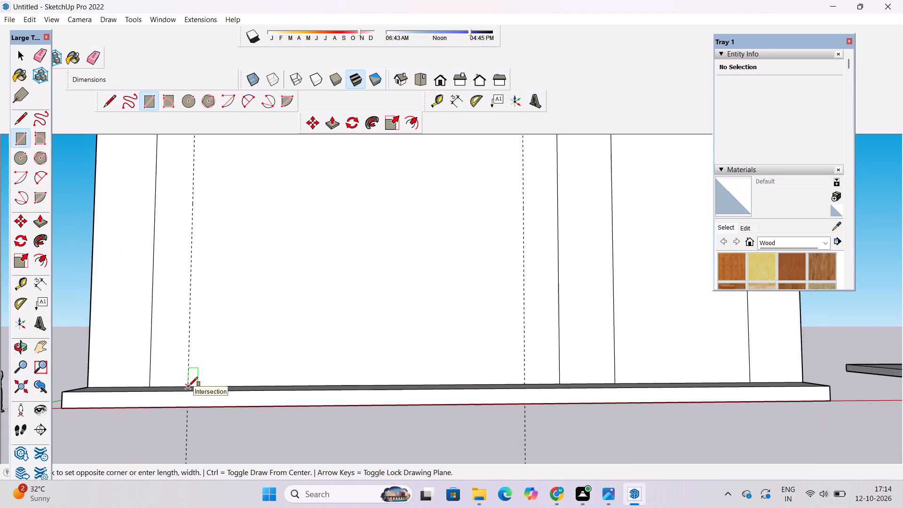
scroll(189, 386, down, 6)
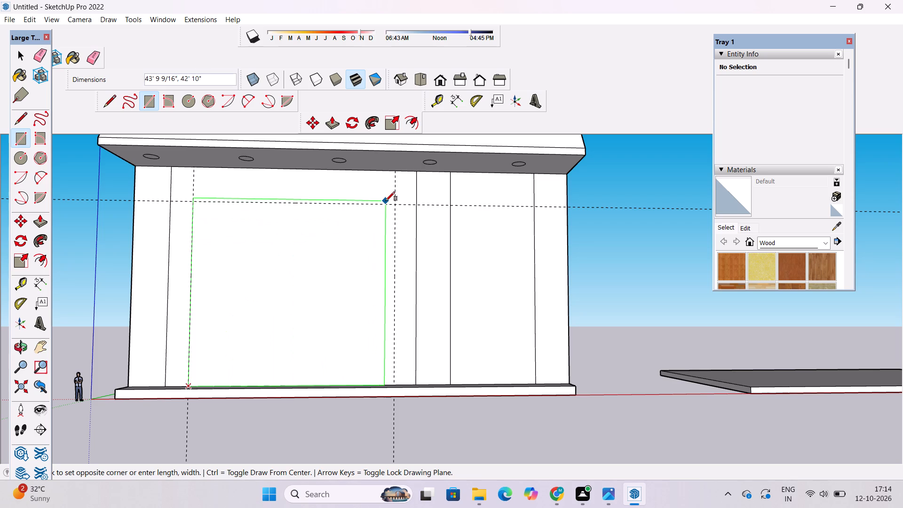
click(396, 206)
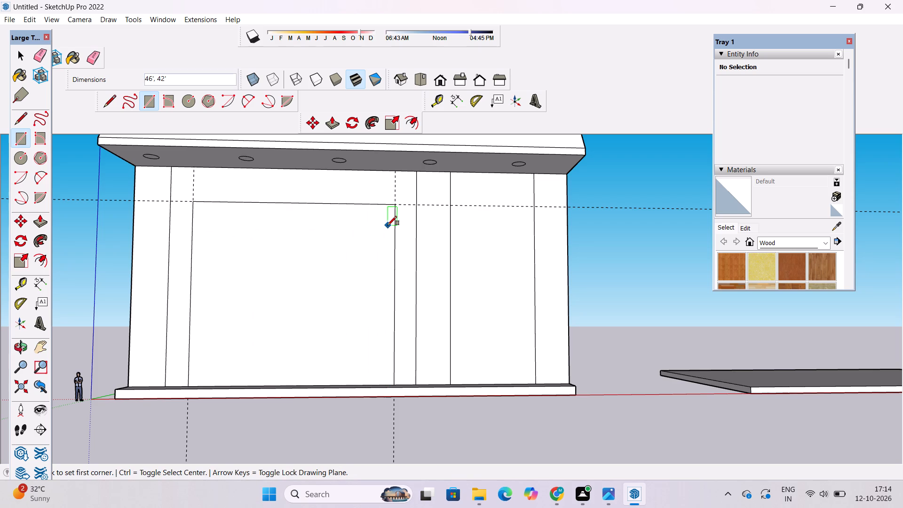
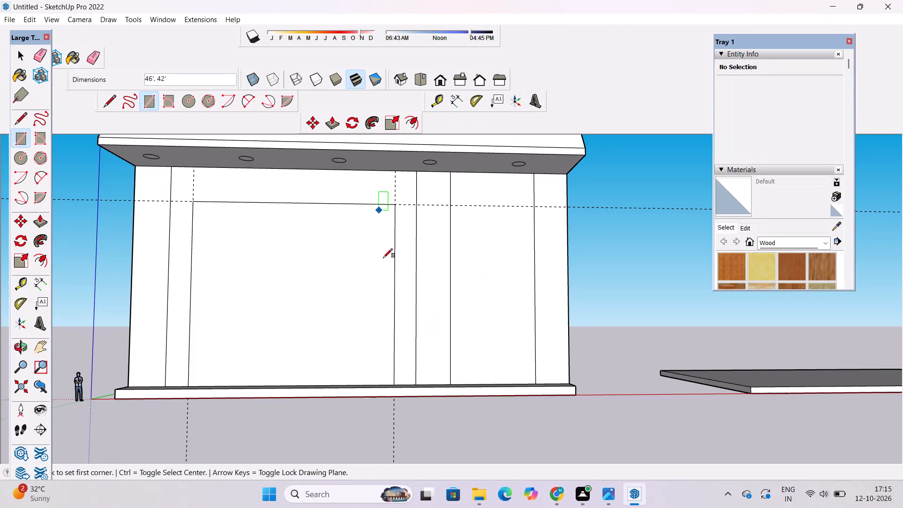
Examine the ground-floor front wall's vertical divisions, large opening outline and construction guides from near and far.
scroll(462, 290, down, 1)
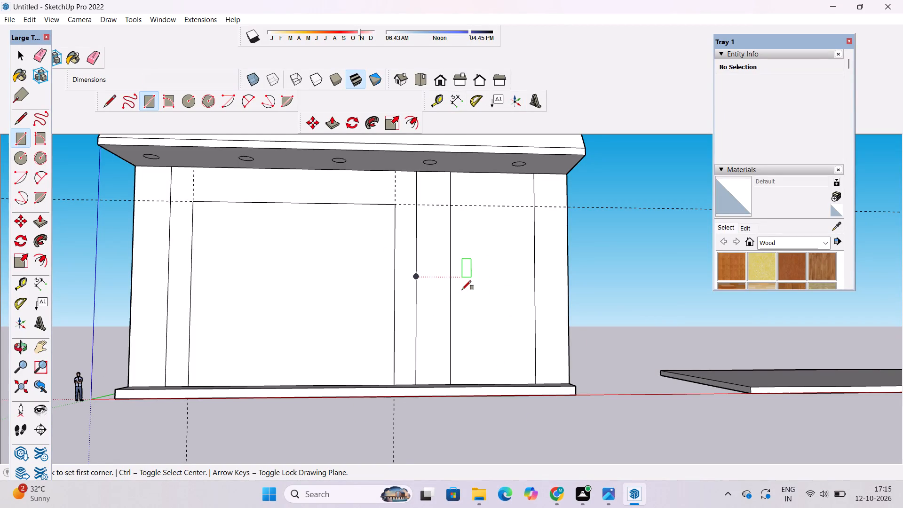
scroll(462, 290, down, 2)
scroll(461, 290, up, 7)
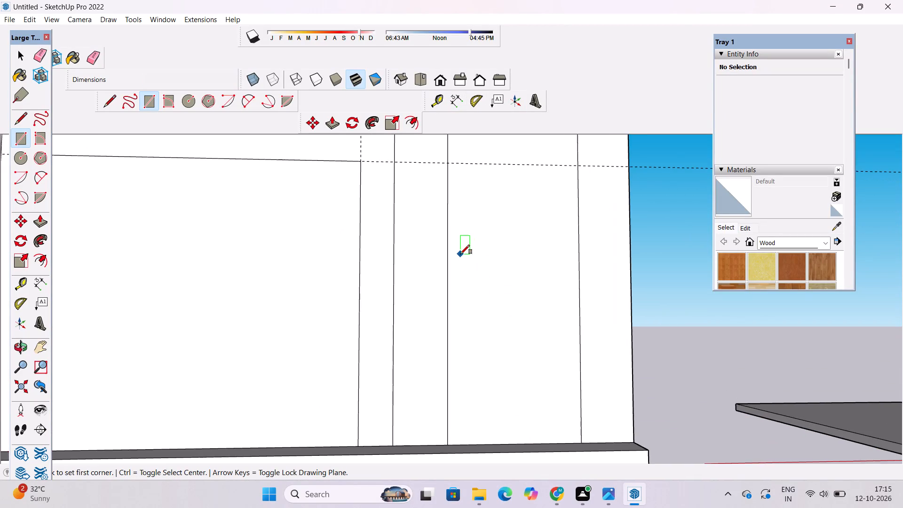
scroll(460, 254, down, 6)
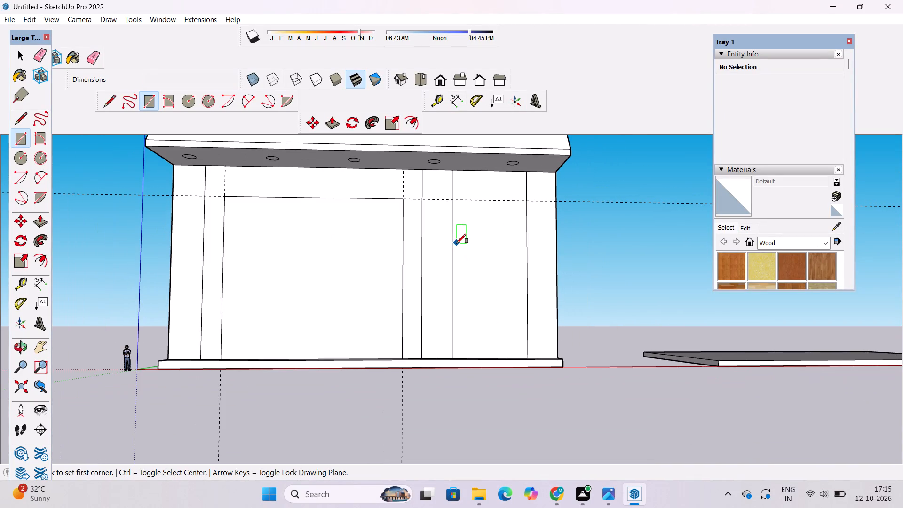
scroll(457, 243, up, 3)
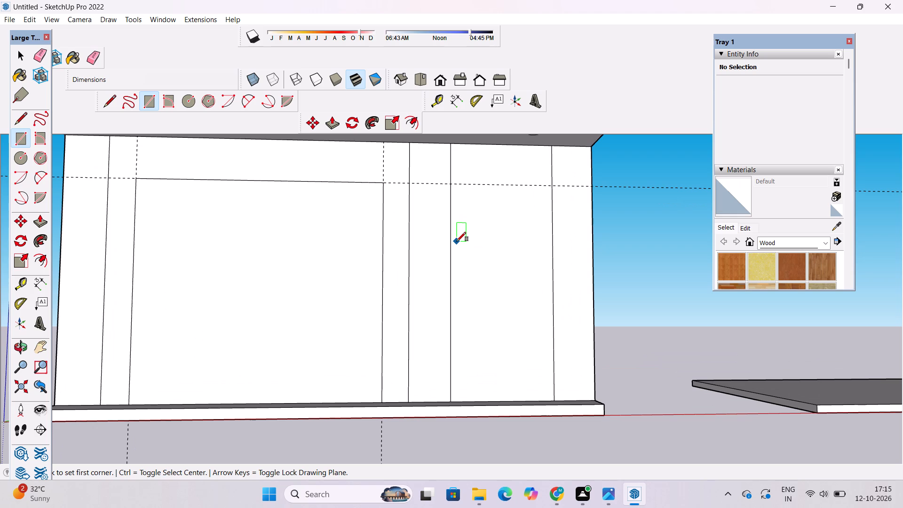
scroll(456, 240, down, 4)
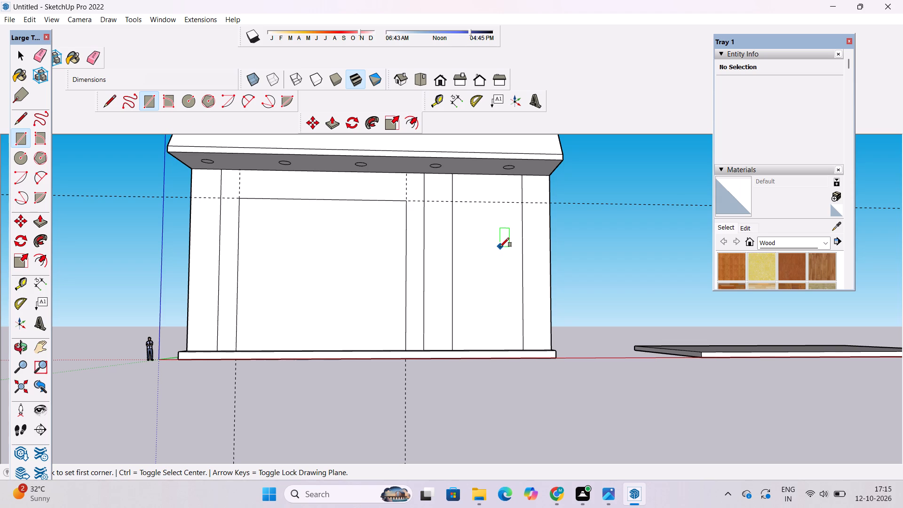
scroll(497, 246, down, 3)
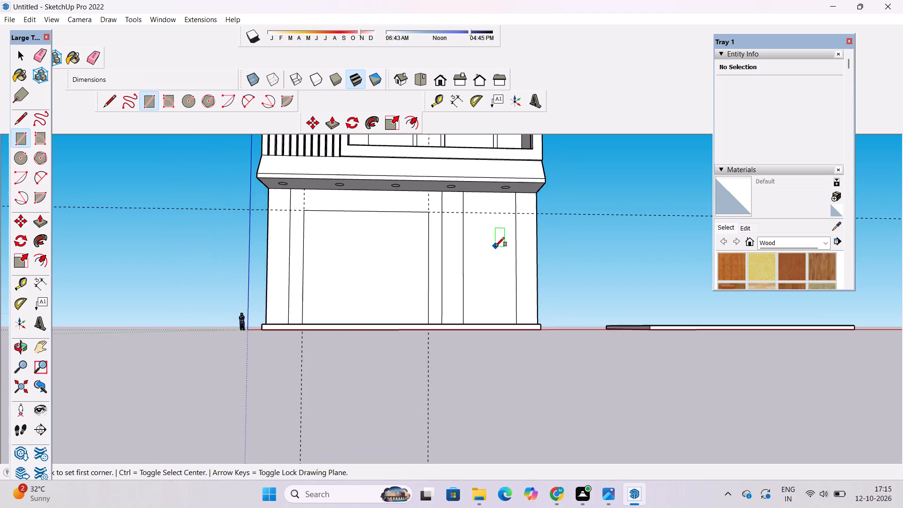
scroll(495, 246, down, 3)
scroll(496, 251, up, 2)
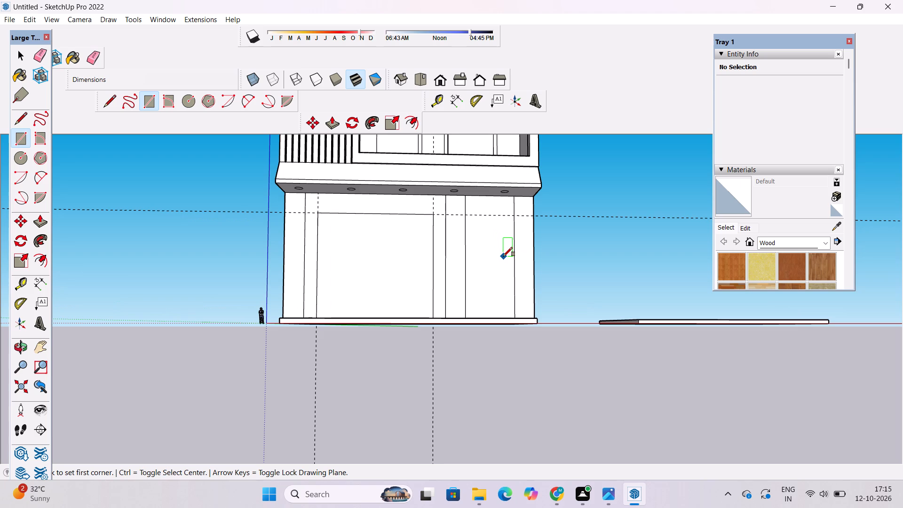
scroll(503, 256, down, 1)
scroll(503, 256, up, 3)
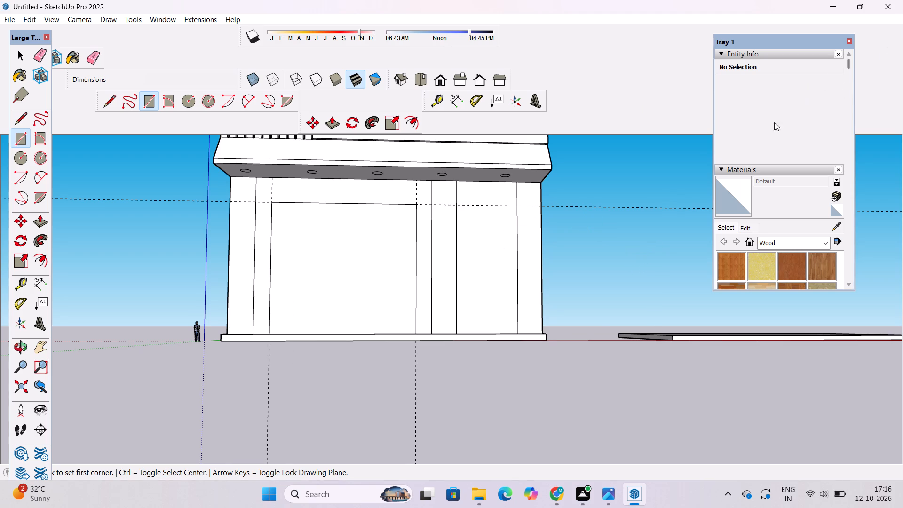
key(o)
scroll(468, 234, down, 2)
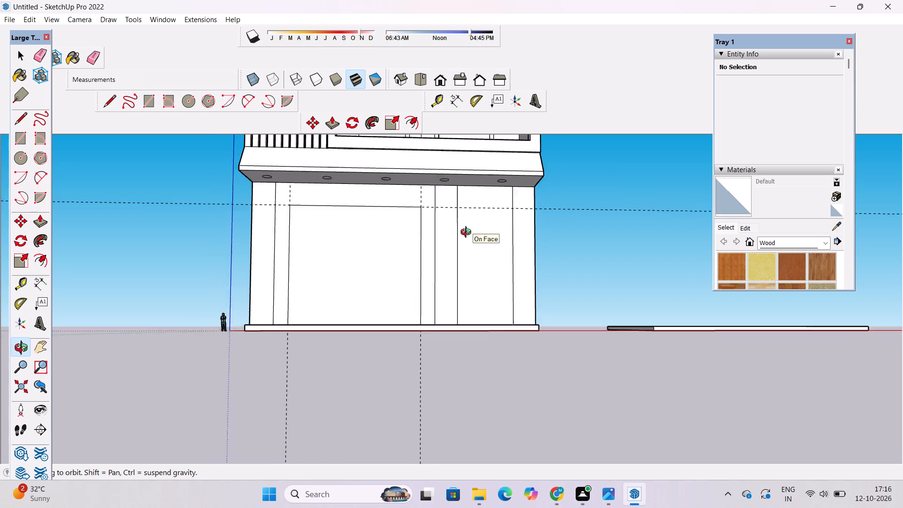
scroll(468, 233, down, 1)
drag(473, 230, 512, 332)
scroll(434, 221, up, 3)
drag(545, 327, 480, 232)
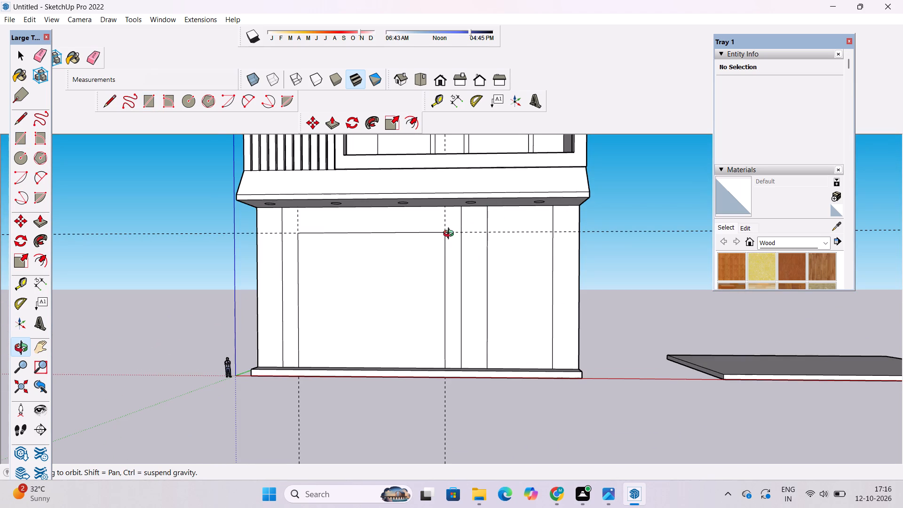
scroll(414, 288, down, 1)
shift+drag(412, 289, 432, 320)
shift+drag(526, 400, 480, 349)
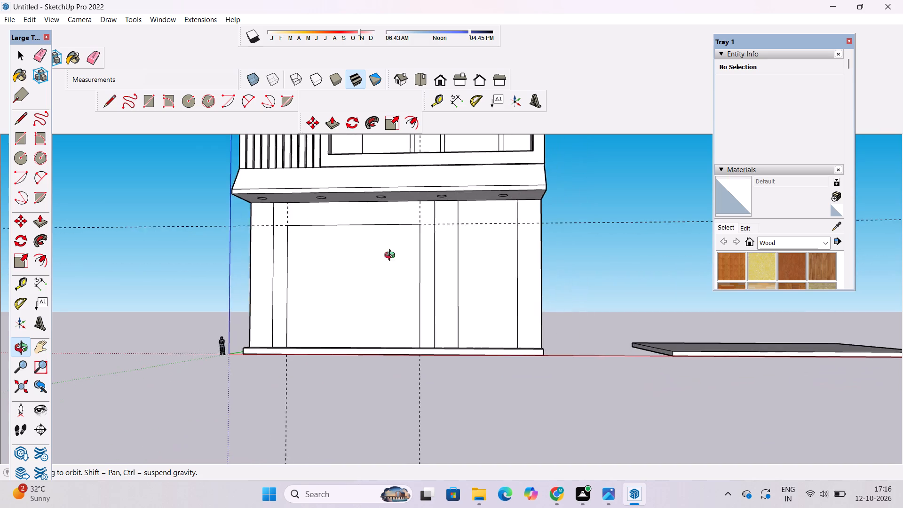
Draw lines along the horizontal guide extending the large opening's top edge to the adjacent verticals on both sides, 5' on the right.
scroll(382, 222, up, 5)
shift+drag(388, 242, 391, 254)
click(107, 101)
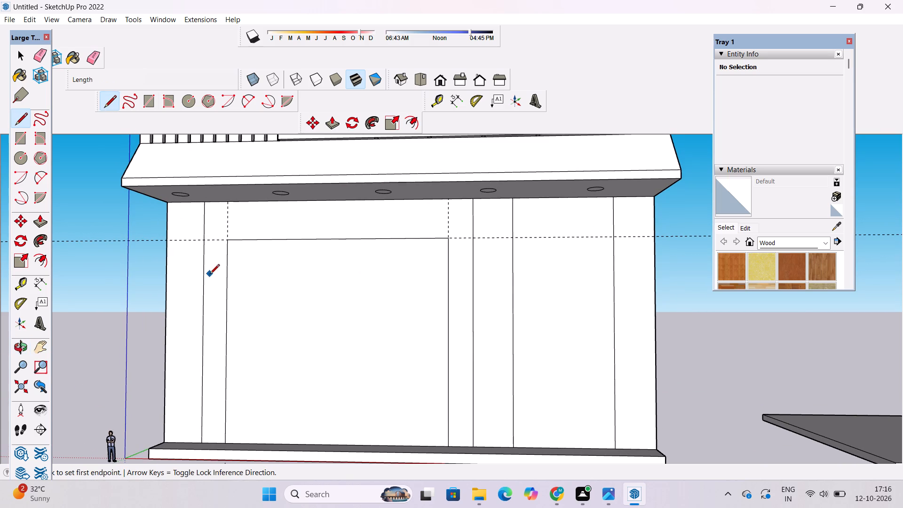
scroll(206, 258, up, 4)
click(206, 232)
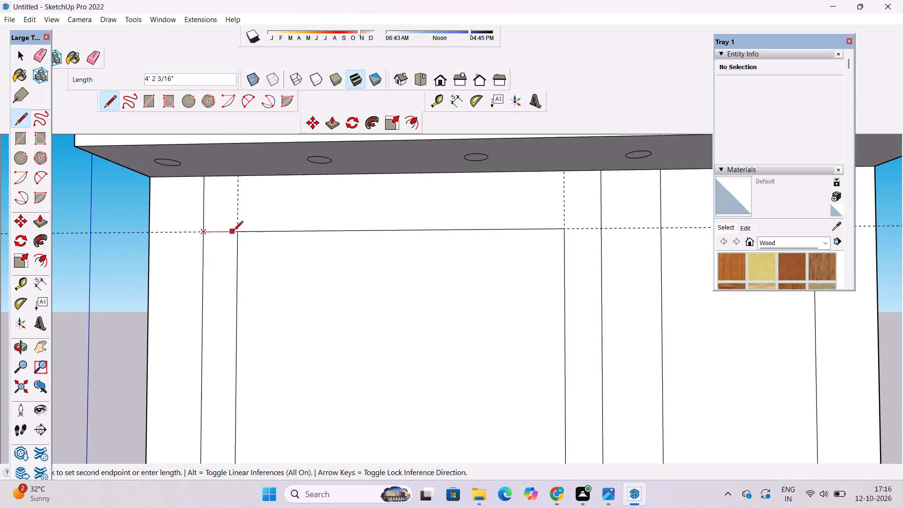
click(239, 232)
scroll(184, 221, down, 5)
scroll(452, 236, up, 6)
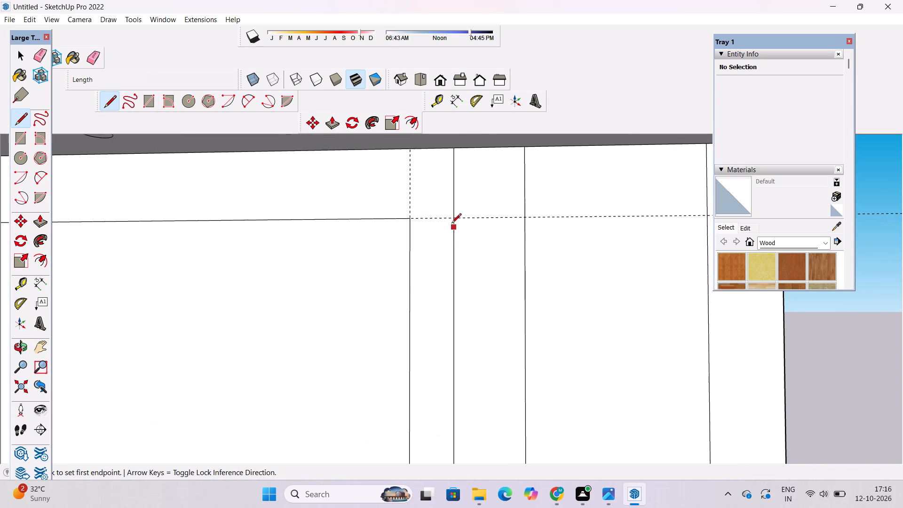
click(452, 222)
click(412, 220)
key(space)
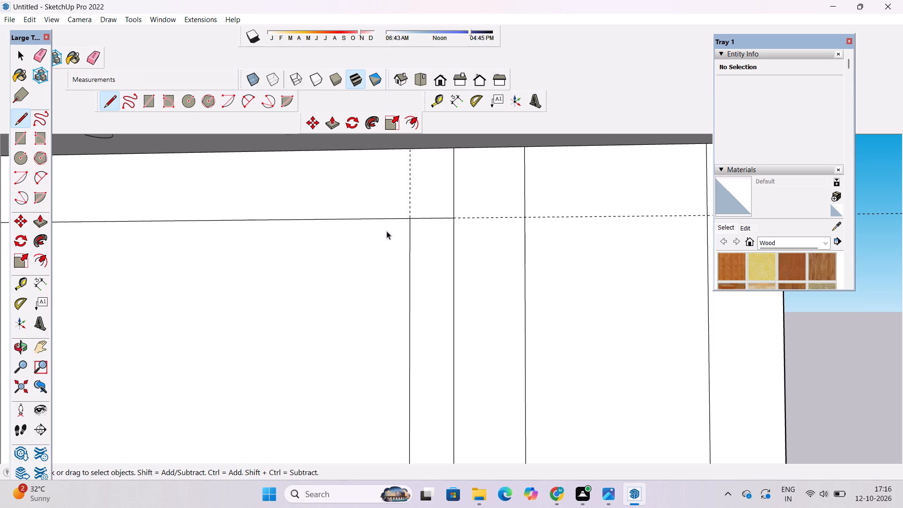
Draw a 20' horizontal line along the guide between the two vertical lines of the front wall's right-hand bay.
key(o)
scroll(396, 228, down, 5)
click(417, 250)
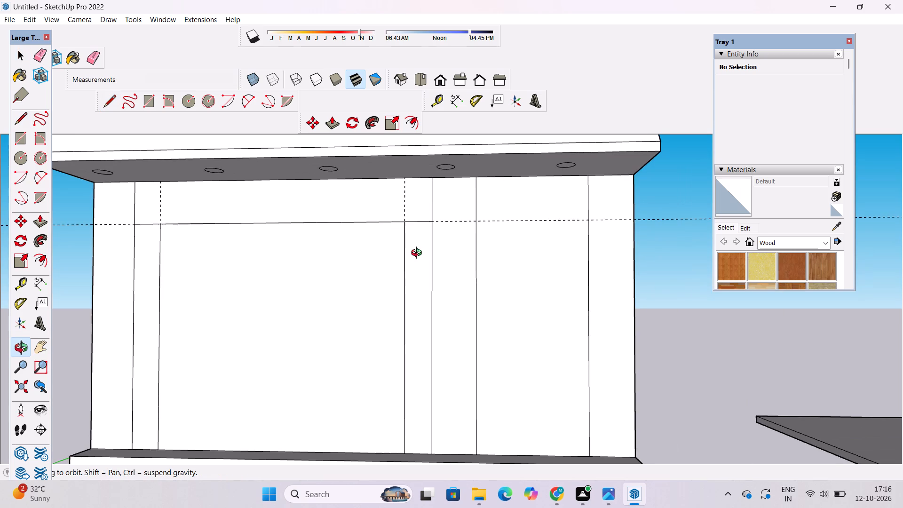
scroll(447, 267, down, 1)
scroll(322, 249, down, 5)
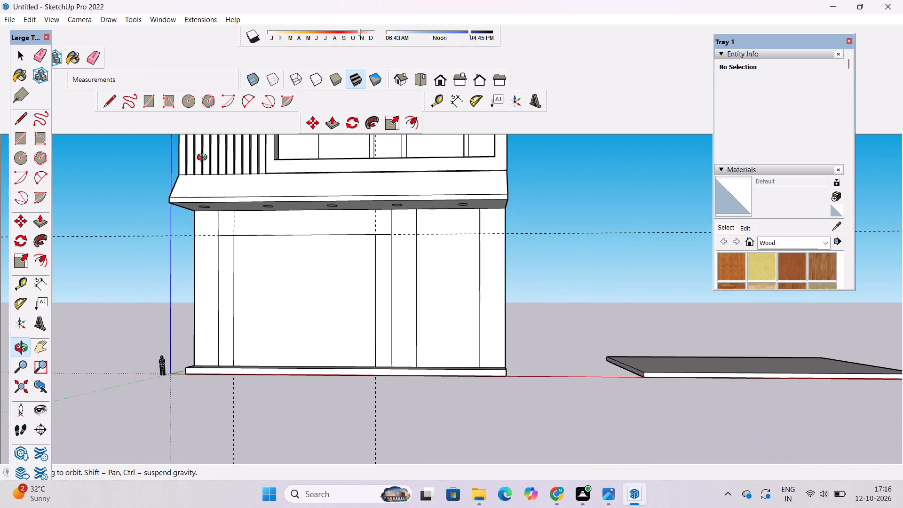
click(106, 105)
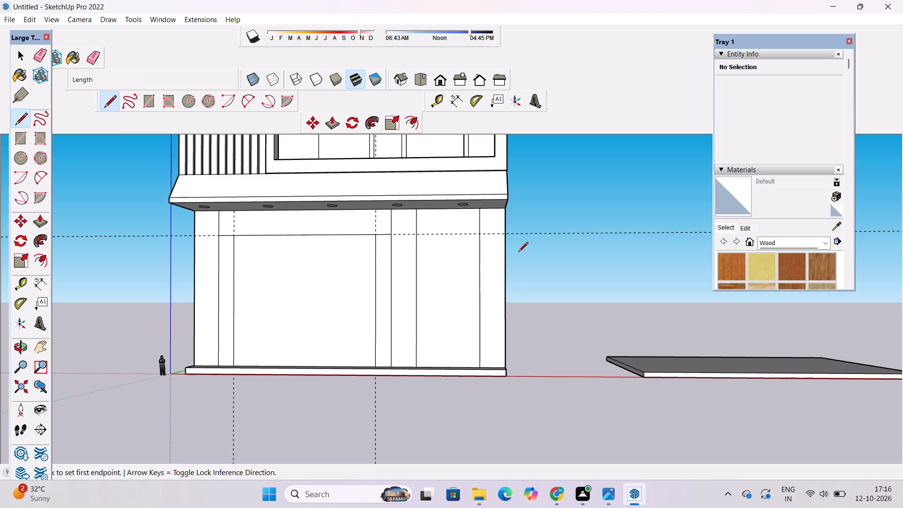
scroll(466, 239, up, 15)
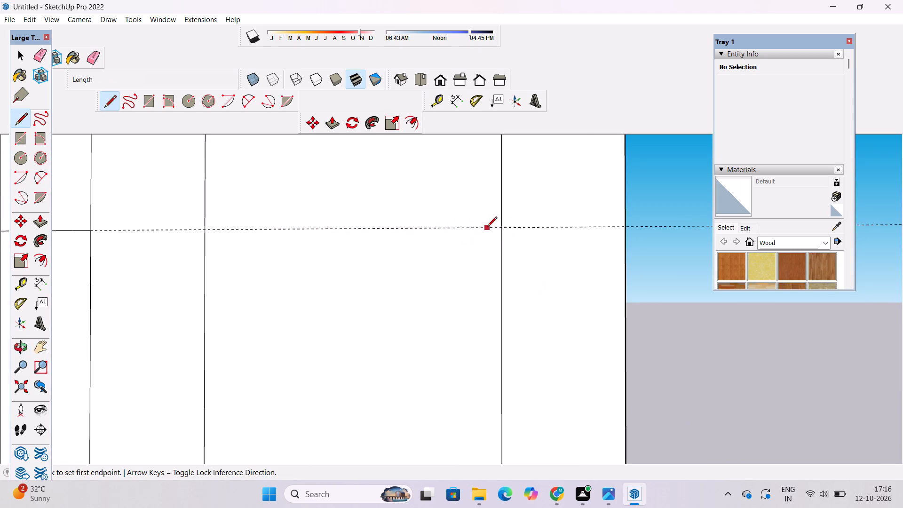
click(502, 229)
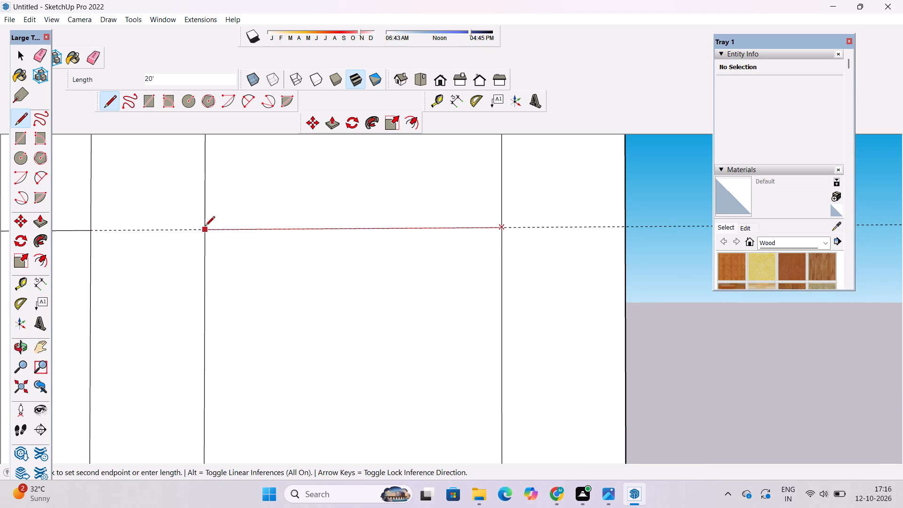
click(204, 230)
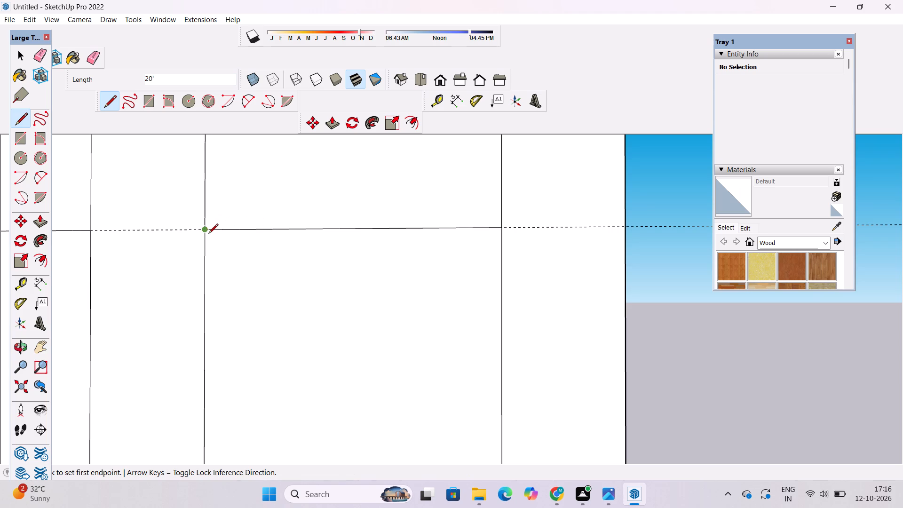
key(space)
Erase the horizontal guide across the ground-floor front wall and the two vertical guides at the large opening's sides.
key(o)
scroll(269, 270, down, 6)
drag(267, 294, 343, 276)
scroll(343, 276, down, 2)
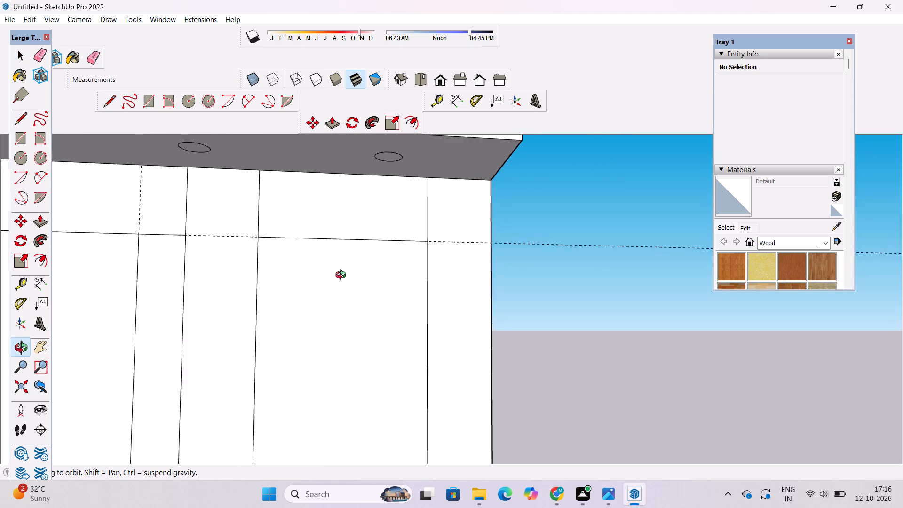
scroll(343, 276, down, 1)
drag(343, 276, 339, 288)
shift+scroll(300, 279, down, 5)
shift+drag(198, 296, 246, 279)
drag(246, 279, 233, 284)
scroll(232, 284, up, 3)
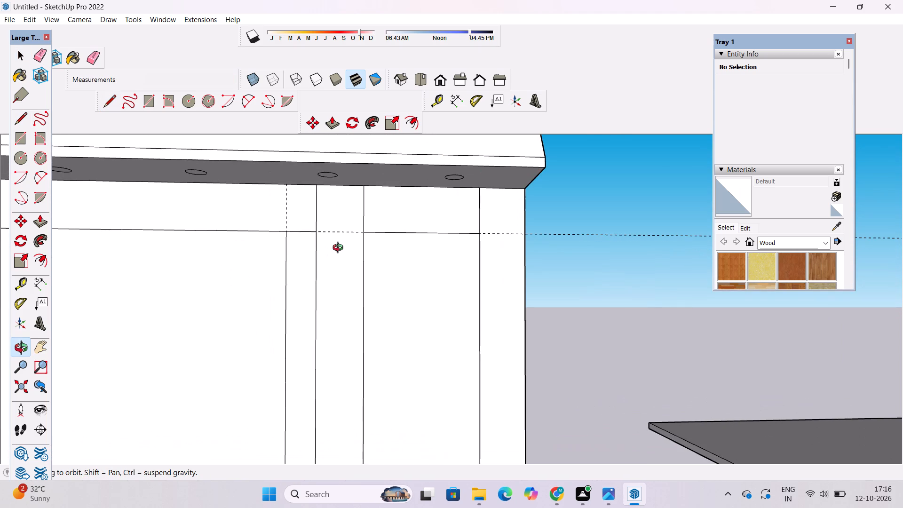
key(e)
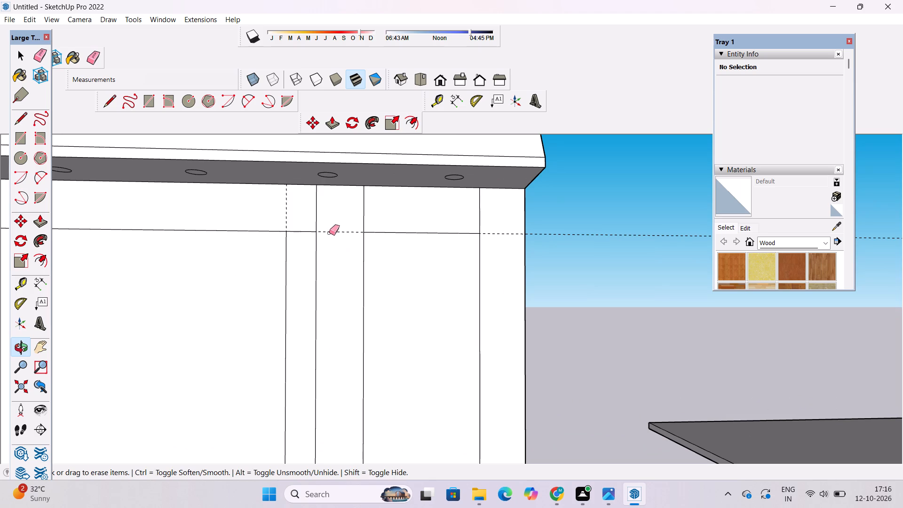
drag(326, 218, 329, 234)
click(287, 209)
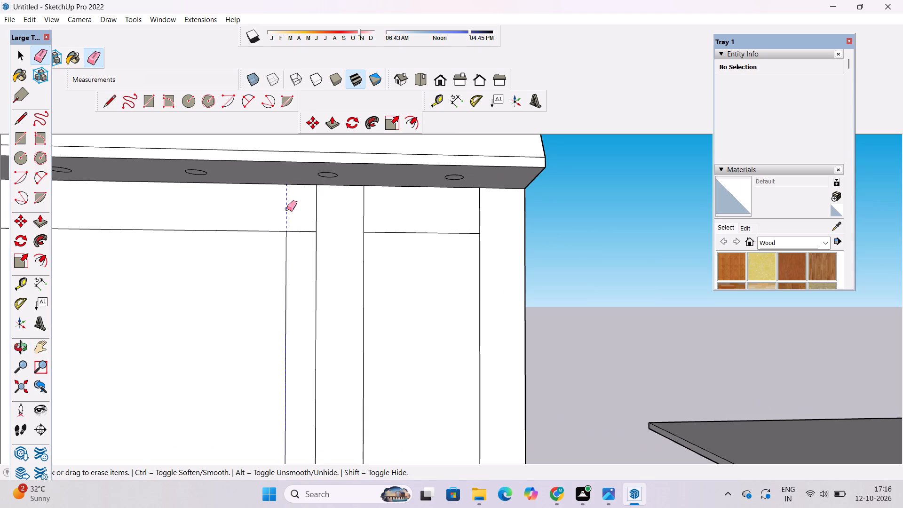
scroll(375, 238, down, 12)
scroll(256, 245, up, 9)
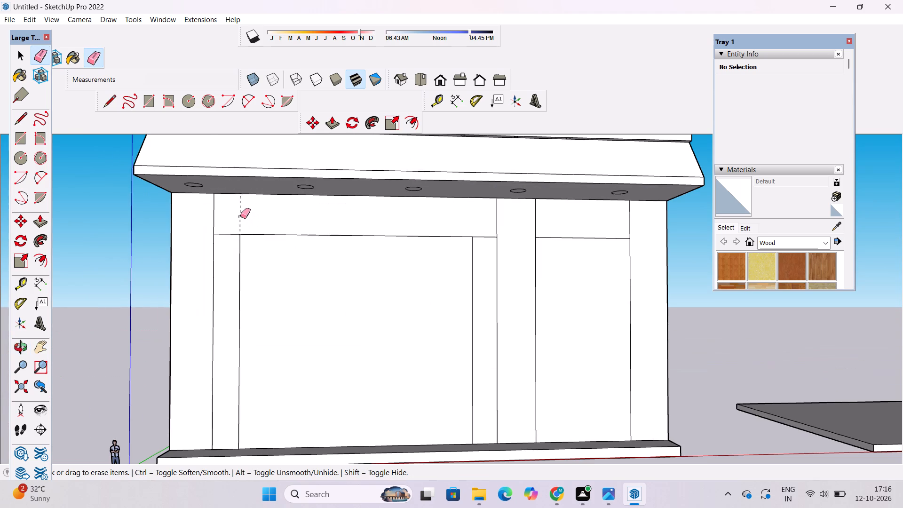
click(240, 216)
scroll(236, 218, down, 6)
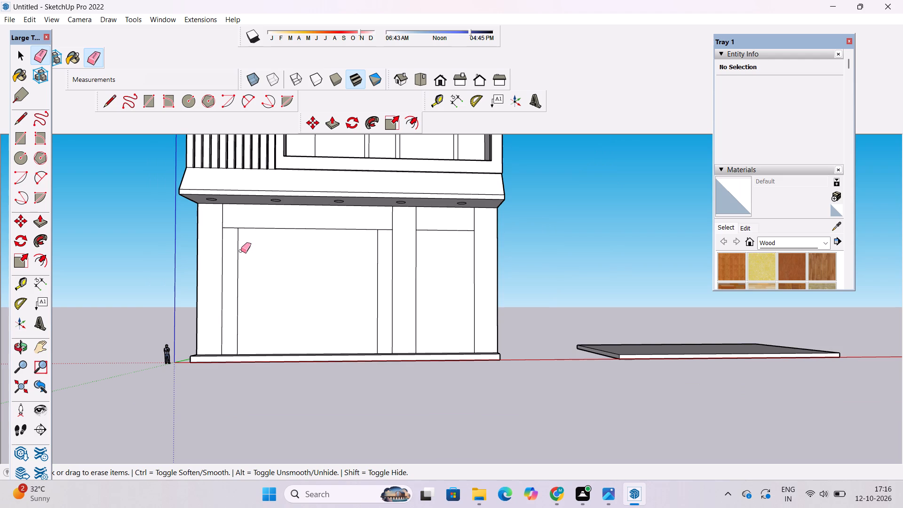
scroll(242, 245, down, 2)
scroll(244, 286, up, 6)
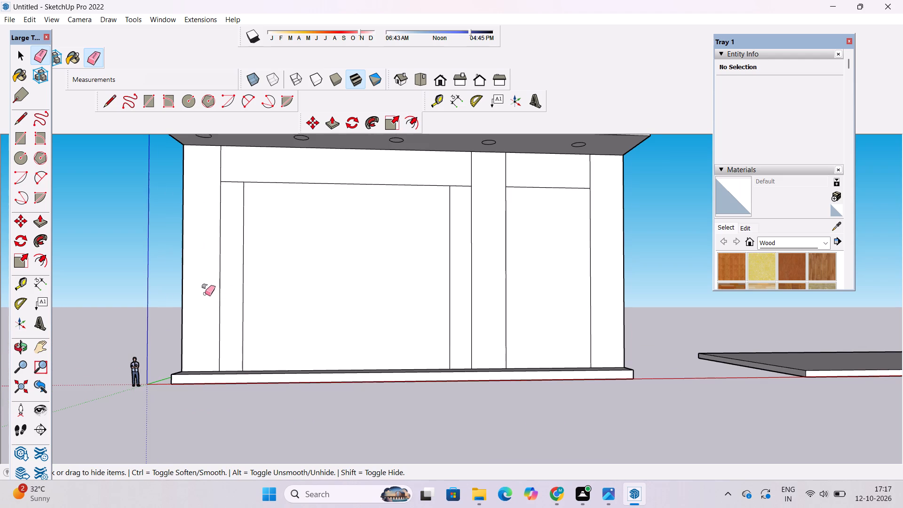
key(space)
Examine the ground-floor front wall, its panel lines and the sloped overhang from the front and the side.
scroll(204, 291, down, 5)
key(o)
scroll(269, 289, down, 4)
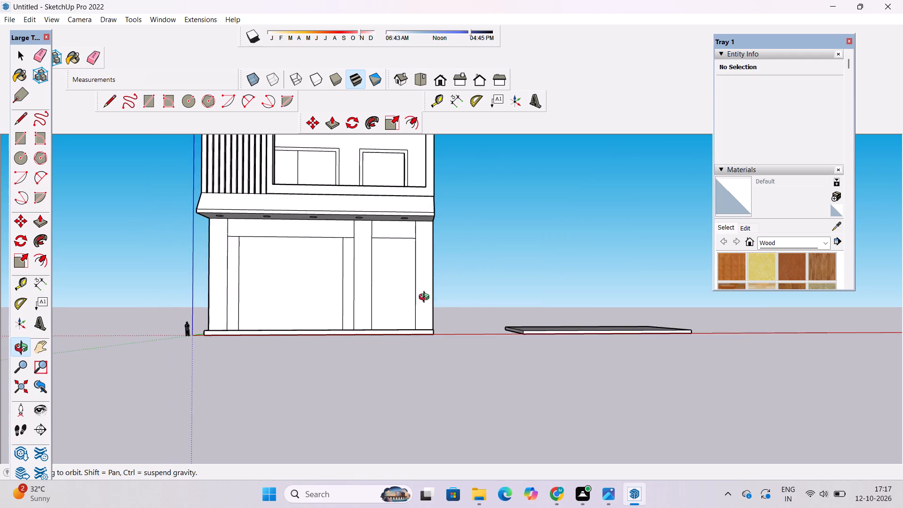
shift+drag(423, 296, 342, 337)
scroll(267, 325, up, 6)
drag(364, 295, 199, 318)
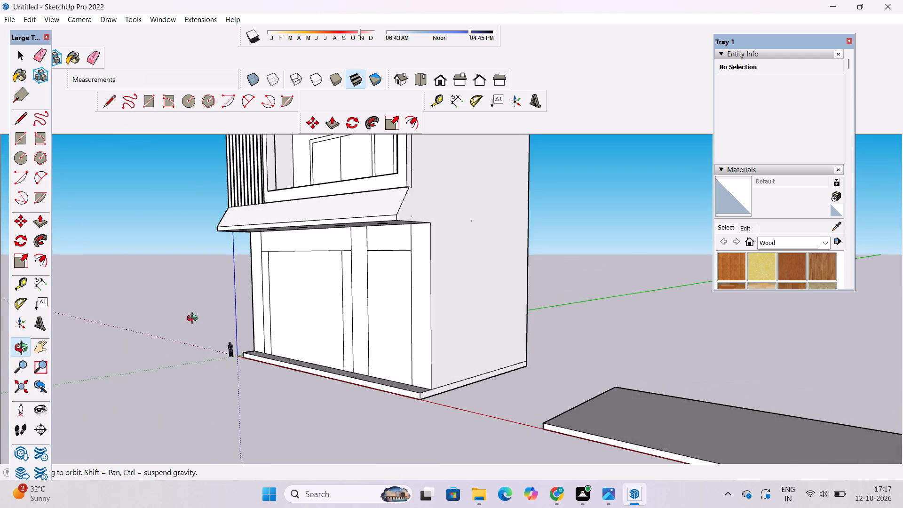
drag(194, 319, 186, 353)
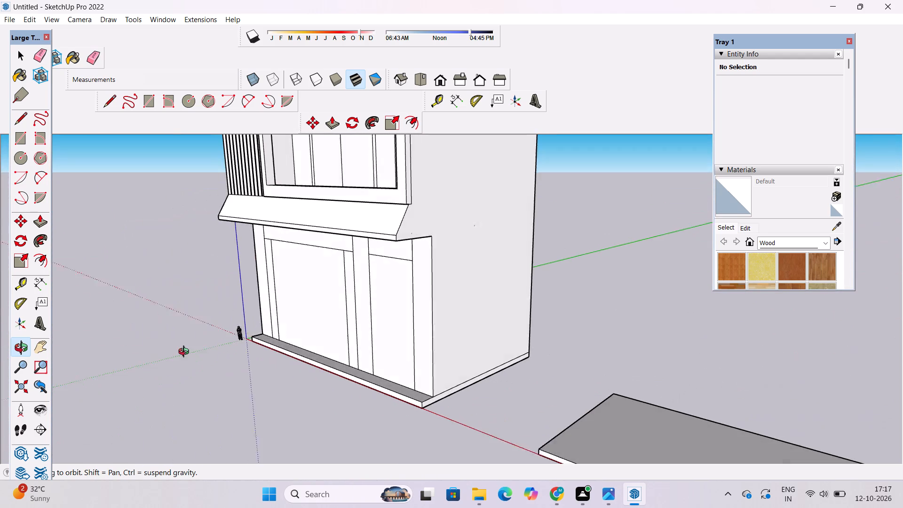
drag(186, 353, 183, 354)
scroll(409, 257, down, 4)
shift+drag(429, 241, 418, 285)
scroll(404, 285, up, 7)
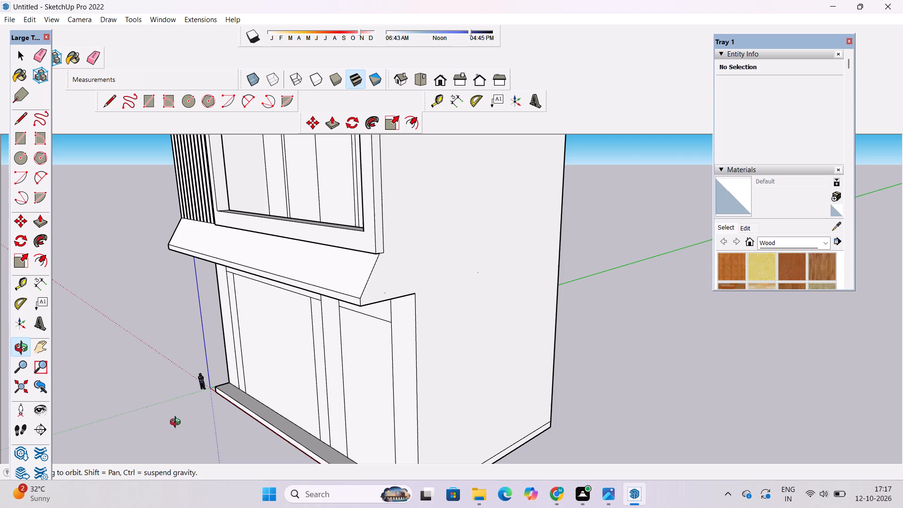
scroll(252, 312, down, 4)
scroll(310, 360, up, 5)
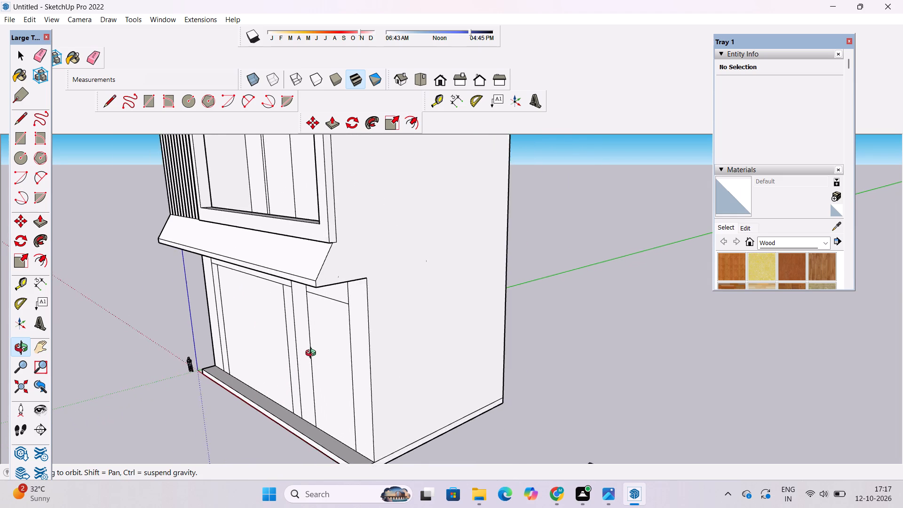
scroll(313, 354, up, 2)
shift+drag(311, 361, 417, 287)
drag(326, 310, 407, 280)
shift+drag(407, 279, 369, 329)
scroll(367, 323, down, 3)
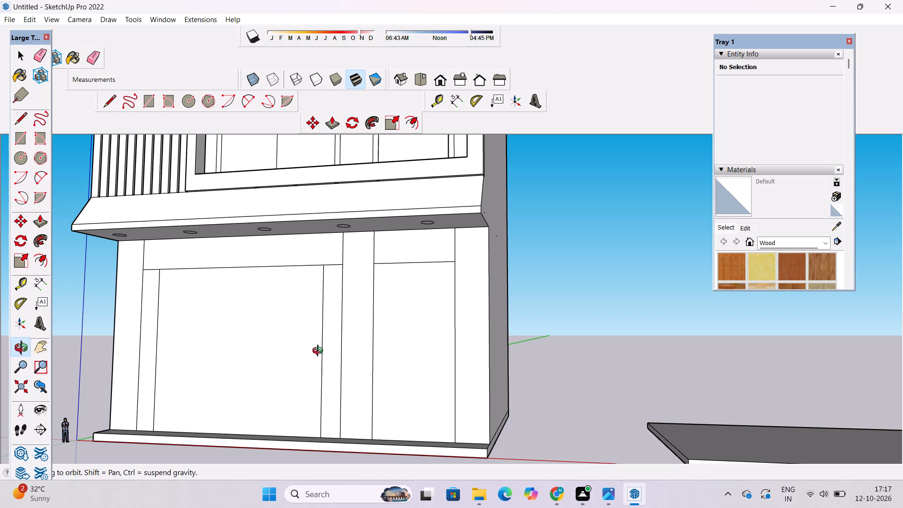
Erase the two tiny stray marks on the building's side wall beside the end of the sloped overhang.
scroll(313, 374, down, 4)
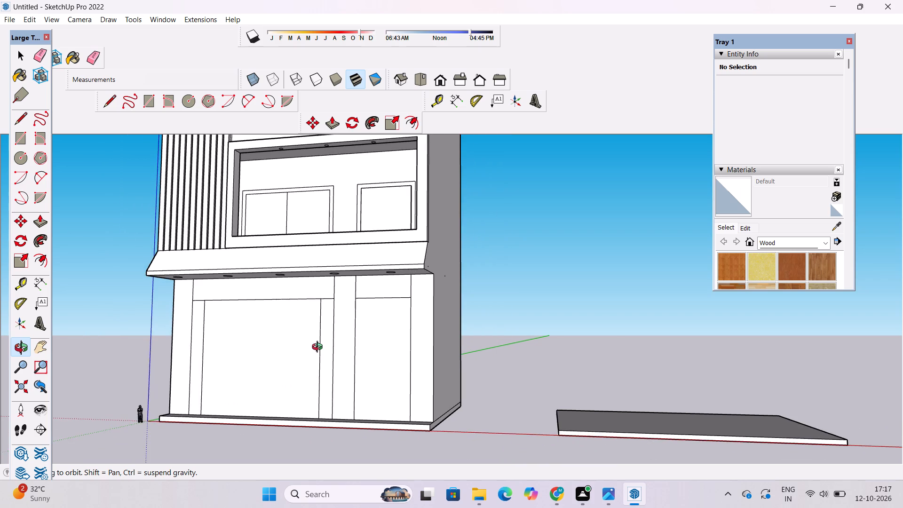
scroll(322, 286, up, 5)
shift+drag(314, 298, 317, 284)
scroll(324, 278, down, 4)
drag(326, 286, 326, 310)
scroll(326, 310, up, 4)
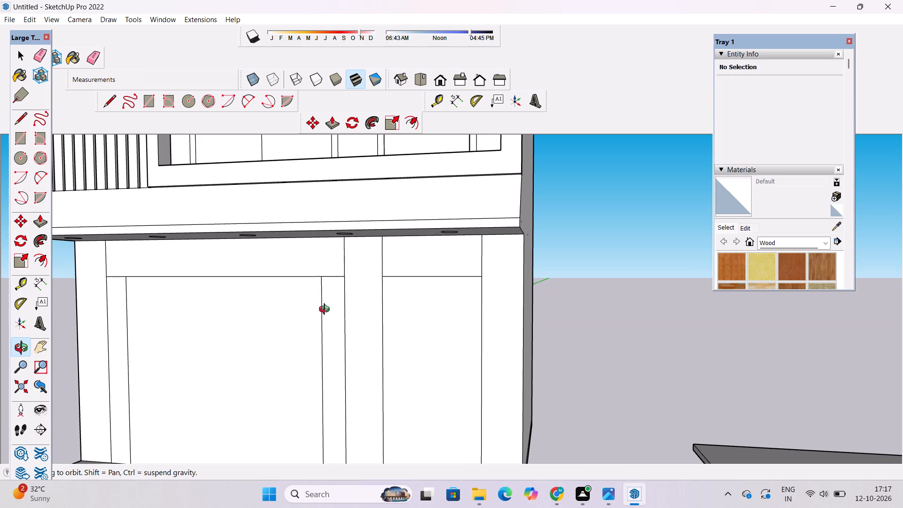
scroll(326, 310, down, 3)
drag(551, 314, 475, 331)
scroll(455, 262, up, 4)
shift+drag(455, 262, 381, 319)
drag(381, 319, 414, 310)
key(space)
scroll(394, 315, up, 1)
key(e)
scroll(388, 306, up, 3)
drag(397, 282, 397, 285)
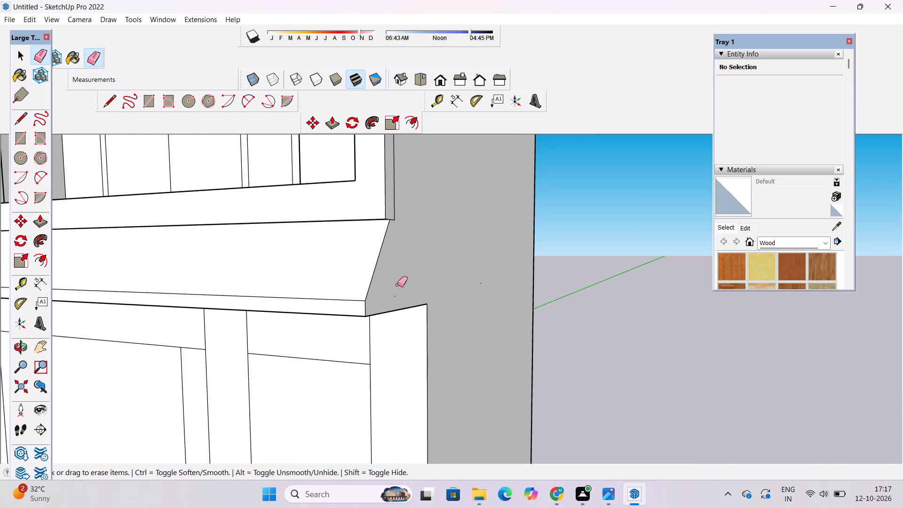
drag(397, 285, 396, 296)
drag(499, 265, 487, 282)
drag(489, 278, 487, 286)
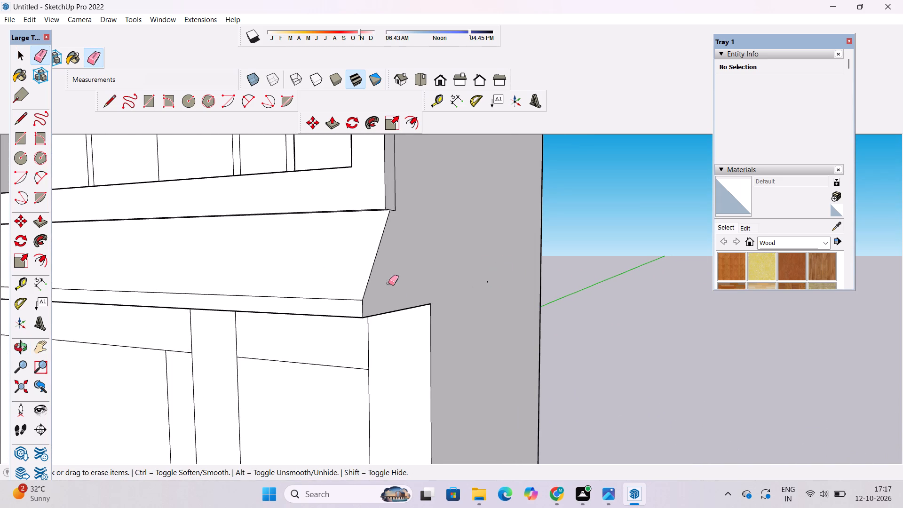
drag(381, 278, 379, 282)
click(380, 282)
drag(382, 283, 387, 279)
drag(398, 269, 412, 273)
drag(417, 262, 415, 278)
drag(415, 278, 421, 279)
drag(421, 278, 421, 282)
key(space)
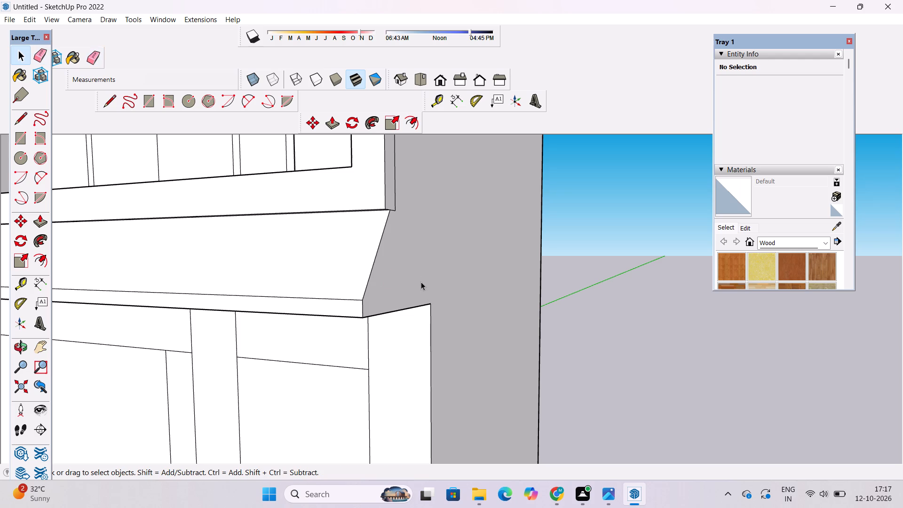
Examine the ground-floor front, side wall, overhang underside and base slab from the corner and from below.
key(o)
scroll(426, 260, down, 6)
shift+drag(395, 348, 446, 256)
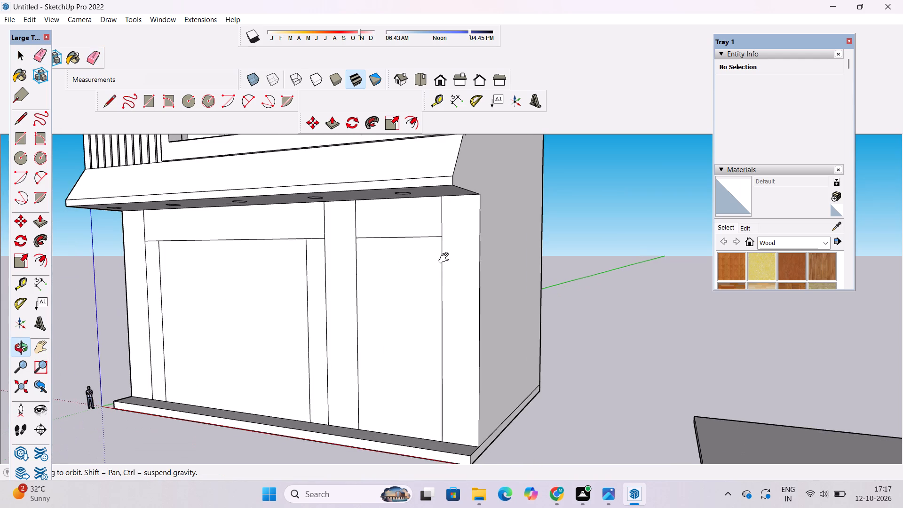
click(431, 293)
shift+drag(481, 402, 473, 351)
scroll(237, 325, down, 3)
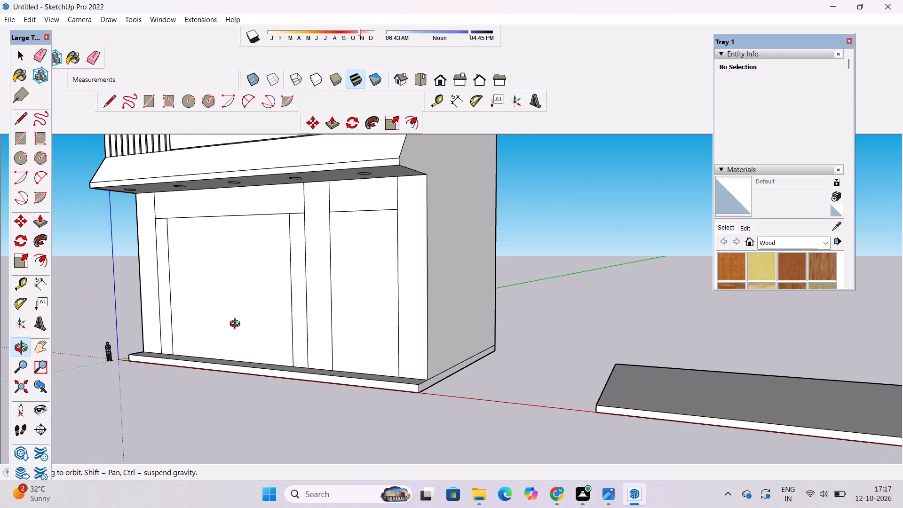
drag(230, 272, 254, 198)
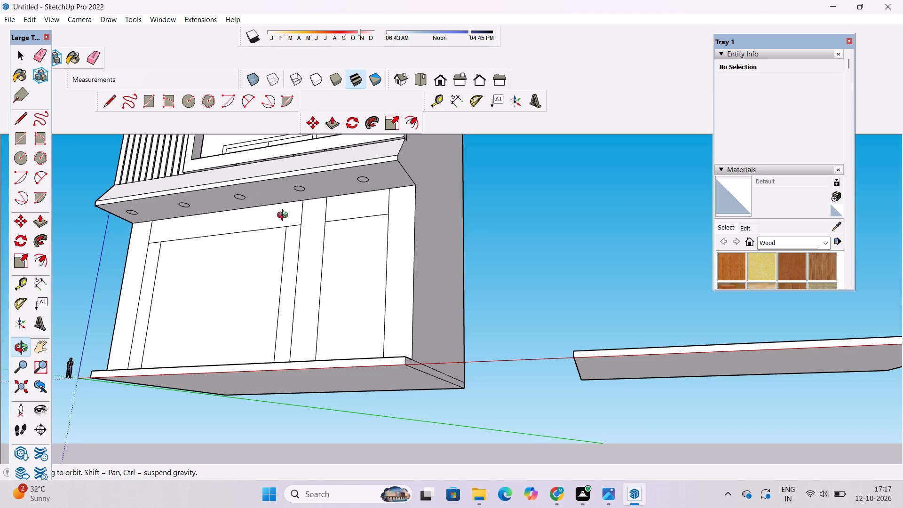
scroll(285, 216, down, 1)
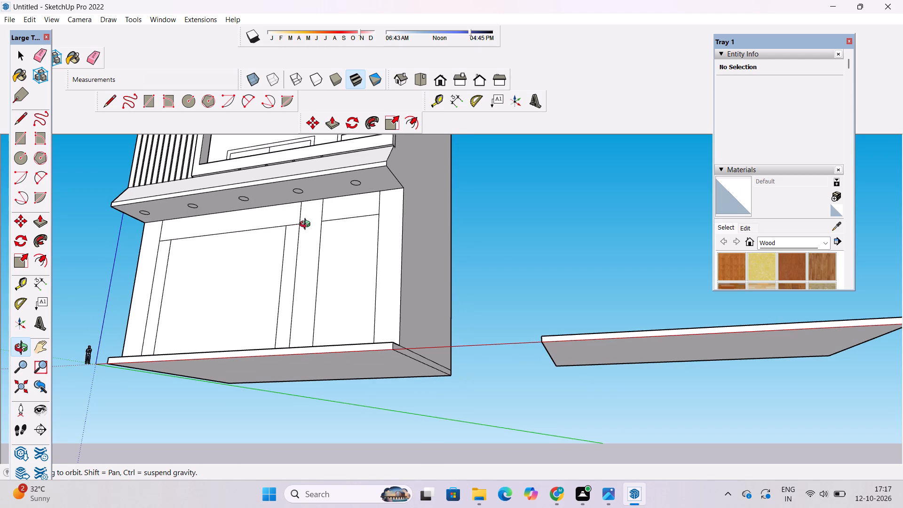
scroll(309, 234, down, 3)
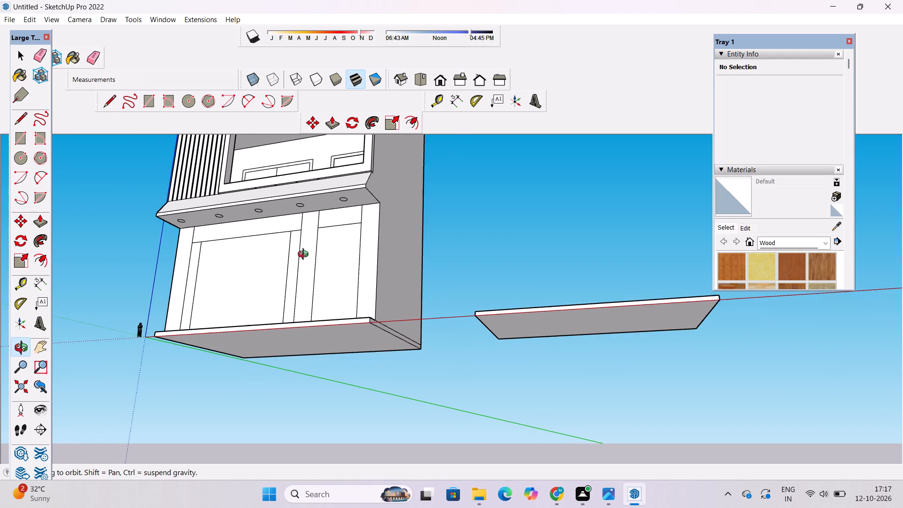
drag(305, 255, 316, 285)
Place a horizontal guide 2' above the bottom edge of the ground-floor front wall.
scroll(292, 287, up, 3)
drag(243, 328, 349, 377)
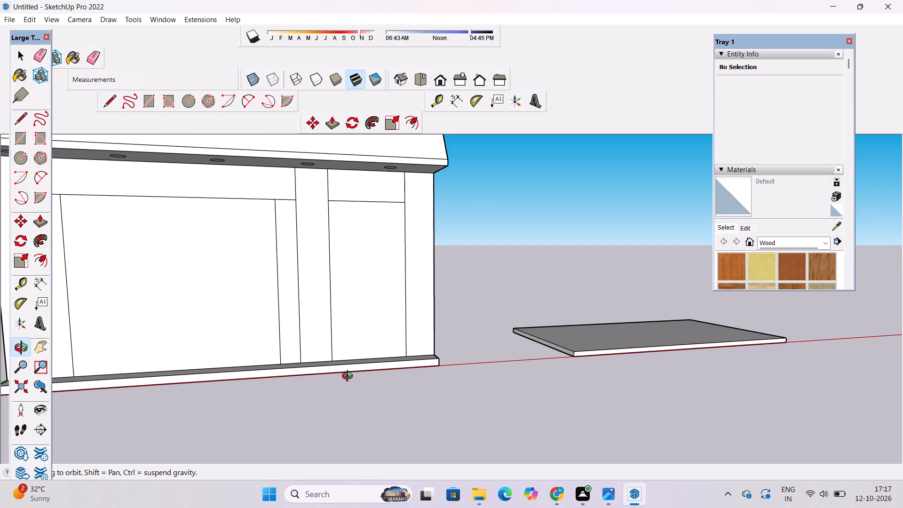
shift+drag(192, 367, 325, 358)
drag(325, 358, 277, 376)
scroll(283, 365, up, 2)
shift+drag(287, 353, 263, 377)
scroll(279, 372, up, 3)
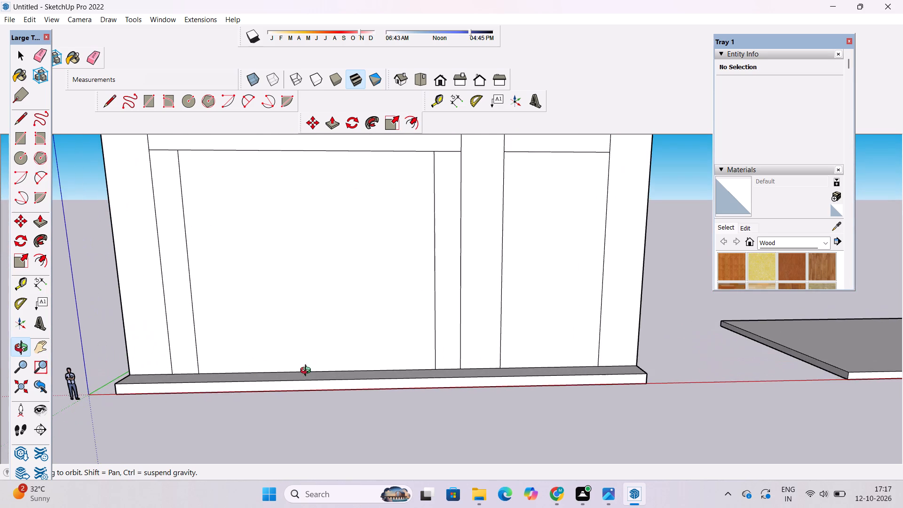
shift+drag(308, 372, 292, 391)
drag(290, 390, 285, 368)
scroll(285, 363, down, 2)
shift+drag(287, 363, 288, 381)
key(t)
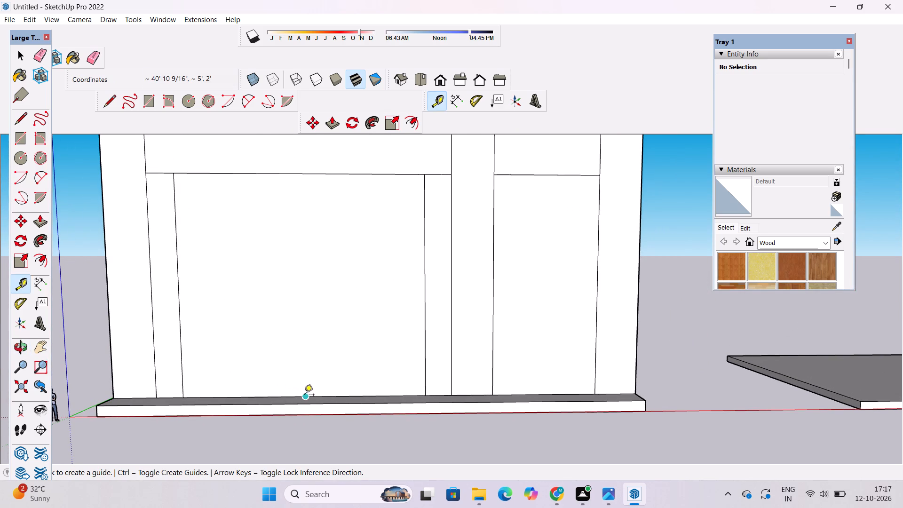
click(305, 397)
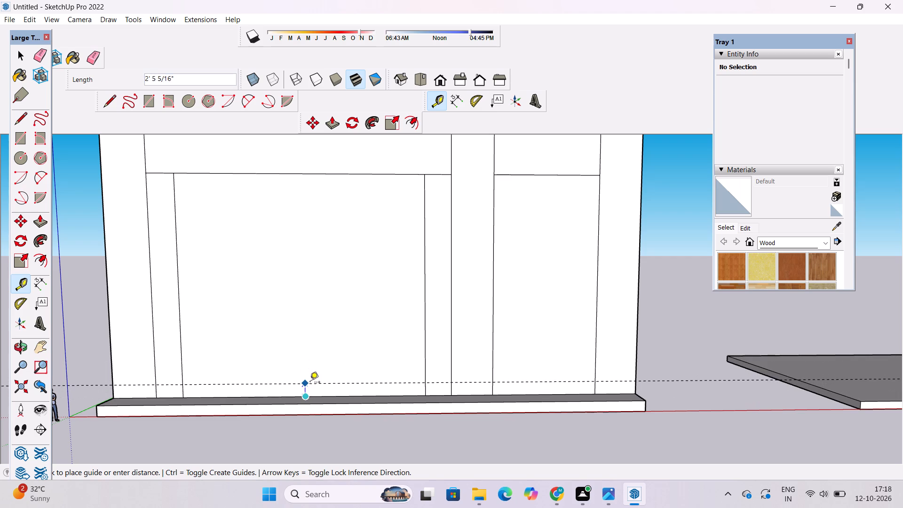
text(2')
key(Return)
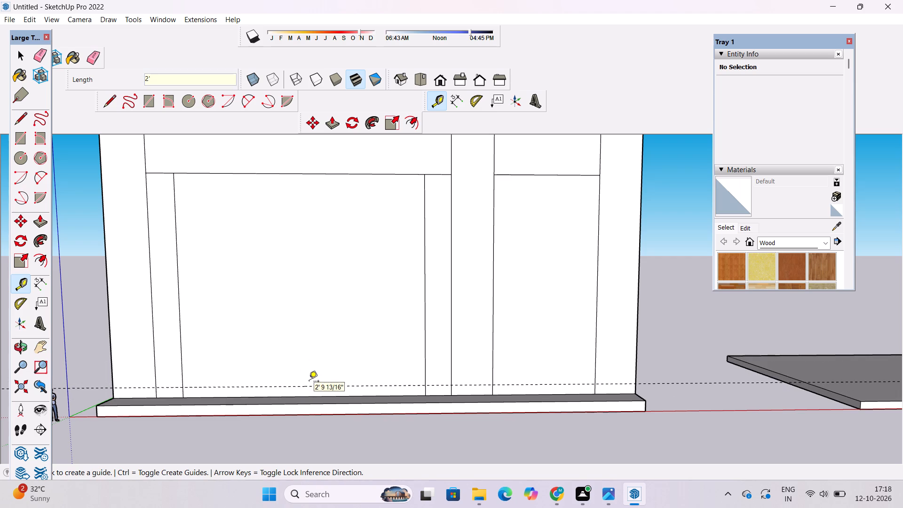
Draw a 46' horizontal line along the lower guide between the large opening's two side lines.
click(114, 103)
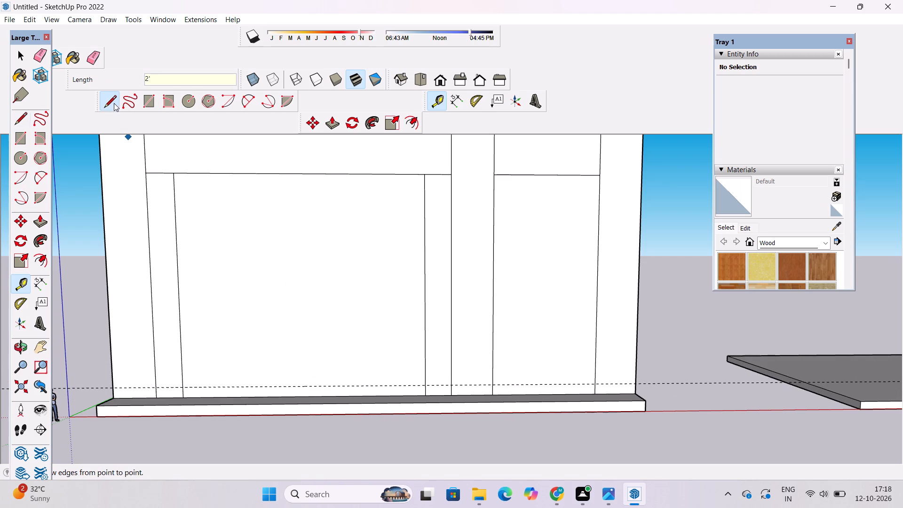
click(183, 389)
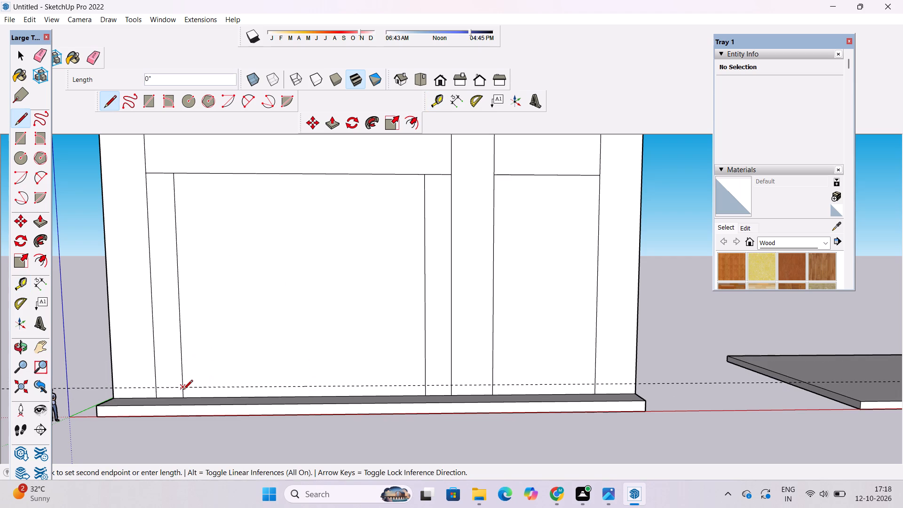
click(426, 384)
Erase the horizontal guide near the base of the ground-floor front wall.
click(96, 57)
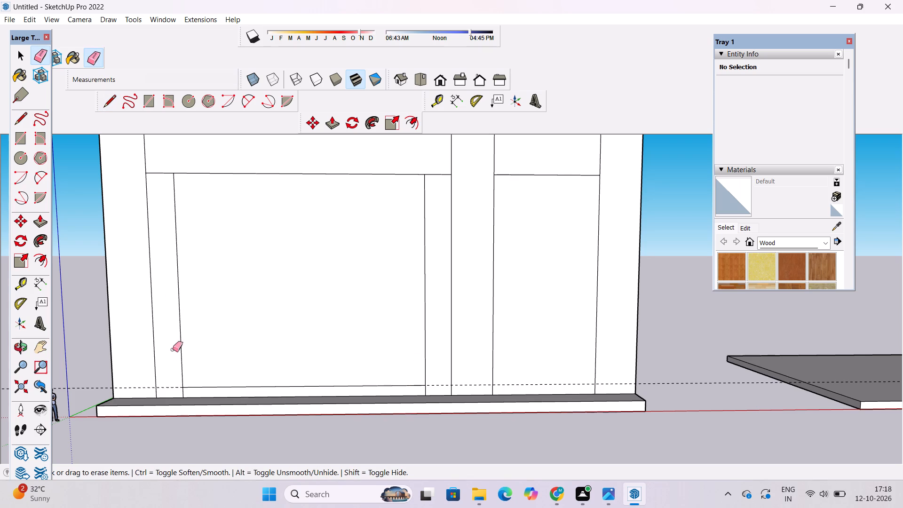
click(165, 387)
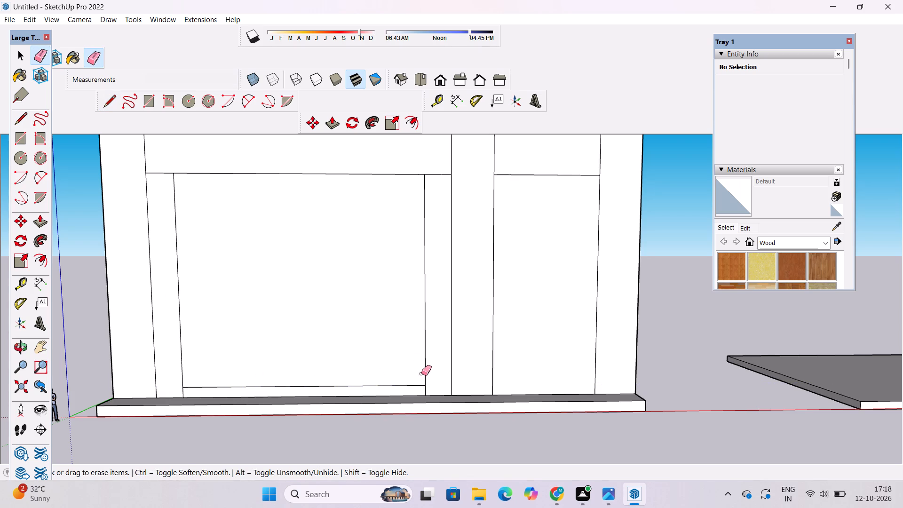
scroll(234, 381, down, 1)
key(space)
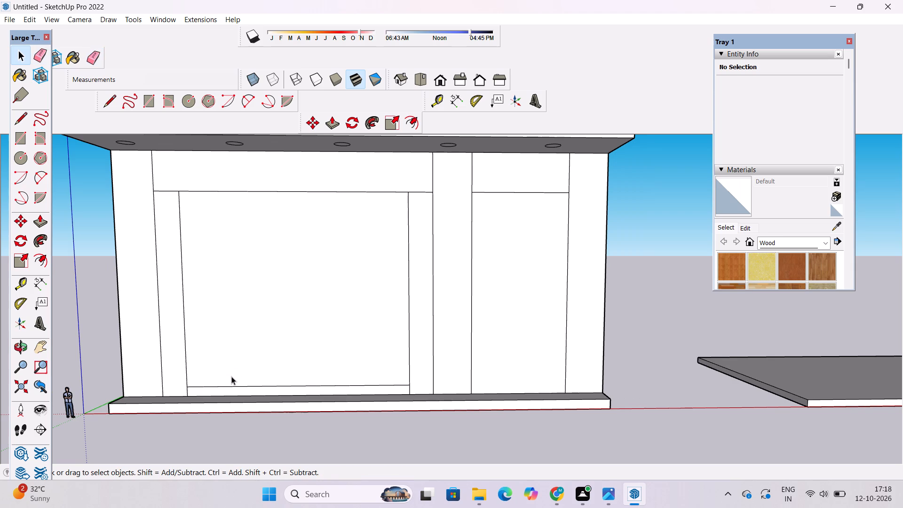
Examine the large opening's frame lines on the ground-floor front wall from the front and at oblique angles.
key(o)
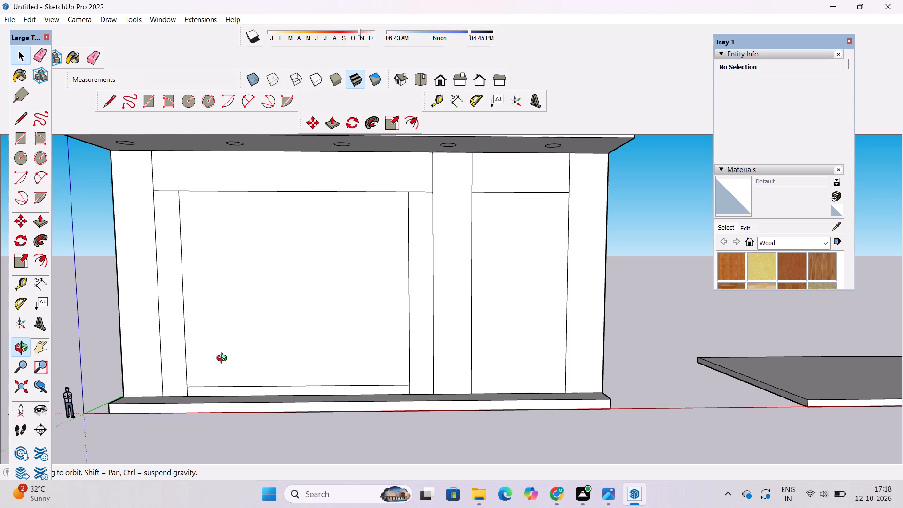
scroll(241, 381, down, 3)
drag(281, 370, 253, 390)
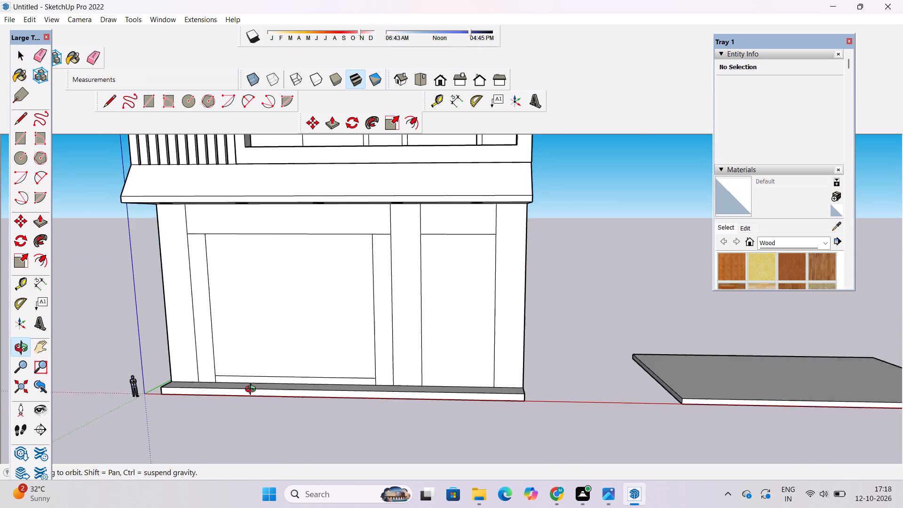
drag(253, 390, 214, 411)
scroll(287, 217, up, 4)
drag(347, 291, 256, 285)
scroll(275, 264, up, 2)
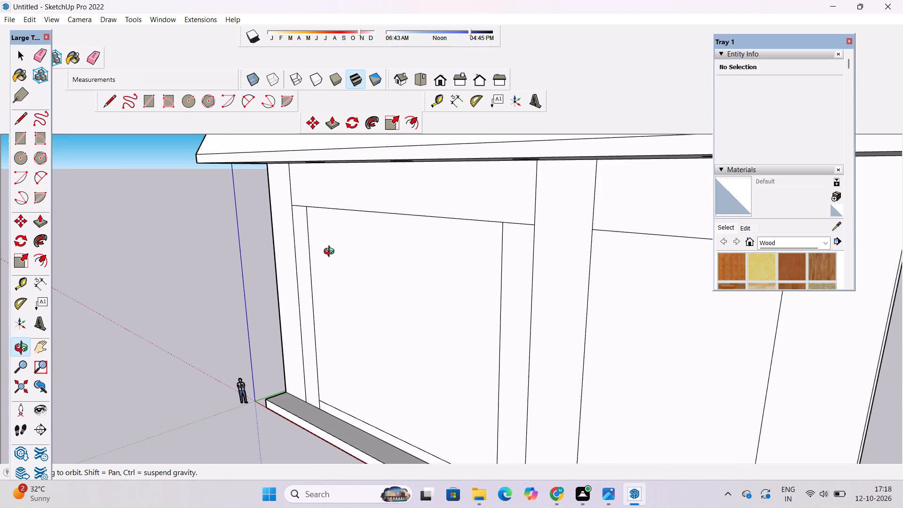
scroll(331, 253, down, 2)
drag(418, 289, 296, 285)
scroll(460, 233, up, 4)
drag(505, 285, 478, 286)
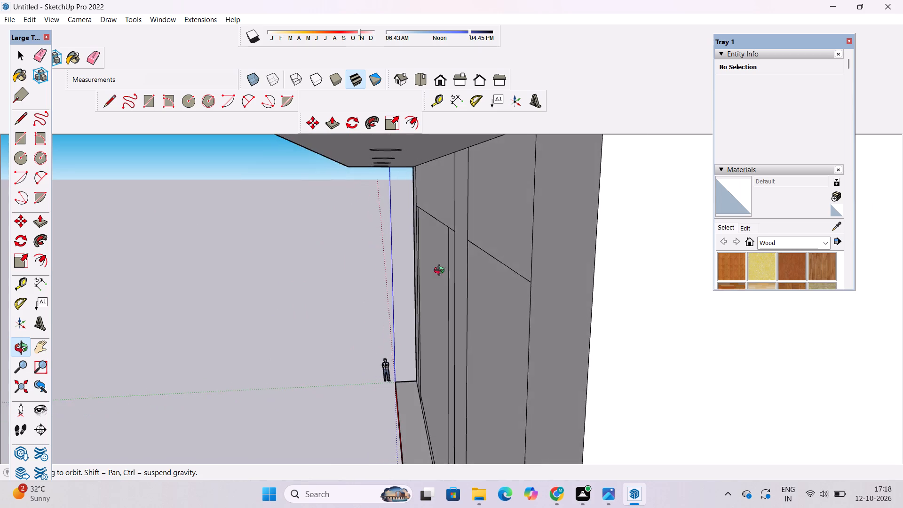
scroll(401, 246, up, 3)
drag(401, 260, 599, 251)
drag(599, 251, 542, 256)
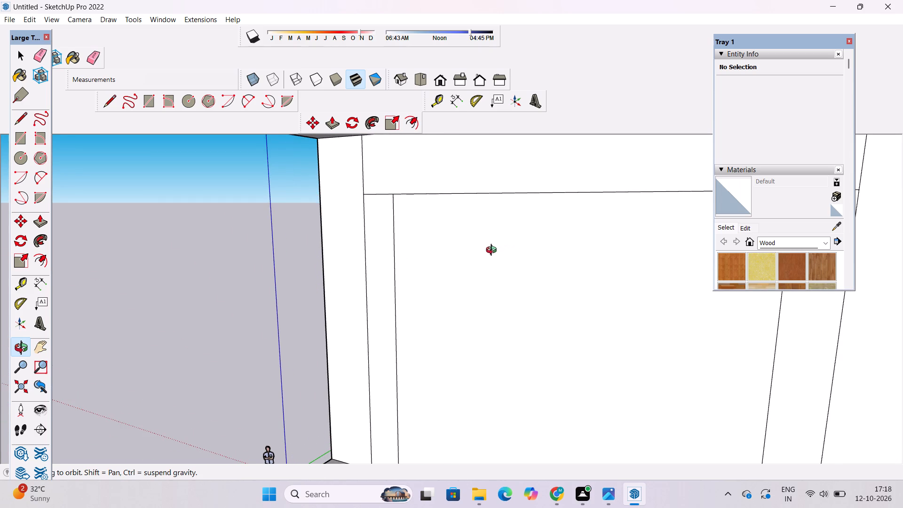
drag(499, 255, 416, 262)
drag(395, 268, 535, 270)
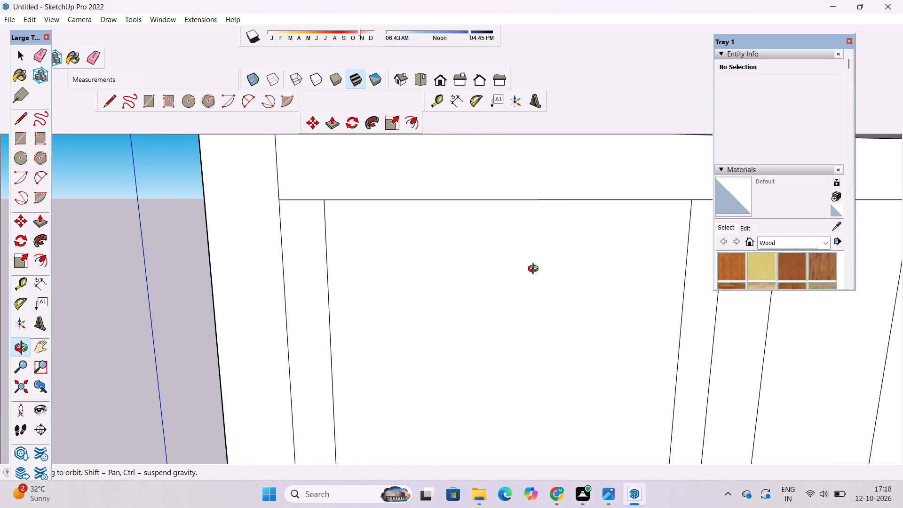
drag(536, 270, 486, 256)
Place a horizontal guide 1' below the large opening's top edge.
scroll(395, 238, down, 4)
drag(393, 263, 424, 256)
drag(424, 256, 373, 256)
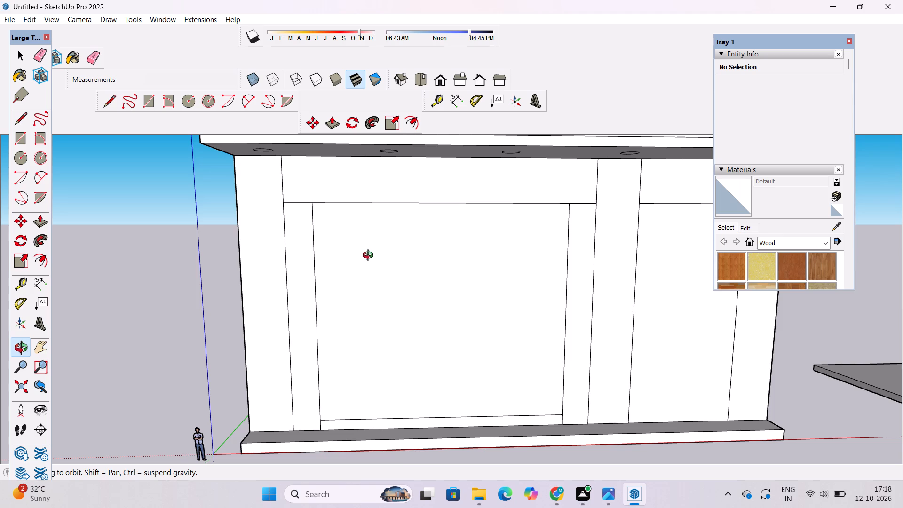
shift+drag(449, 222, 414, 239)
key(t)
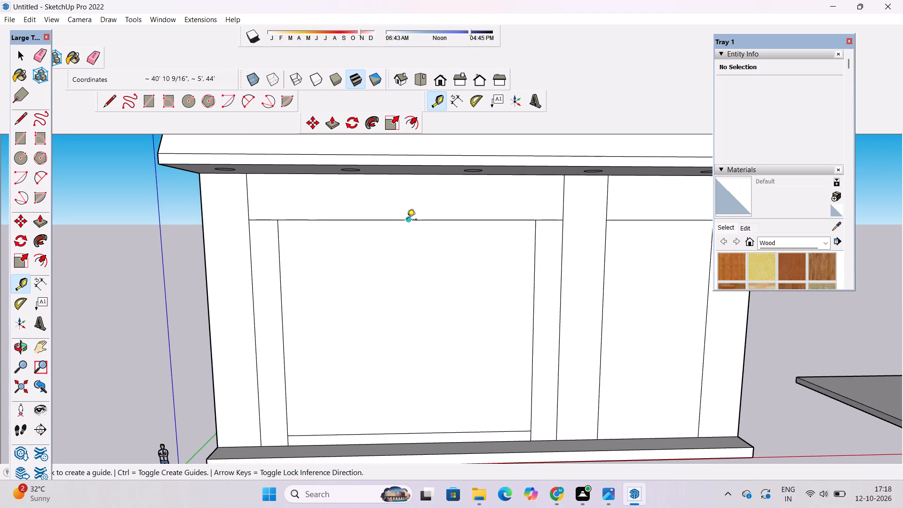
click(410, 221)
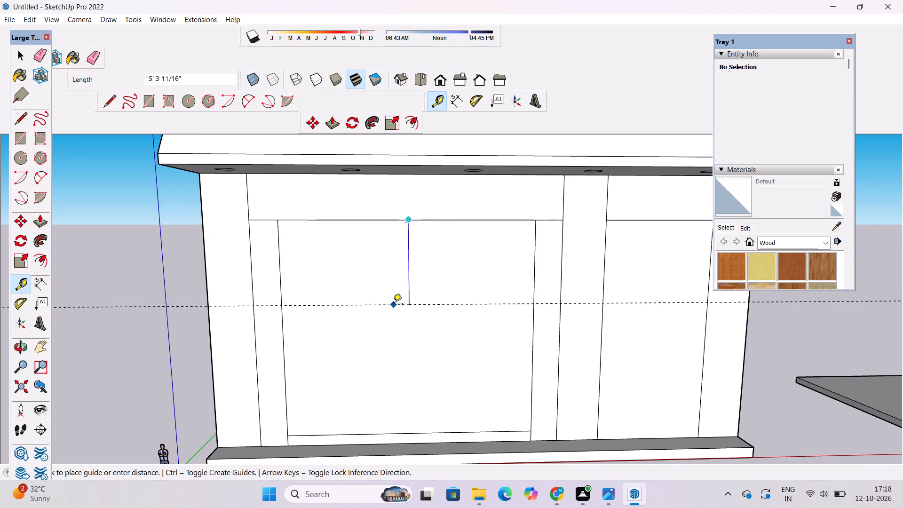
text(1')
key(Return)
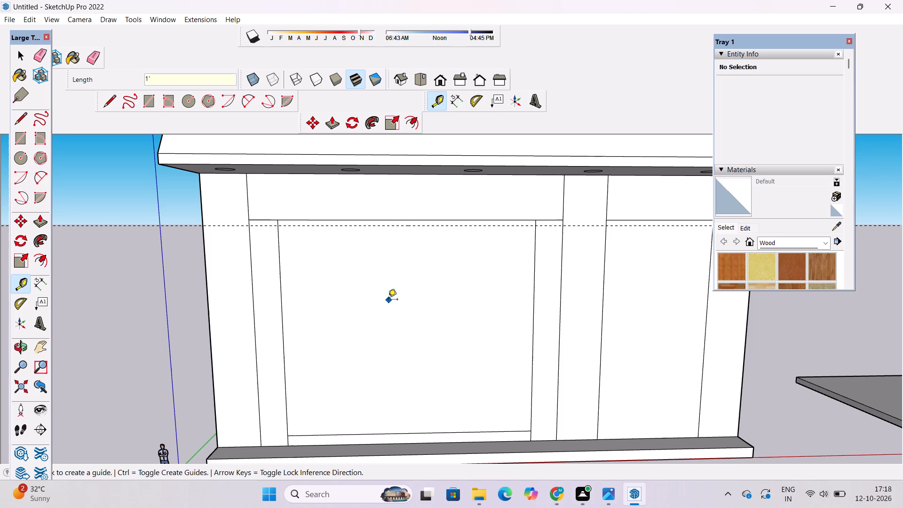
Draw a 46' horizontal line along the upper guide between the large opening's two side lines.
click(108, 103)
scroll(301, 234, up, 7)
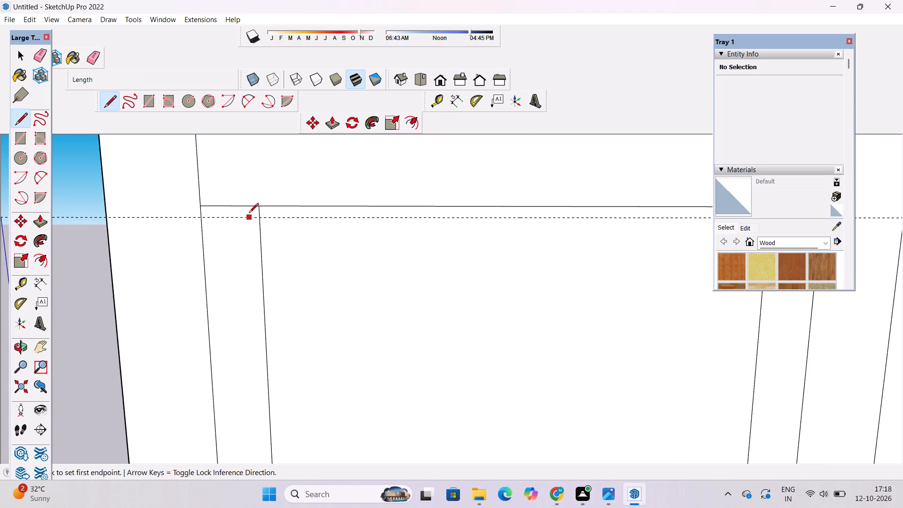
click(260, 218)
scroll(230, 222, down, 7)
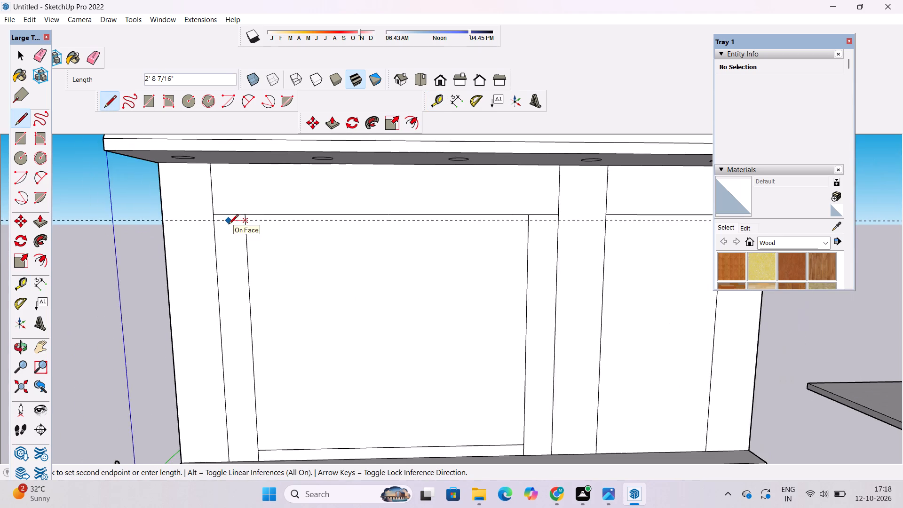
scroll(229, 225, down, 2)
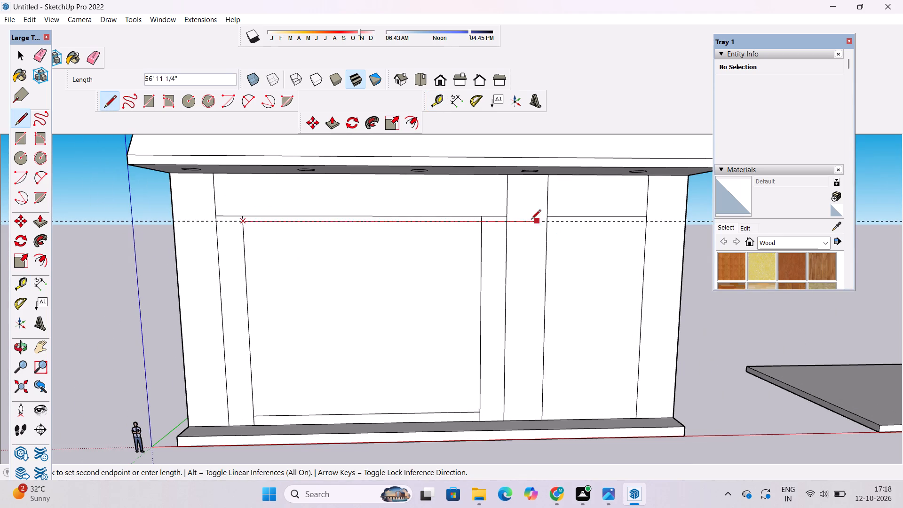
scroll(488, 218, up, 8)
click(475, 224)
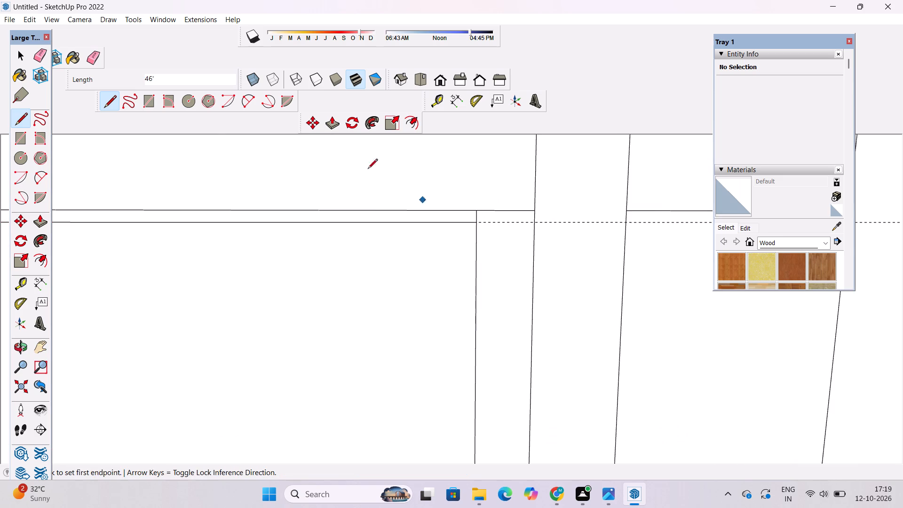
Erase the horizontal guide just below the large opening's top edge.
click(96, 61)
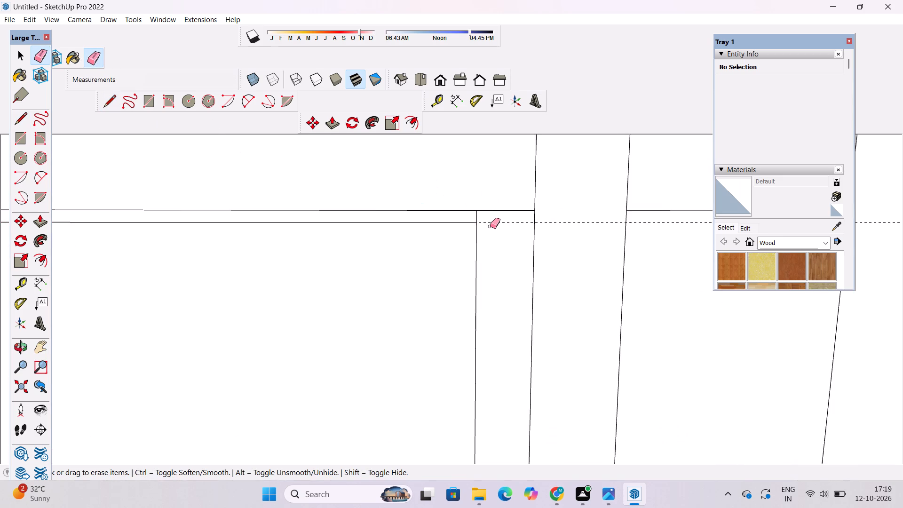
click(494, 222)
Draw a two-point arc on the 1' vertical edge at the top band's right end, bulging about 4" out from the wall.
click(22, 345)
scroll(306, 252, down, 10)
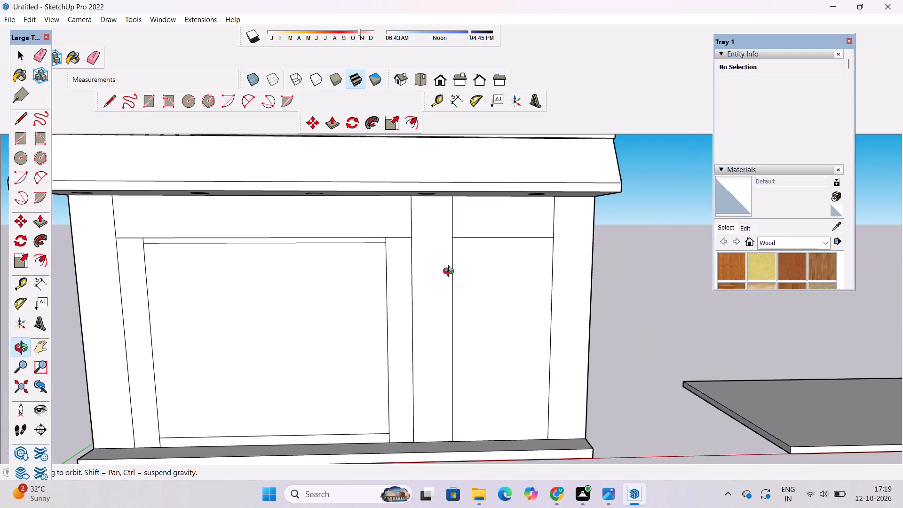
drag(451, 272, 391, 280)
scroll(407, 224, up, 7)
drag(586, 296, 359, 297)
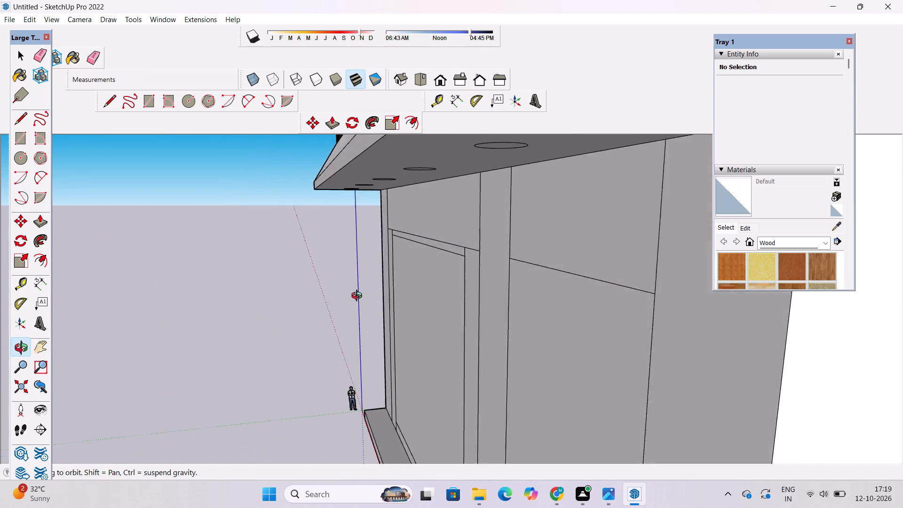
drag(359, 297, 337, 300)
scroll(487, 258, up, 5)
drag(484, 266, 467, 269)
scroll(467, 266, up, 2)
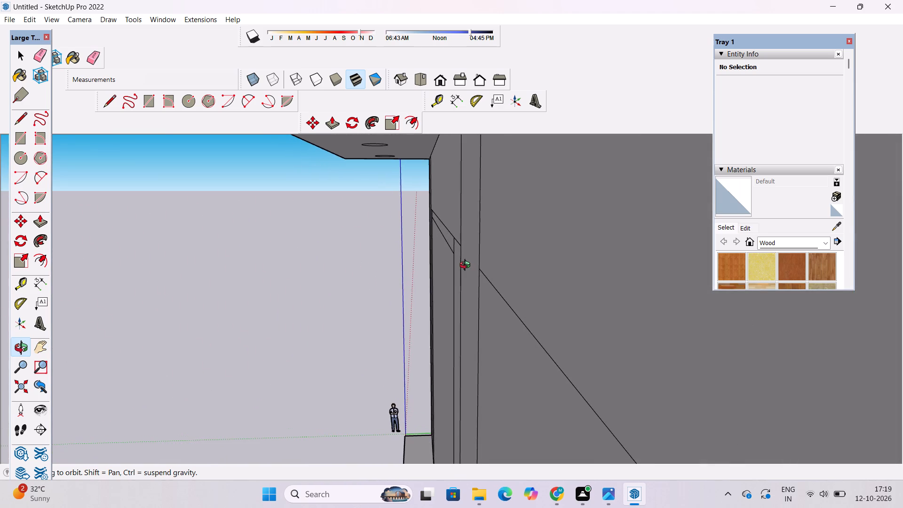
scroll(467, 266, up, 2)
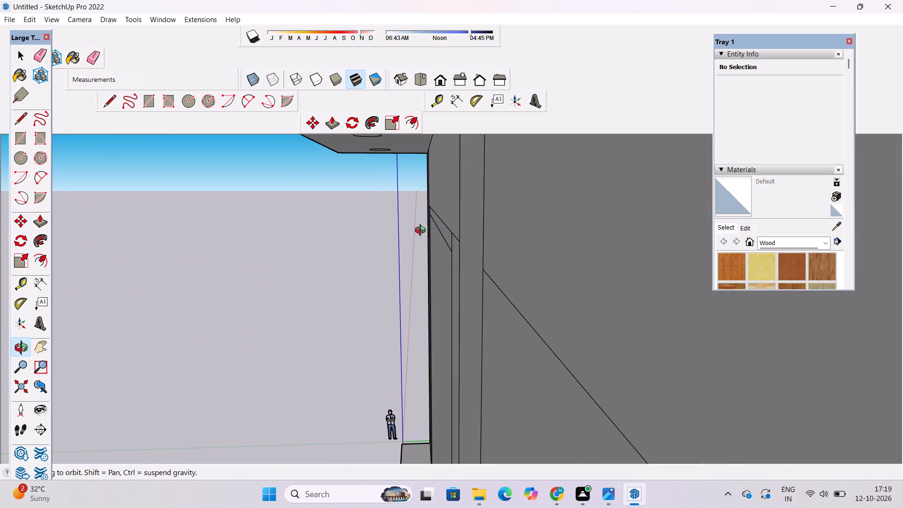
click(41, 178)
scroll(443, 249, up, 2)
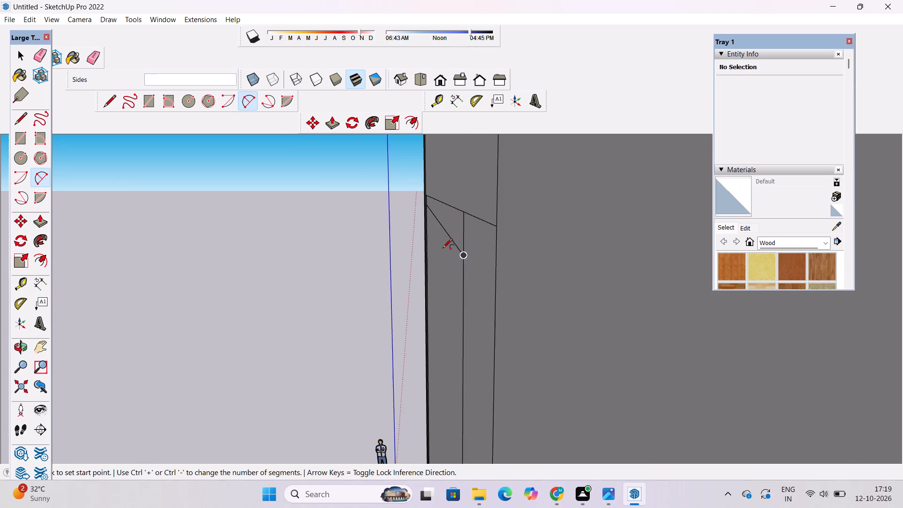
scroll(443, 249, up, 4)
click(467, 203)
scroll(467, 203, down, 7)
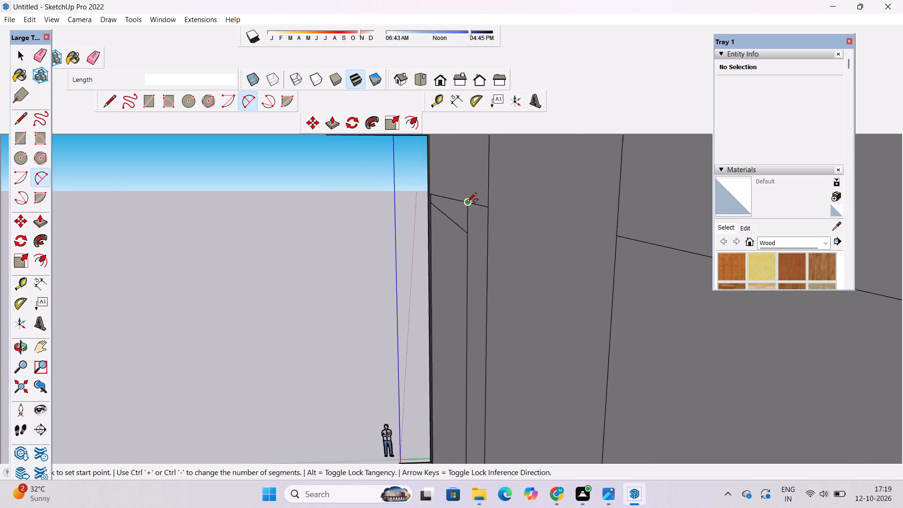
click(466, 230)
scroll(455, 229, up, 4)
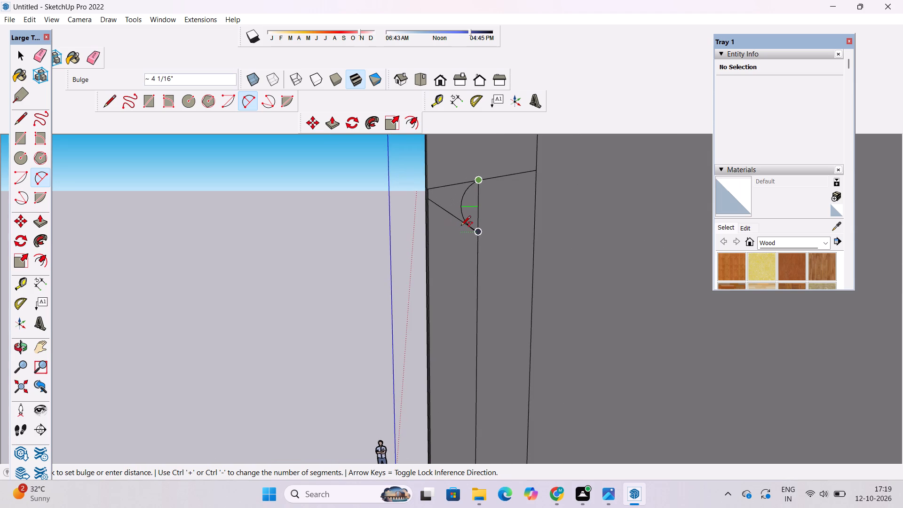
click(461, 226)
key(space)
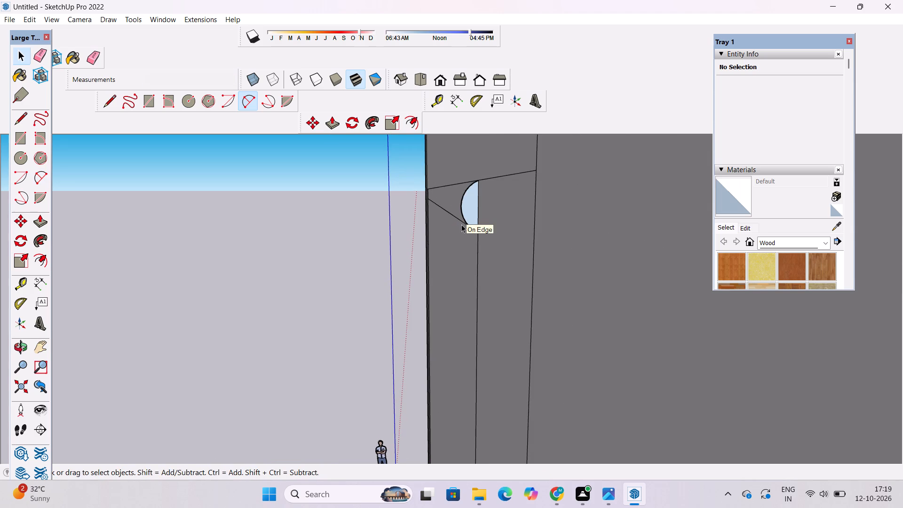
Set the arc at the top band's right end to 30 segments.
key(o)
scroll(450, 199, up, 4)
drag(437, 224, 761, 223)
scroll(572, 225, down, 4)
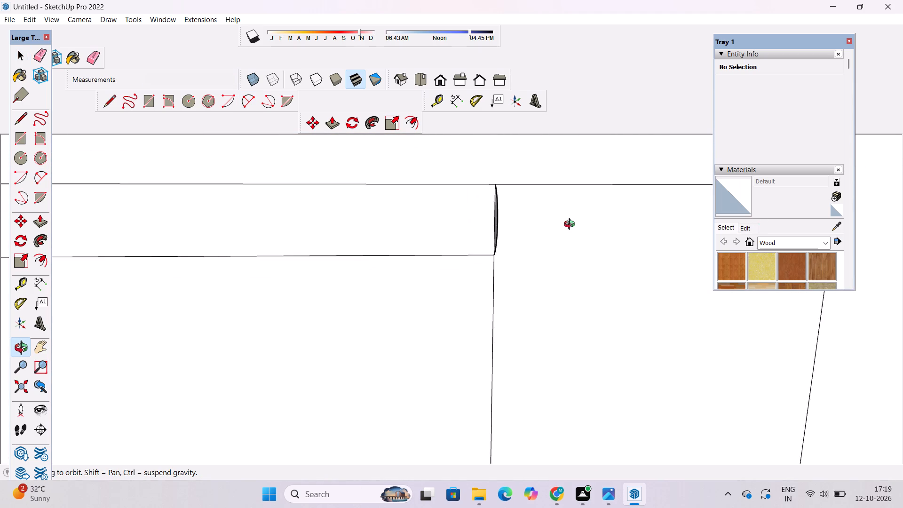
scroll(571, 225, down, 5)
scroll(448, 260, down, 6)
shift+drag(452, 262, 506, 265)
scroll(539, 240, up, 5)
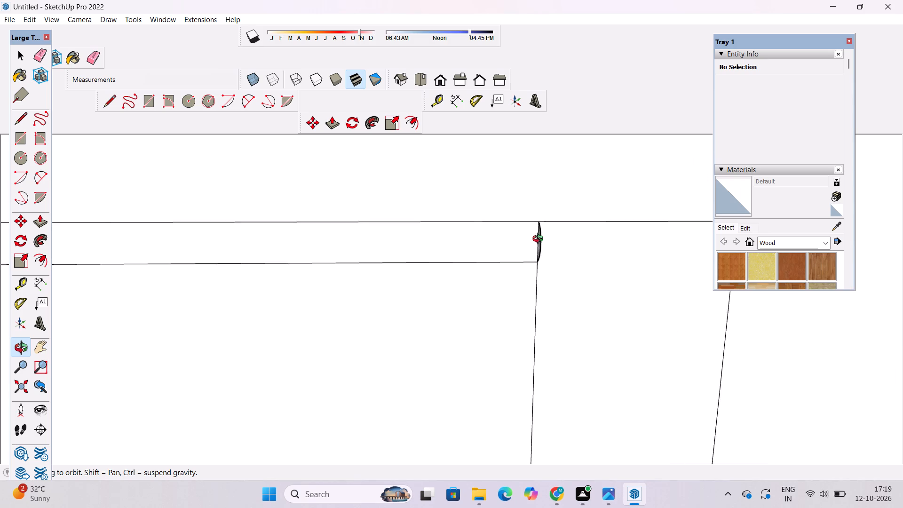
scroll(540, 240, up, 8)
shift+drag(562, 240, 529, 248)
drag(504, 251, 346, 256)
shift+drag(581, 234, 562, 241)
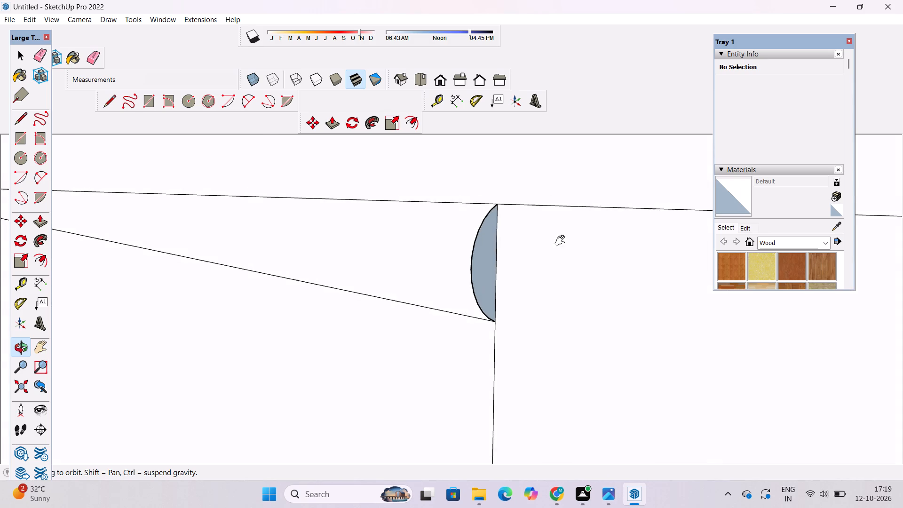
shift+drag(562, 241, 562, 241)
drag(503, 257, 457, 258)
scroll(480, 258, up, 4)
shift+drag(480, 259, 449, 264)
key(space)
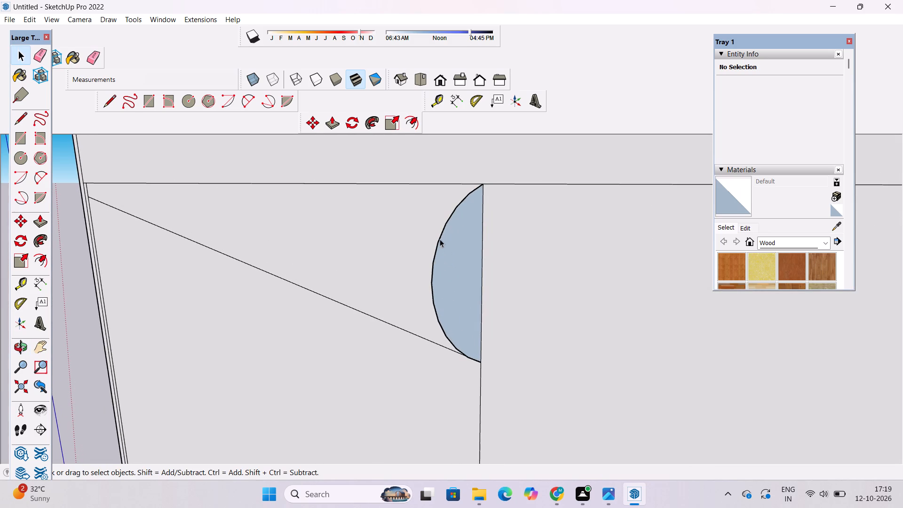
click(444, 228)
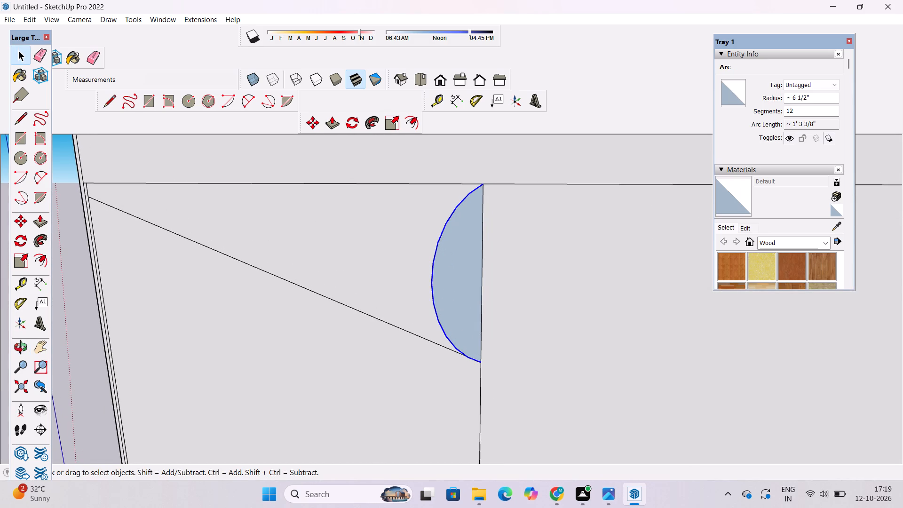
click(799, 114)
key(BackSpace)
key(BackSpace)
key(BackSpace)
key(BackSpace)
key(BackSpace)
key(BackSpace)
key(BackSpace)
key(BackSpace)
key(BackSpace)
key(BackSpace)
key(BackSpace)
key(BackSpace)
text(30)
key(Return)
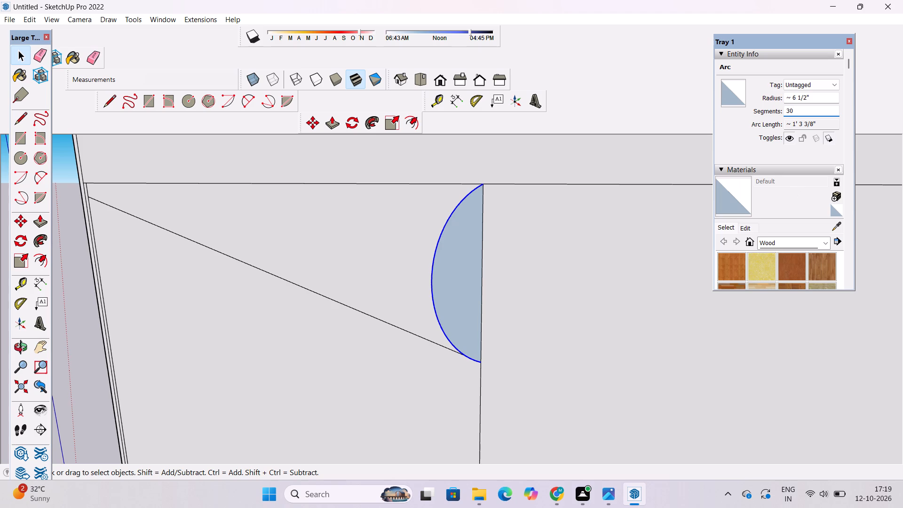
click(93, 345)
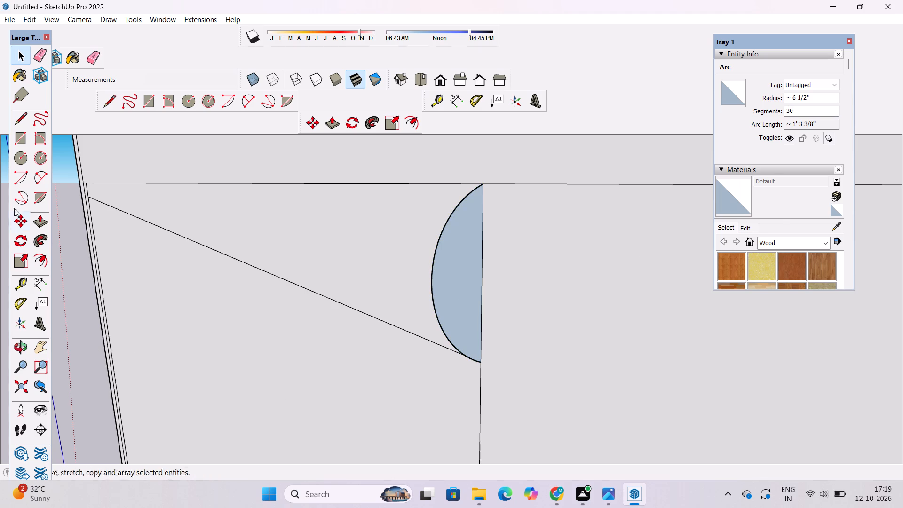
Push/Pull the arc-shaped profile 46' along the top band to the large opening's left side line.
click(15, 347)
drag(155, 323, 318, 316)
scroll(373, 302, down, 3)
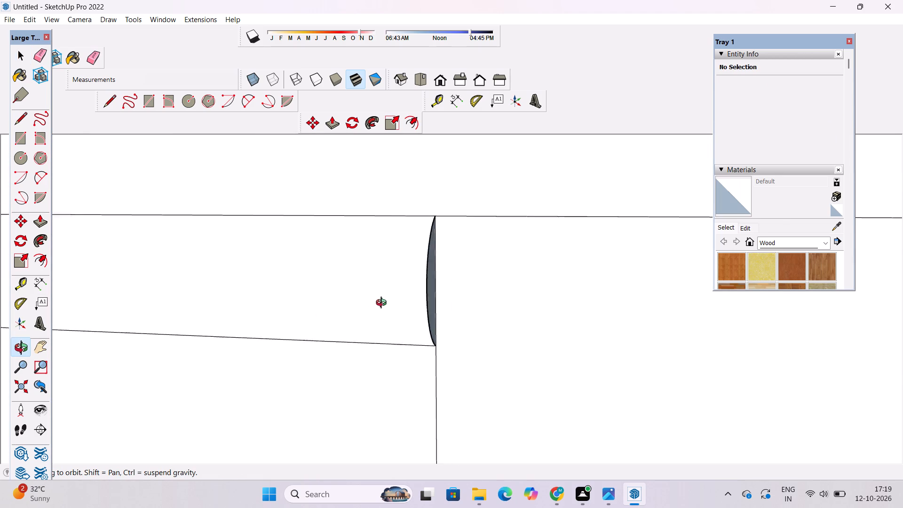
scroll(383, 304, down, 8)
drag(257, 350, 412, 324)
scroll(471, 295, down, 10)
drag(477, 302, 437, 310)
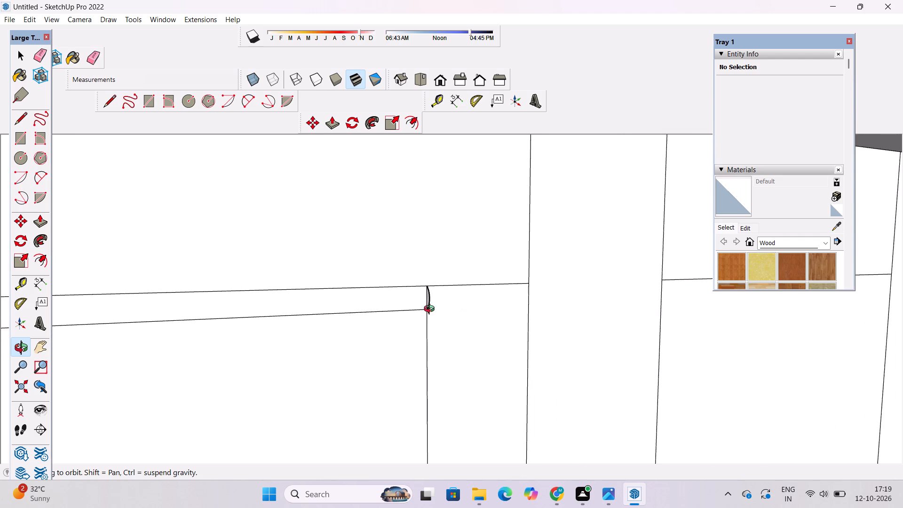
shift+drag(392, 310, 498, 288)
scroll(539, 272, up, 4)
shift+drag(524, 283, 567, 276)
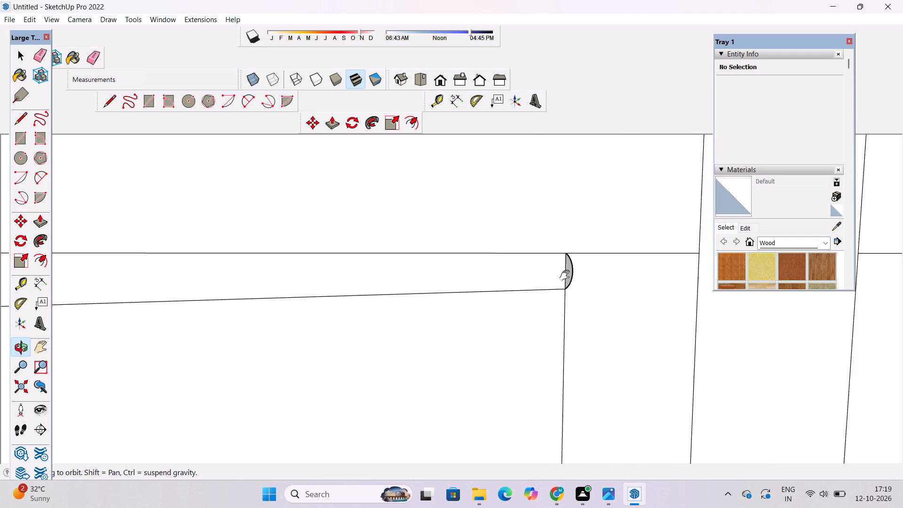
click(35, 220)
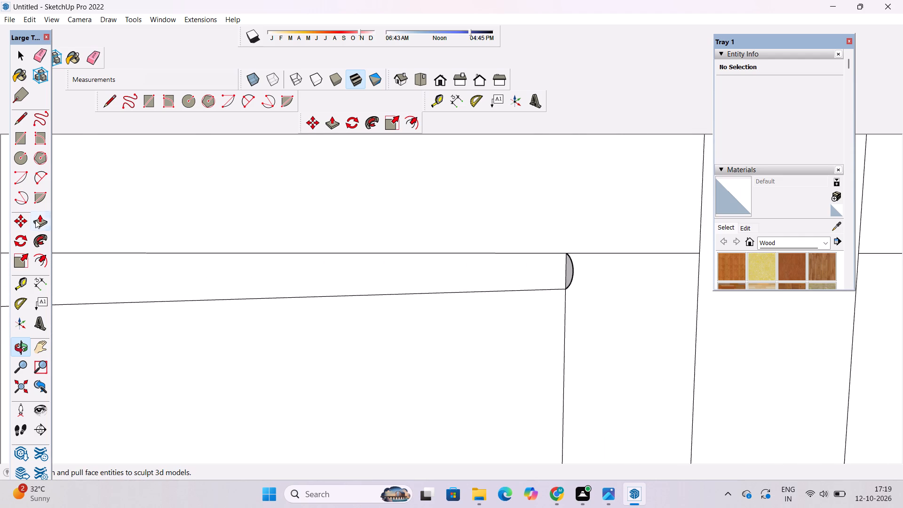
scroll(570, 279, up, 4)
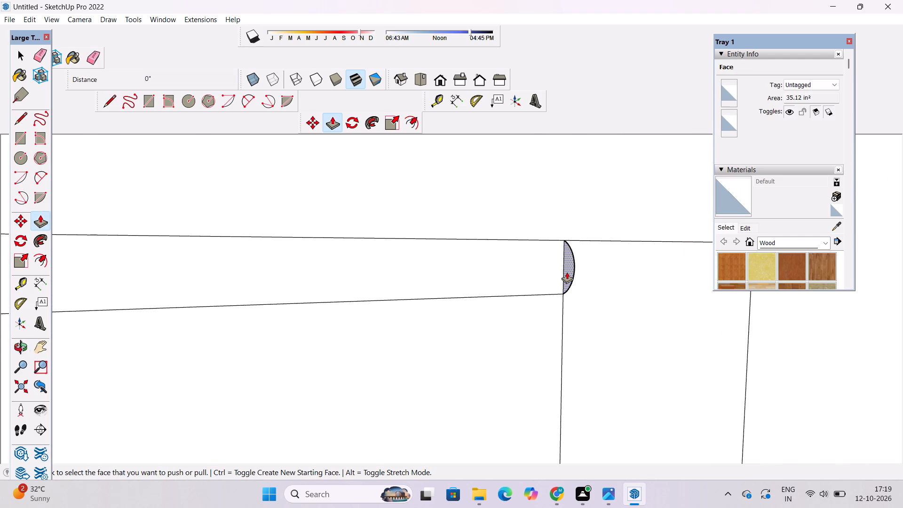
click(567, 272)
scroll(549, 277, down, 8)
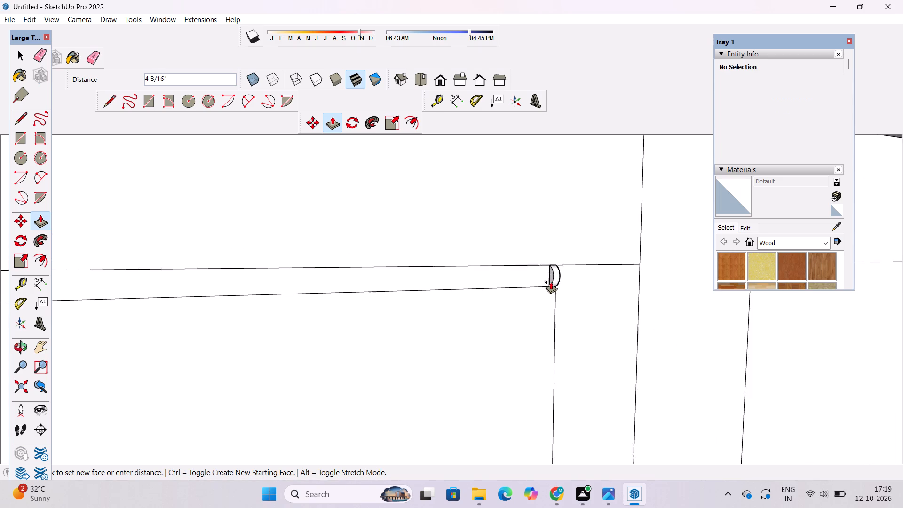
scroll(551, 282, down, 17)
scroll(322, 282, up, 7)
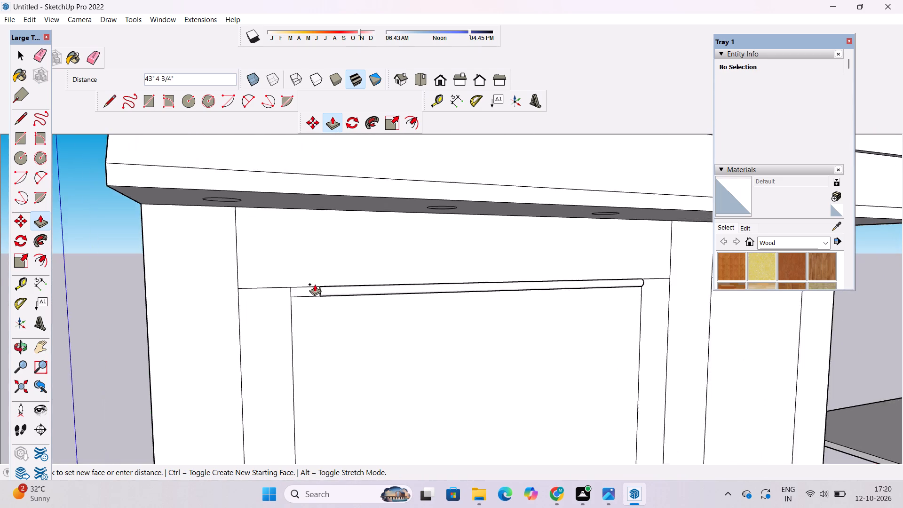
scroll(315, 284, up, 2)
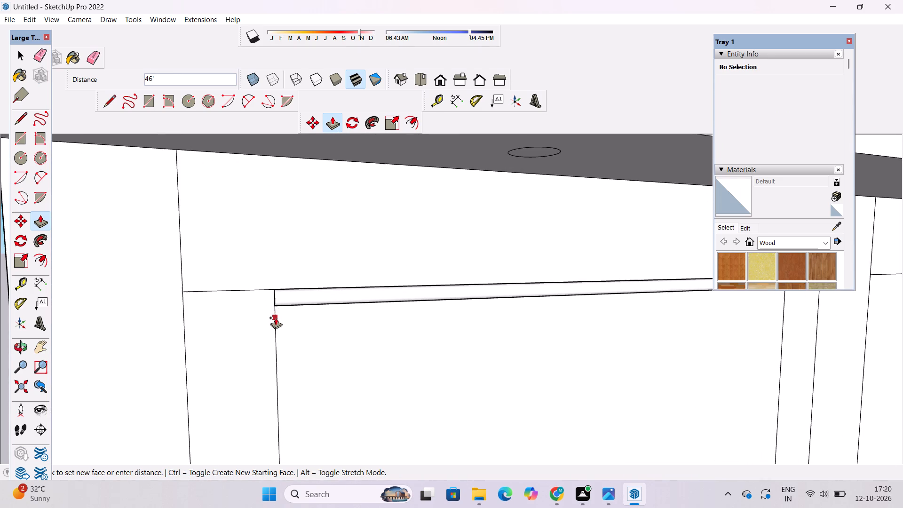
click(276, 317)
Examine the rounded moulding along the large opening's top edge from the front and at oblique angles.
scroll(268, 295, down, 5)
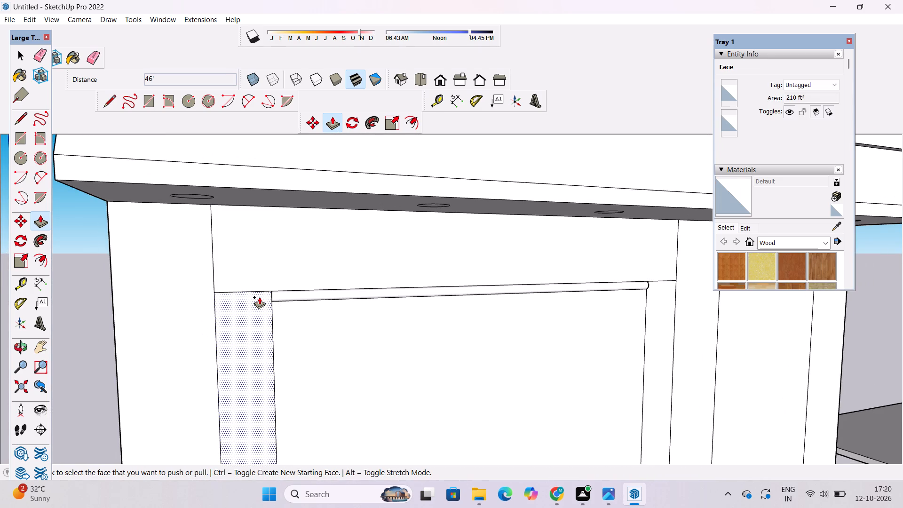
key(o)
scroll(259, 297, down, 6)
drag(540, 378, 409, 407)
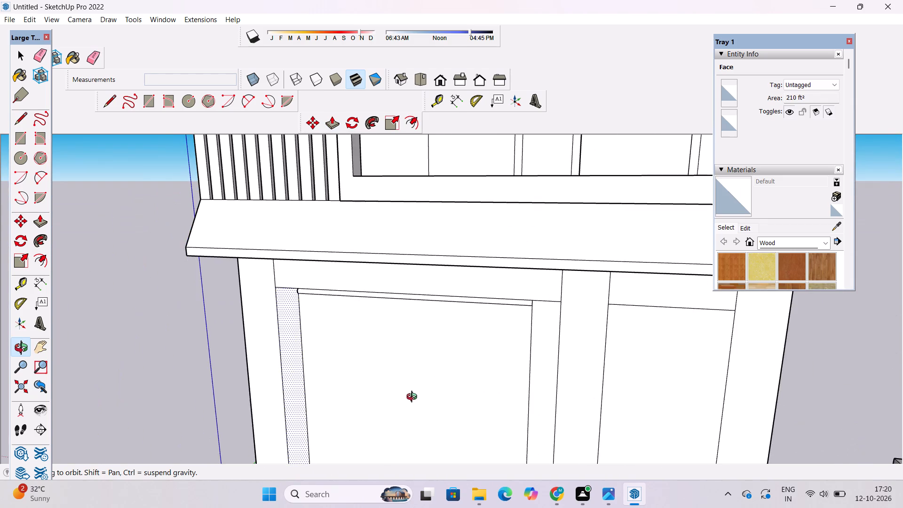
scroll(539, 297, up, 15)
drag(607, 337, 509, 350)
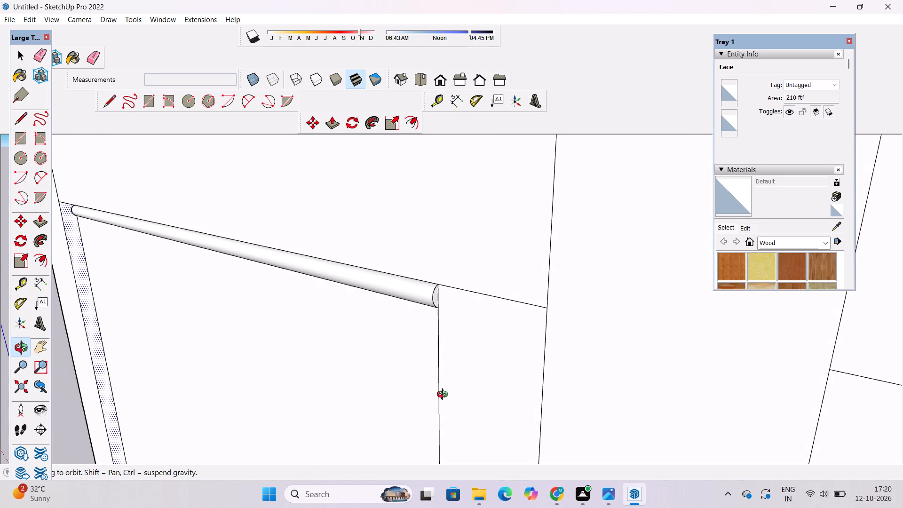
scroll(399, 322, down, 1)
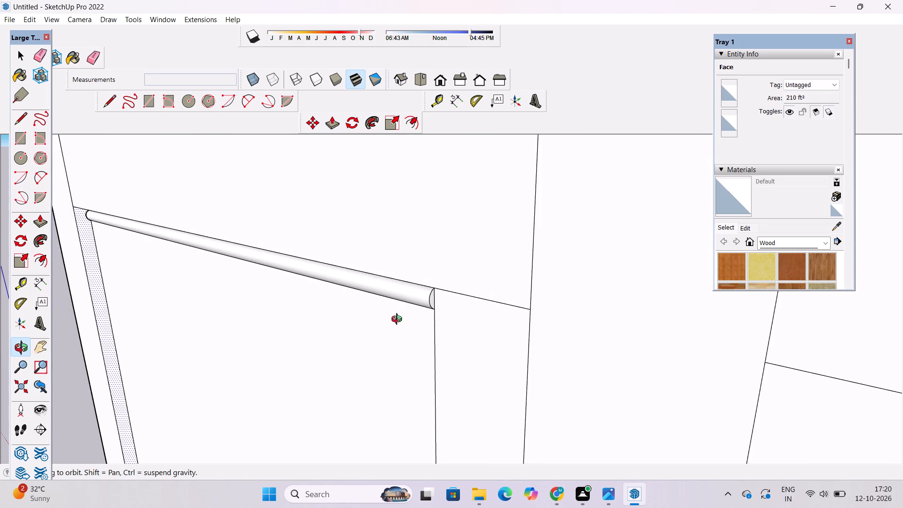
scroll(399, 320, up, 1)
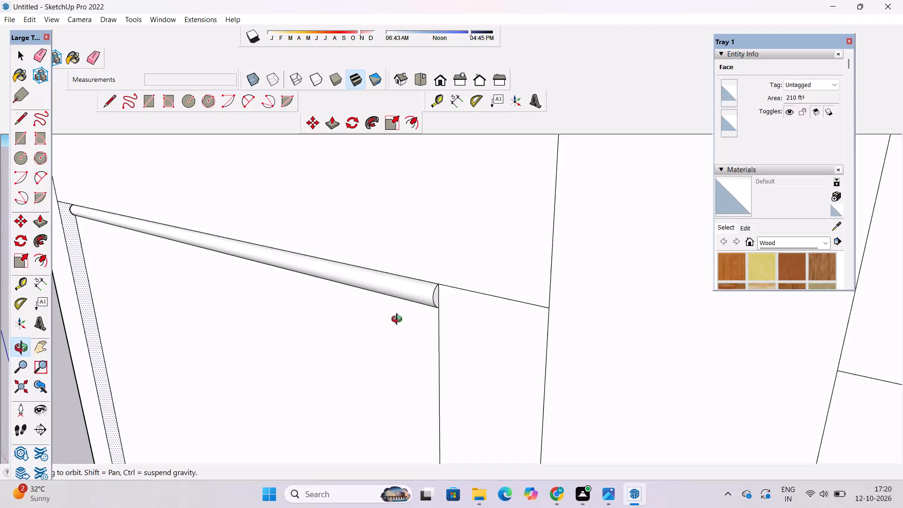
scroll(400, 324, down, 3)
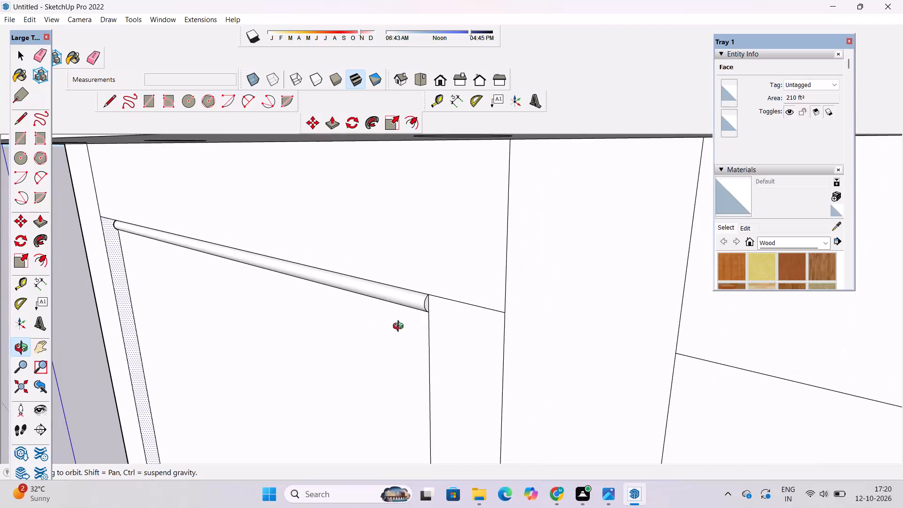
drag(392, 333, 400, 323)
drag(396, 327, 493, 276)
scroll(483, 285, down, 6)
shift+drag(478, 293, 524, 269)
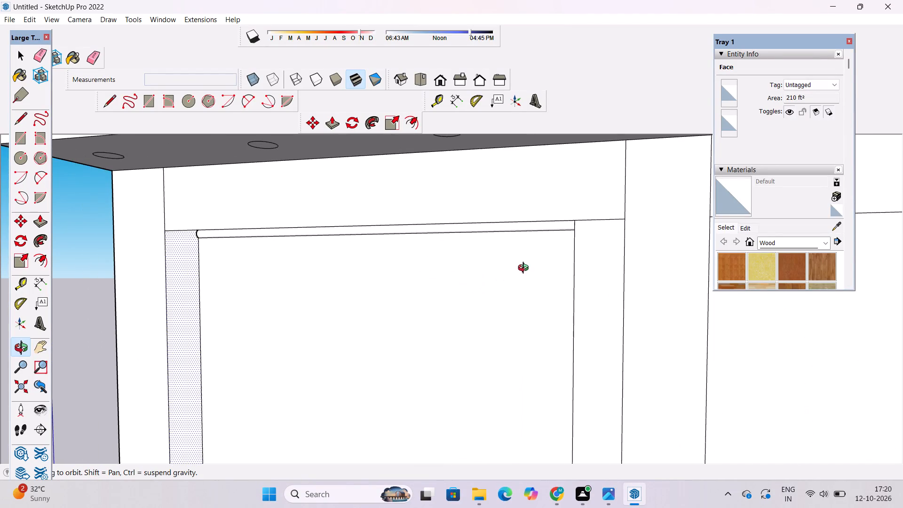
shift+drag(523, 270, 535, 270)
scroll(476, 274, down, 1)
shift+click(475, 274)
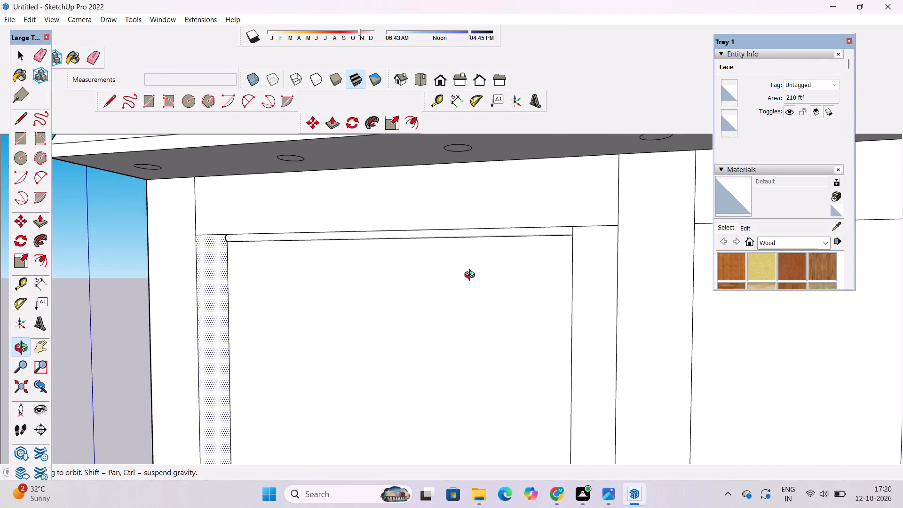
scroll(472, 276, down, 3)
scroll(472, 276, up, 2)
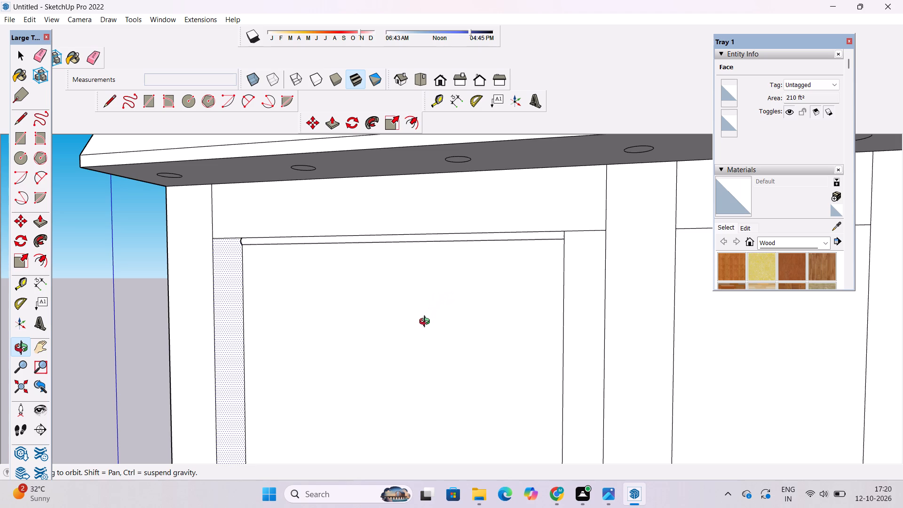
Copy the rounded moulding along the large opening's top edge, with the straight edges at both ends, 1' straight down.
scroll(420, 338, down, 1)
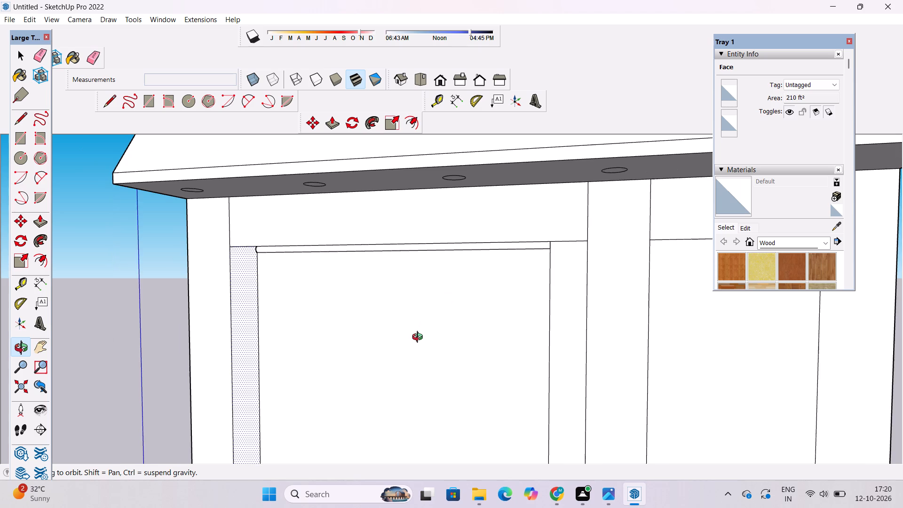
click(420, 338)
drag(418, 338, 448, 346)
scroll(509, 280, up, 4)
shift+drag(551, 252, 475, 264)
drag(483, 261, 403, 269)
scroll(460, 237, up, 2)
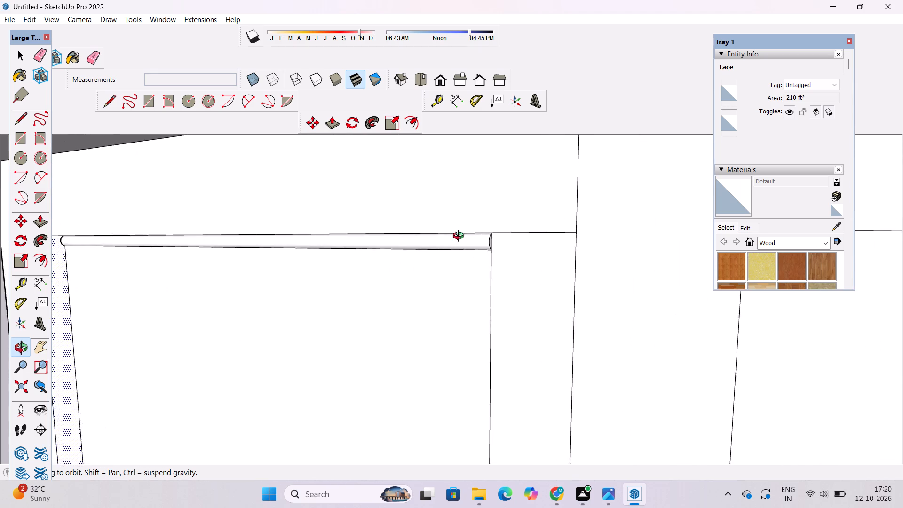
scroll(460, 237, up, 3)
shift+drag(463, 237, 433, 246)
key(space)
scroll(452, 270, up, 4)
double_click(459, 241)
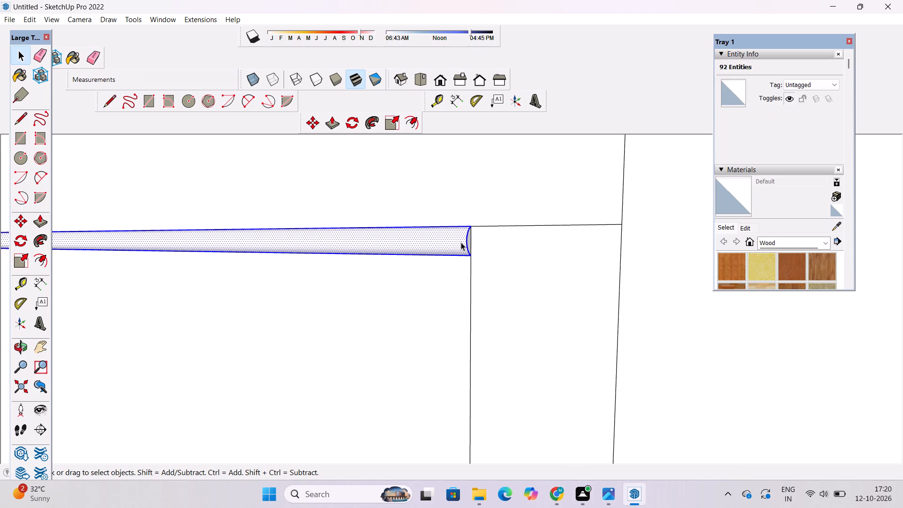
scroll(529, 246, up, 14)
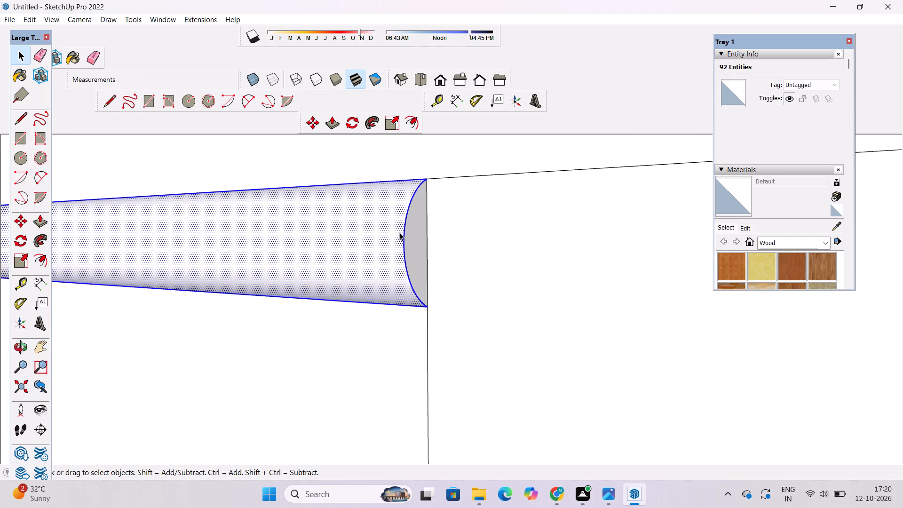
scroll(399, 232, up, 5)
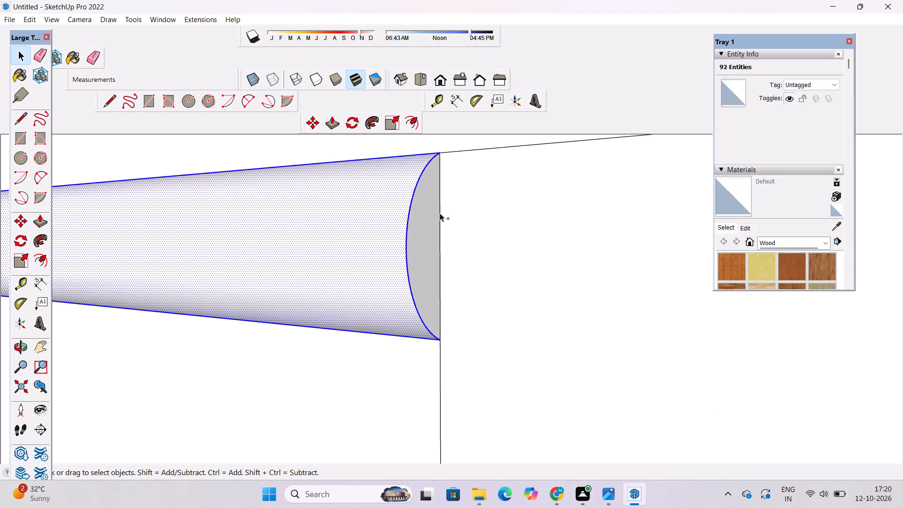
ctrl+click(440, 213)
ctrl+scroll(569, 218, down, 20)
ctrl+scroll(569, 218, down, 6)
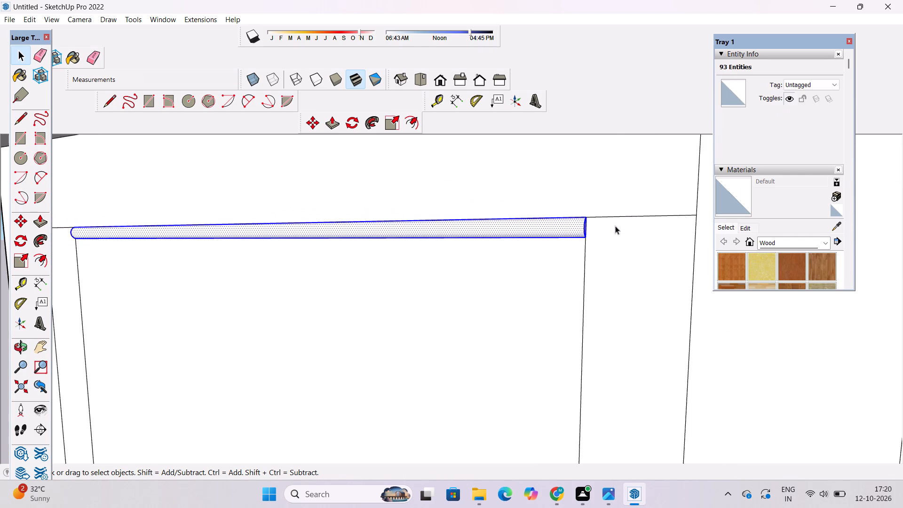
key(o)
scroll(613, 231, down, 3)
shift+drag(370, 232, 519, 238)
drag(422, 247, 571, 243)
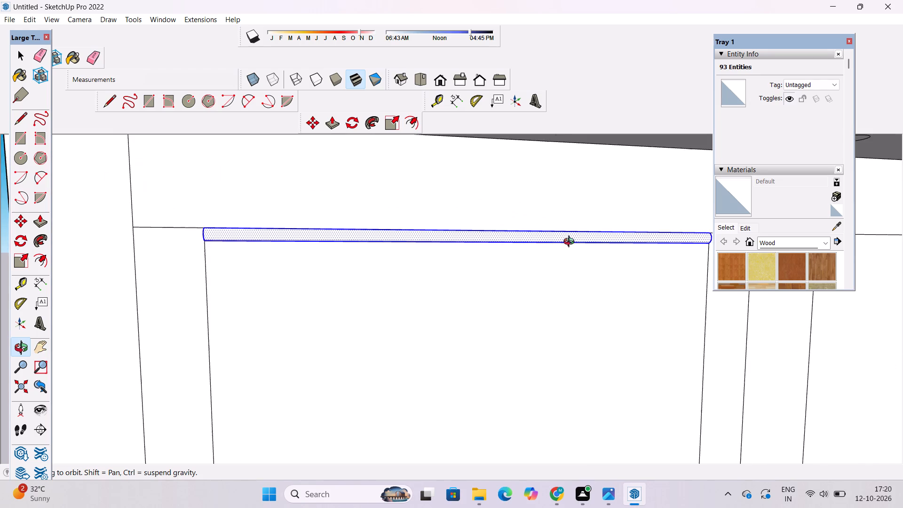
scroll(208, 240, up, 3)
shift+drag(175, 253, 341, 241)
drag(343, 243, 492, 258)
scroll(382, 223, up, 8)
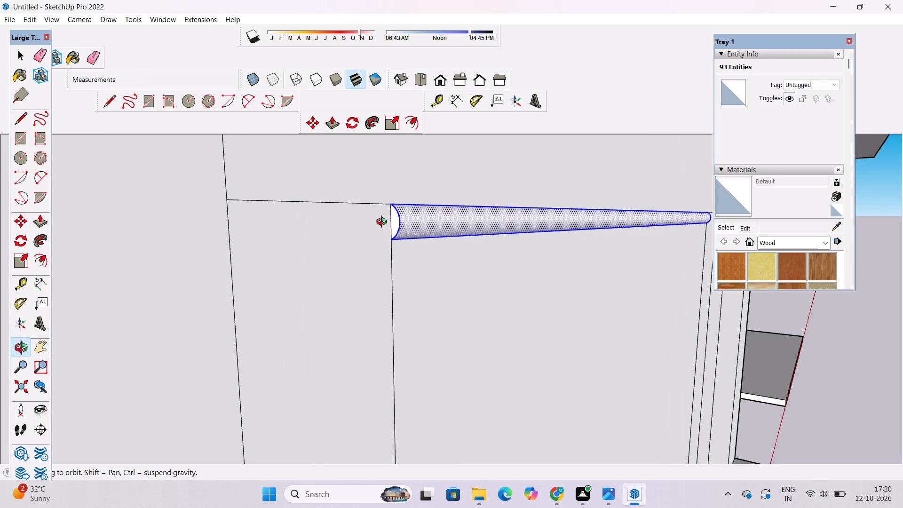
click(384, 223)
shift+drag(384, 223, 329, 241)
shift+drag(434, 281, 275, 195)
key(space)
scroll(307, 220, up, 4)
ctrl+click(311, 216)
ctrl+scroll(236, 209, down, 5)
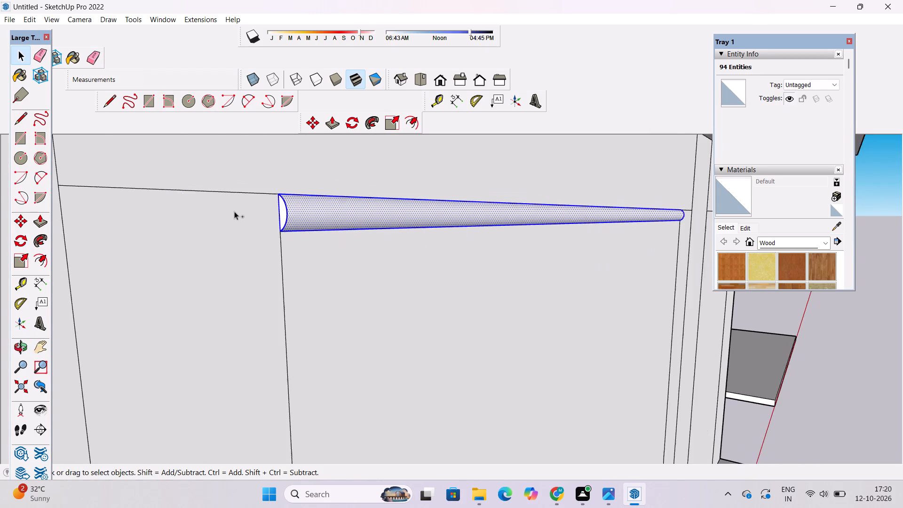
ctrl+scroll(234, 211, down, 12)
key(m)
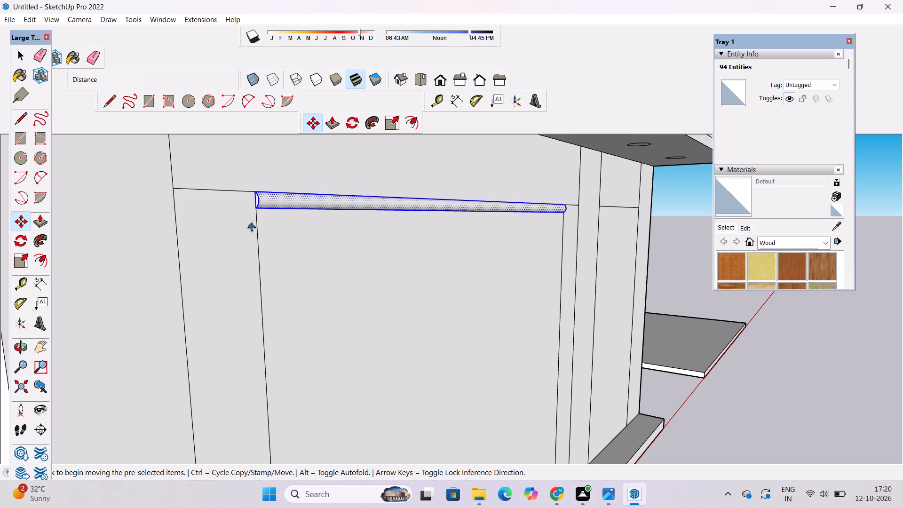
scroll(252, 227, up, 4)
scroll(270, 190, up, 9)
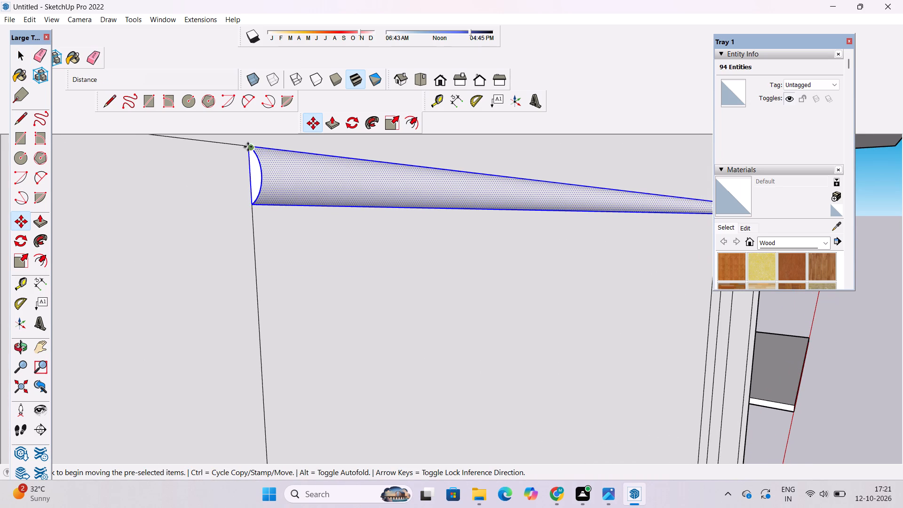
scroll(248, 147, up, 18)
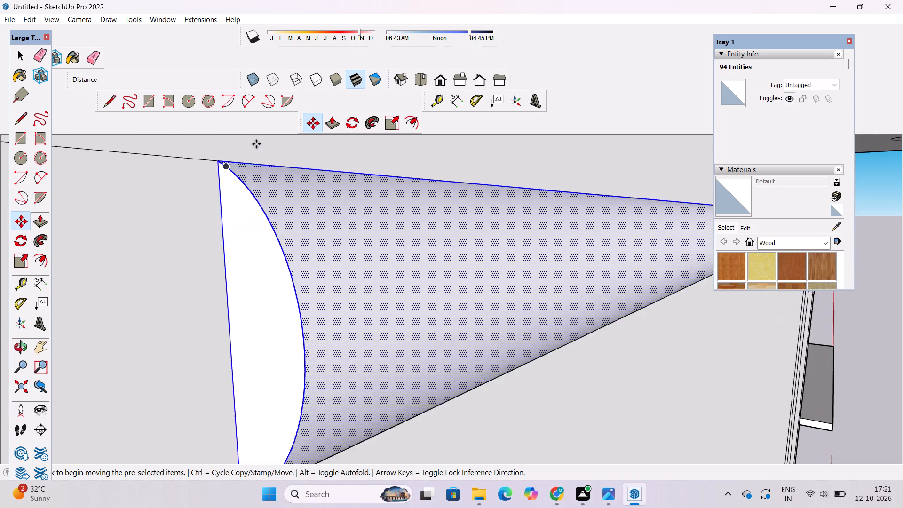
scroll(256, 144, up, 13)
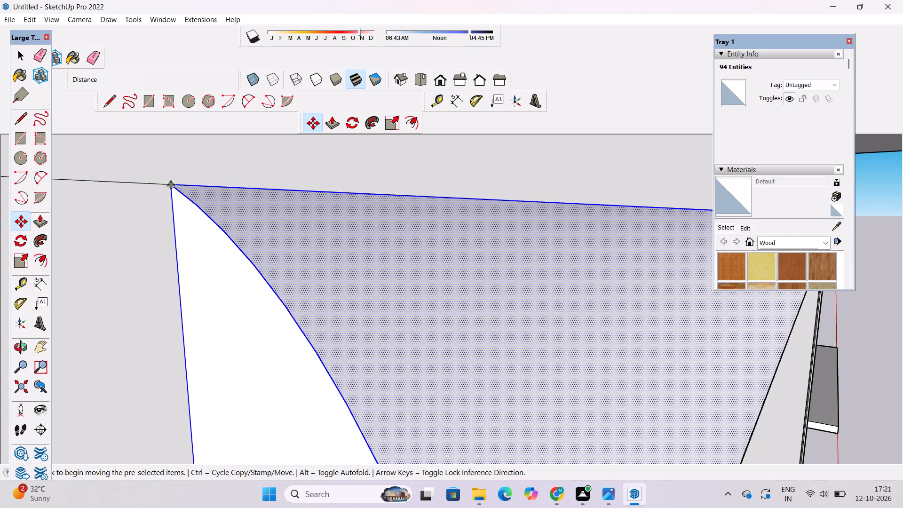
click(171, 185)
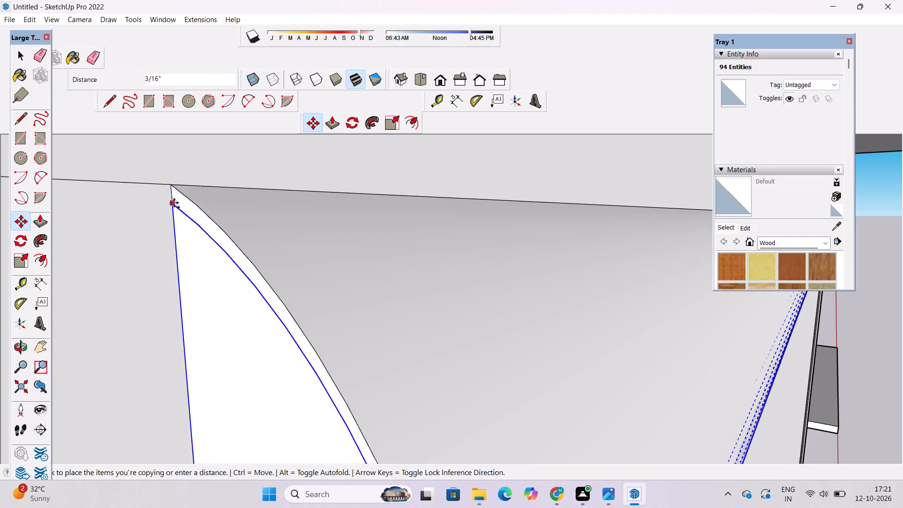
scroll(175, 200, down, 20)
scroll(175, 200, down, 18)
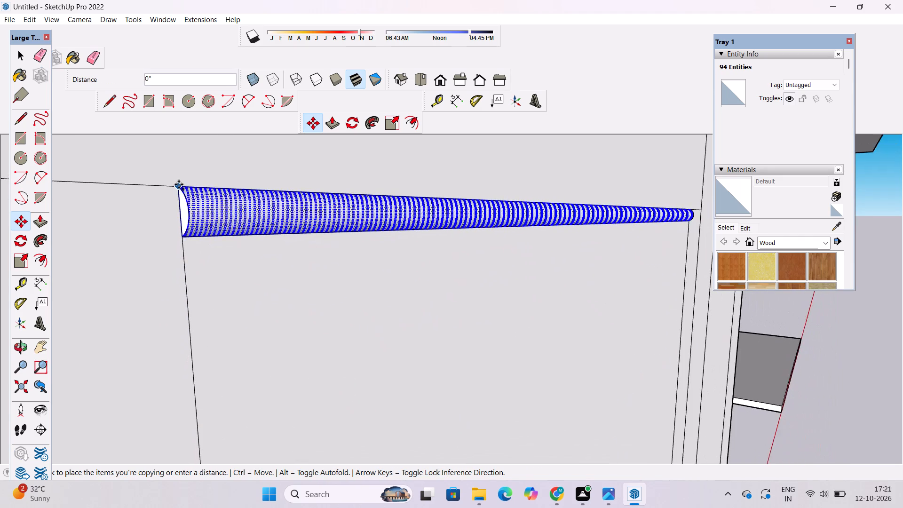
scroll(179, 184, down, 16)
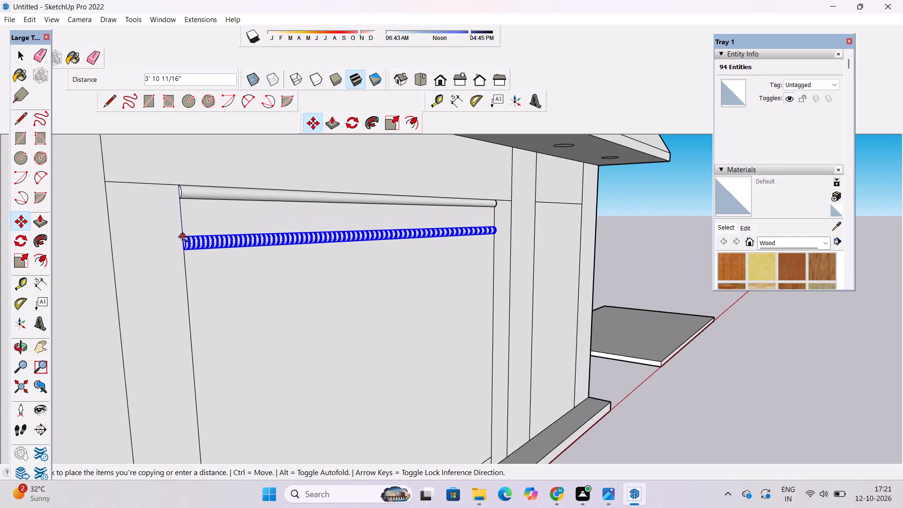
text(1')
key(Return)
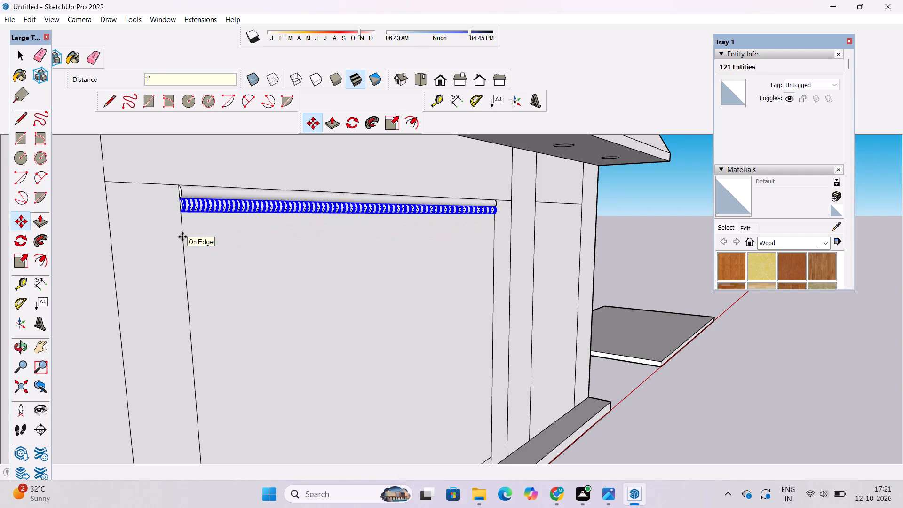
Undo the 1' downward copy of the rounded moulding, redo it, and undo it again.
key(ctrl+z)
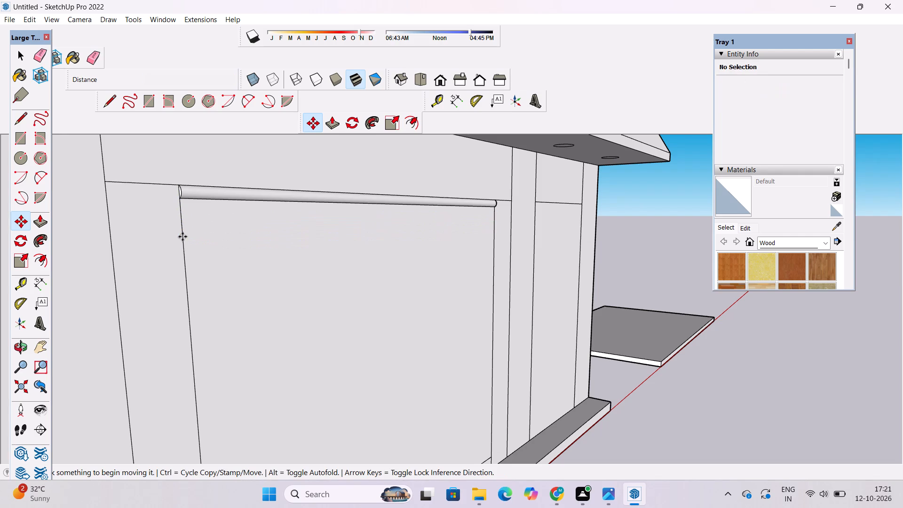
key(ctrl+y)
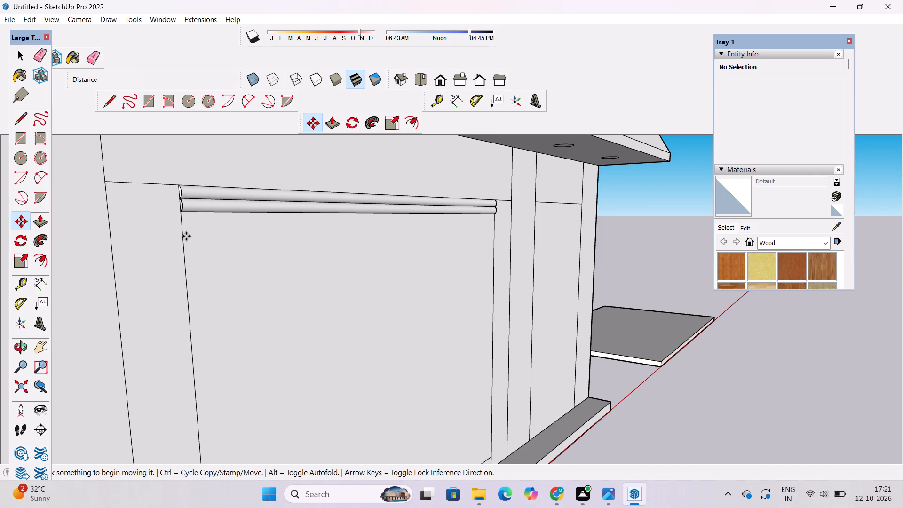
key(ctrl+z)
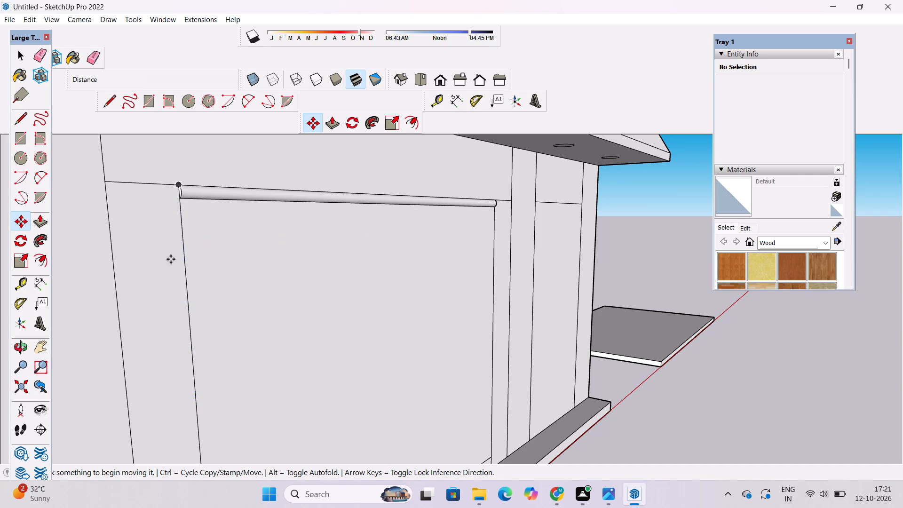
Copy the rounded moulding along the large opening's top edge, including its end face and the straight edges at its end, 2' straight down.
key(space)
double_click(204, 190)
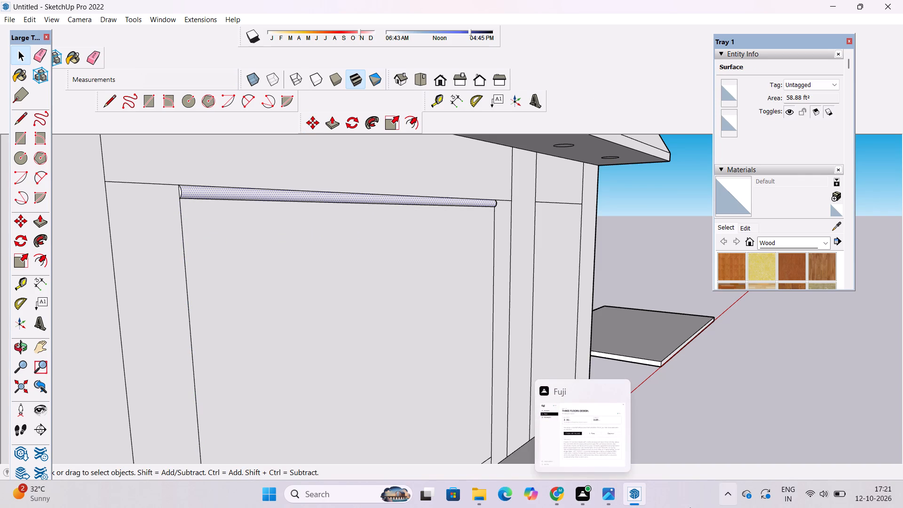
click(667, 447)
scroll(169, 167, up, 13)
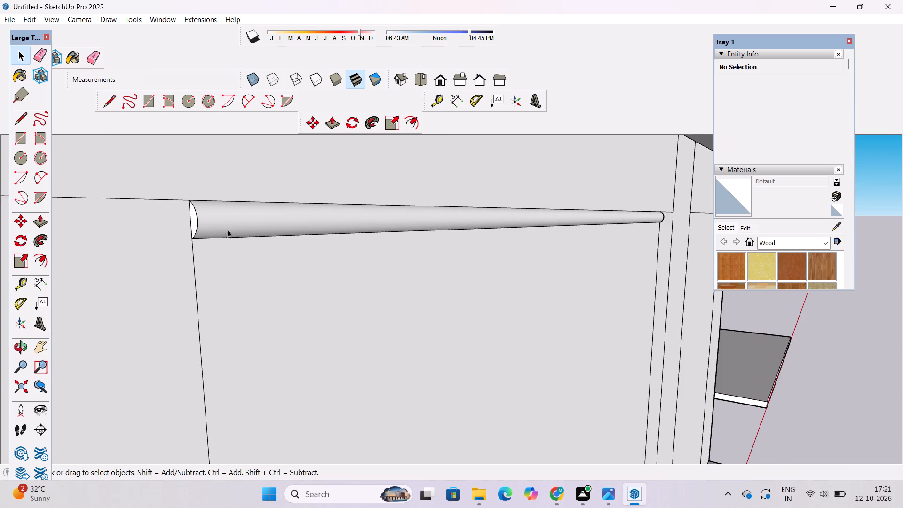
scroll(238, 240, up, 4)
double_click(260, 224)
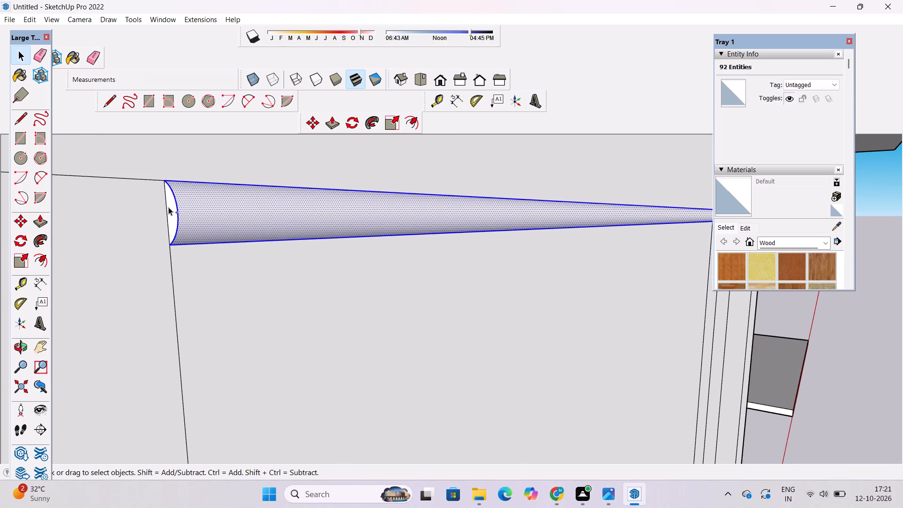
ctrl+click(167, 205)
ctrl+scroll(68, 229, down, 18)
scroll(350, 223, up, 1)
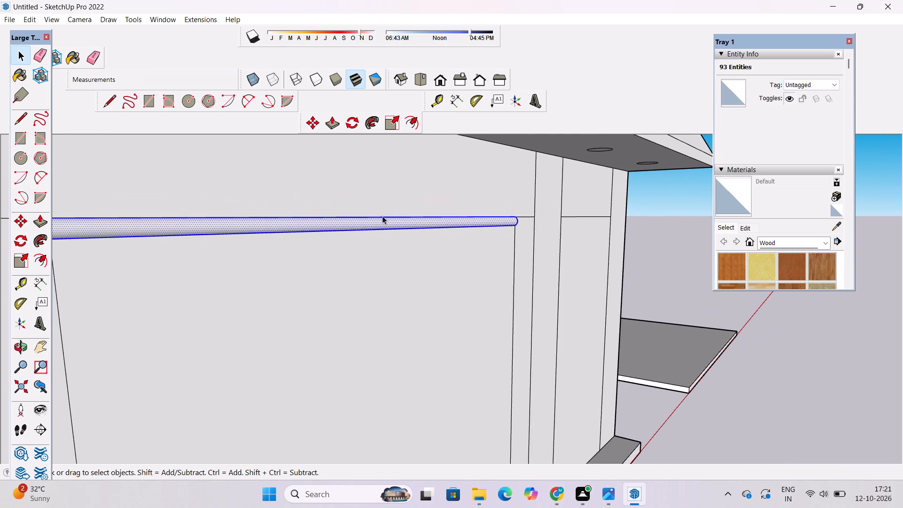
scroll(132, 235, down, 5)
scroll(345, 230, up, 3)
key(o)
drag(480, 241, 240, 260)
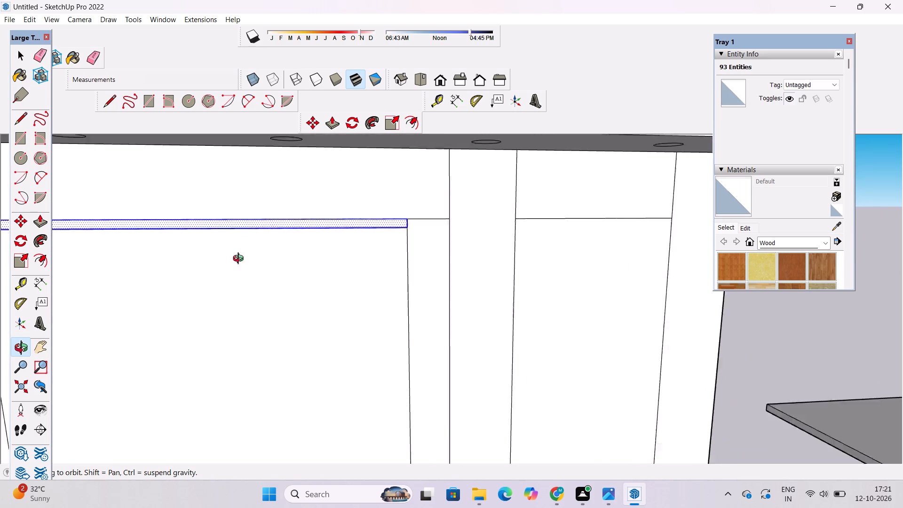
drag(240, 260, 214, 266)
scroll(404, 231, up, 3)
scroll(404, 231, down, 1)
scroll(404, 231, up, 19)
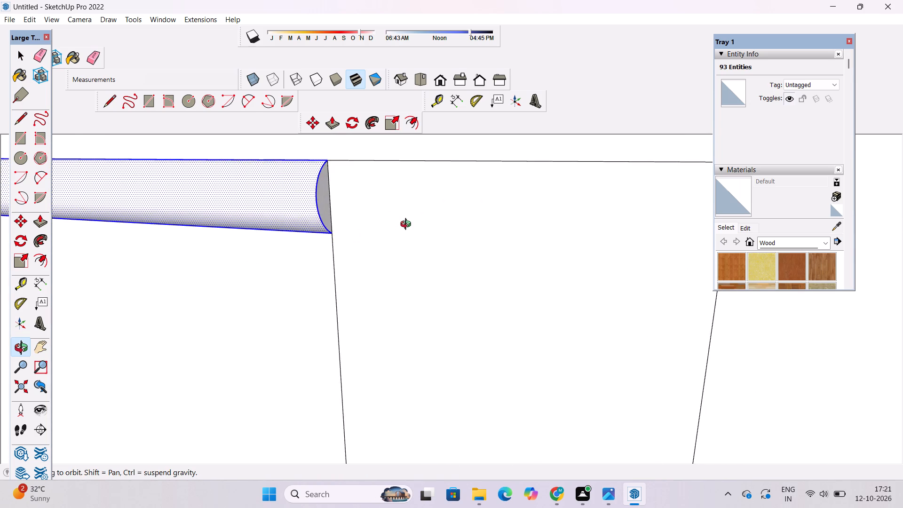
shift+drag(403, 228, 372, 249)
scroll(299, 247, up, 4)
key(space)
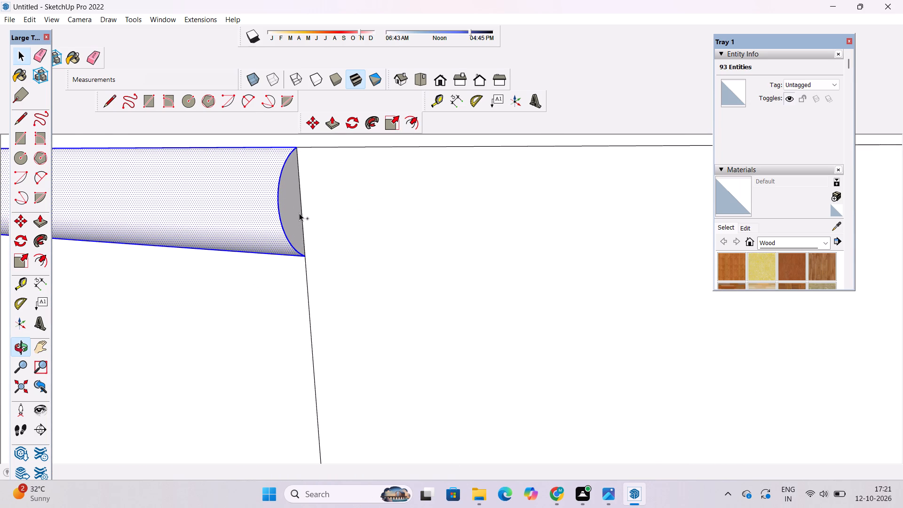
ctrl+click(299, 213)
ctrl+click(302, 211)
ctrl+scroll(379, 182, down, 12)
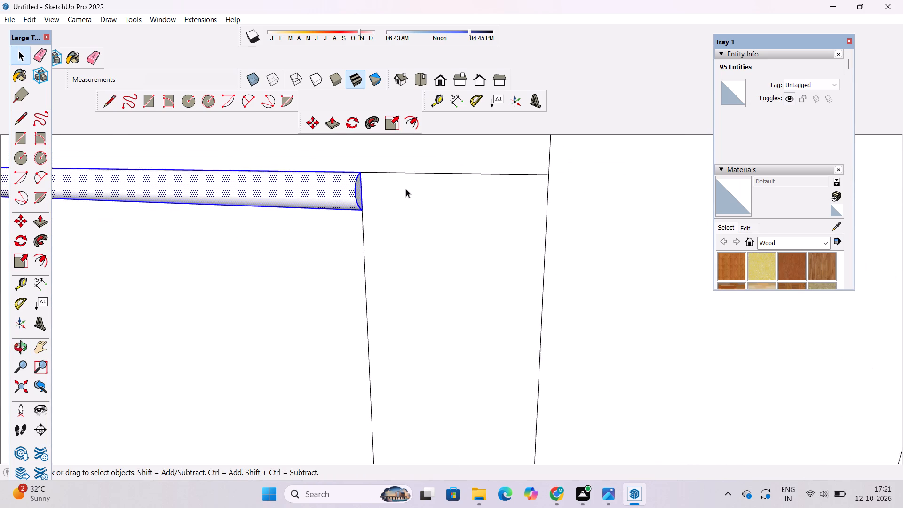
ctrl+scroll(406, 189, down, 2)
scroll(424, 194, down, 5)
scroll(486, 174, down, 9)
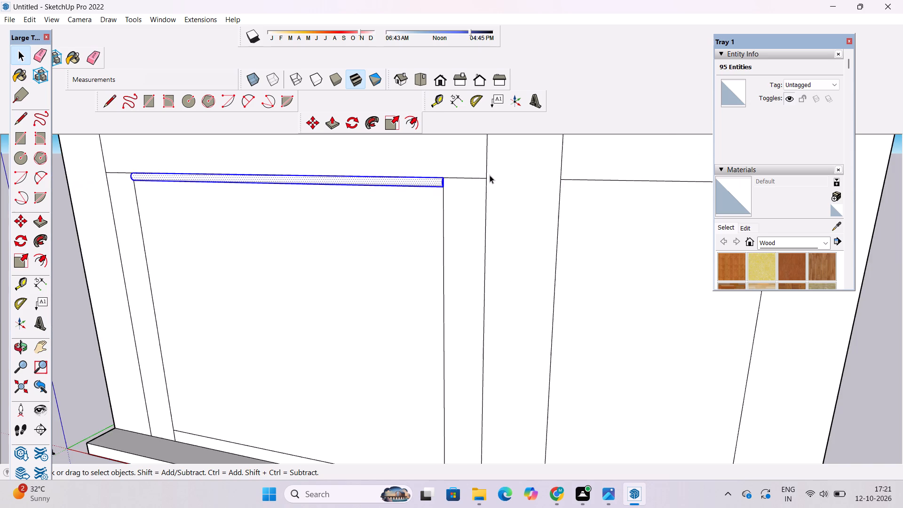
key(m)
scroll(586, 194, down, 8)
key(o)
drag(183, 282, 342, 279)
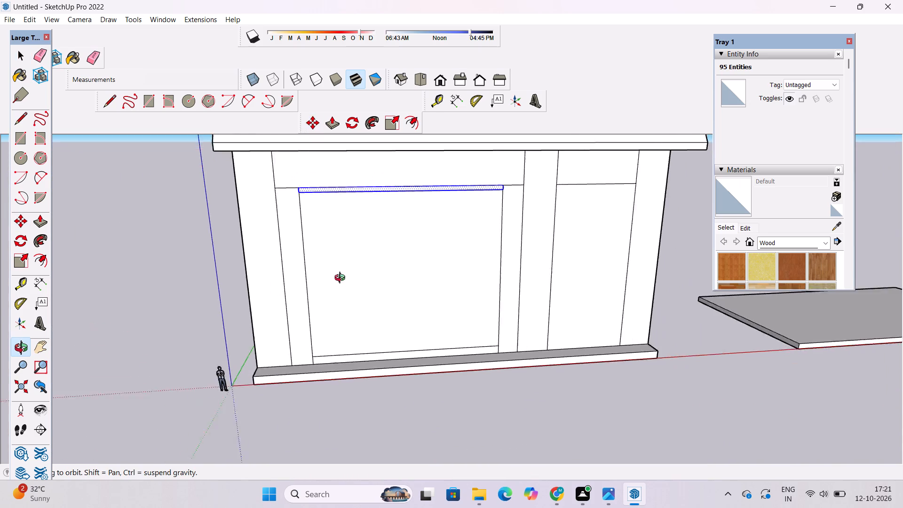
drag(342, 279, 467, 262)
scroll(316, 188, up, 9)
drag(312, 189, 312, 198)
scroll(309, 199, up, 4)
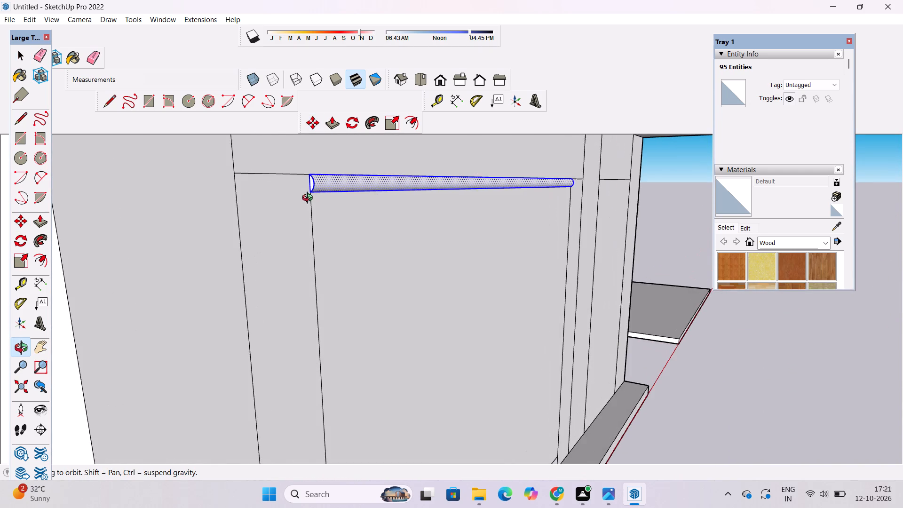
shift+drag(309, 199, 284, 212)
scroll(284, 207, up, 3)
shift+click(284, 213)
key(m)
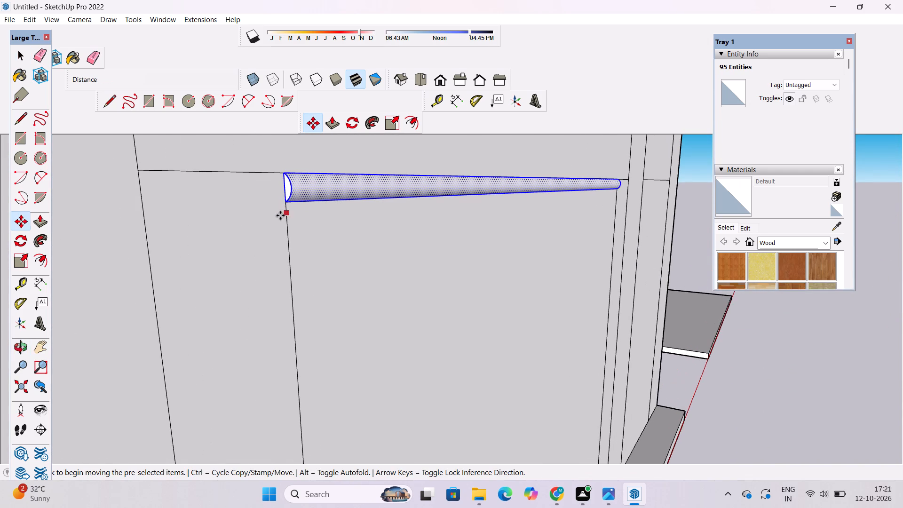
scroll(284, 173, up, 7)
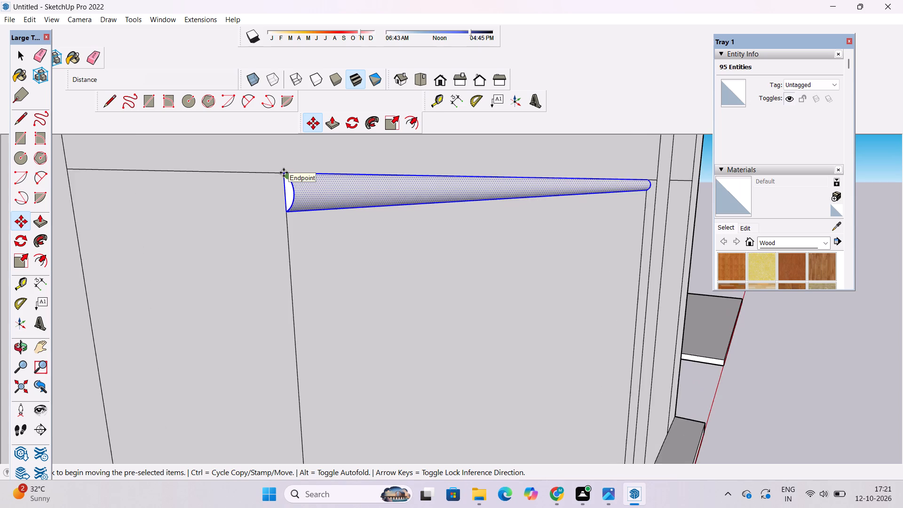
scroll(284, 173, up, 20)
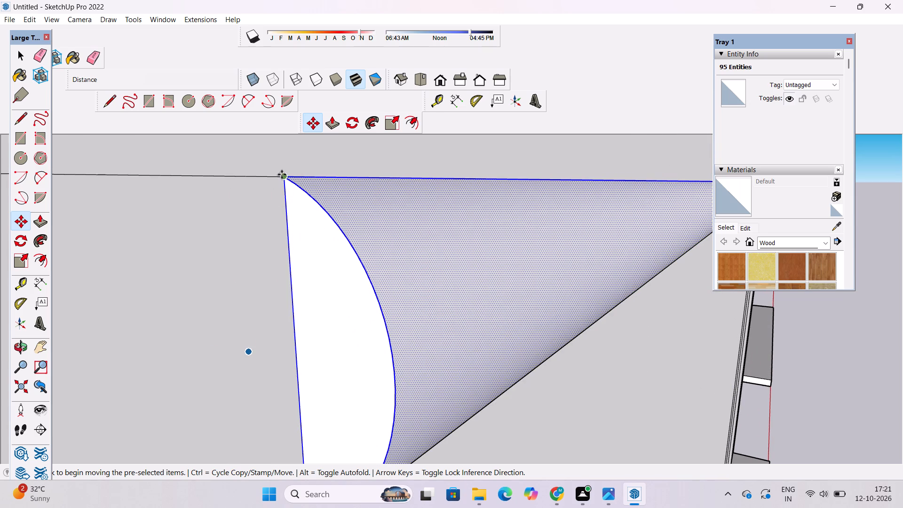
click(284, 176)
scroll(289, 194, down, 5)
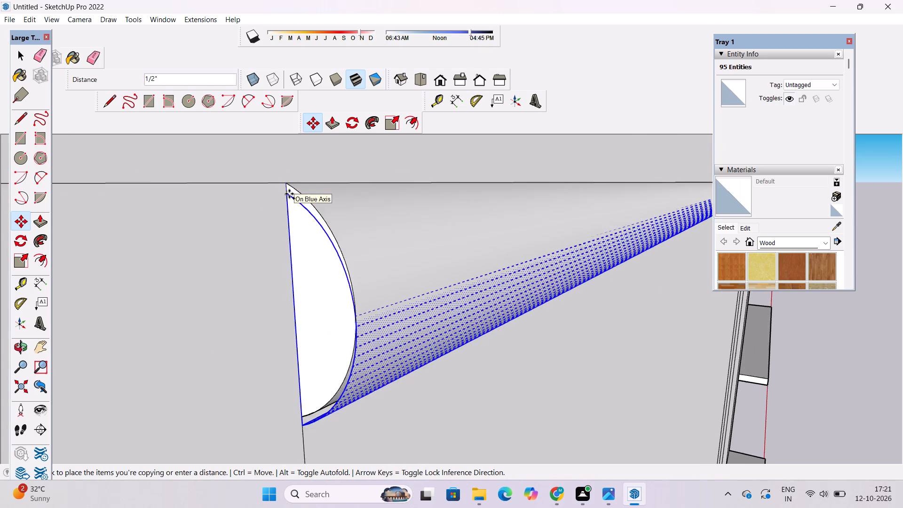
scroll(289, 194, down, 20)
scroll(289, 194, down, 3)
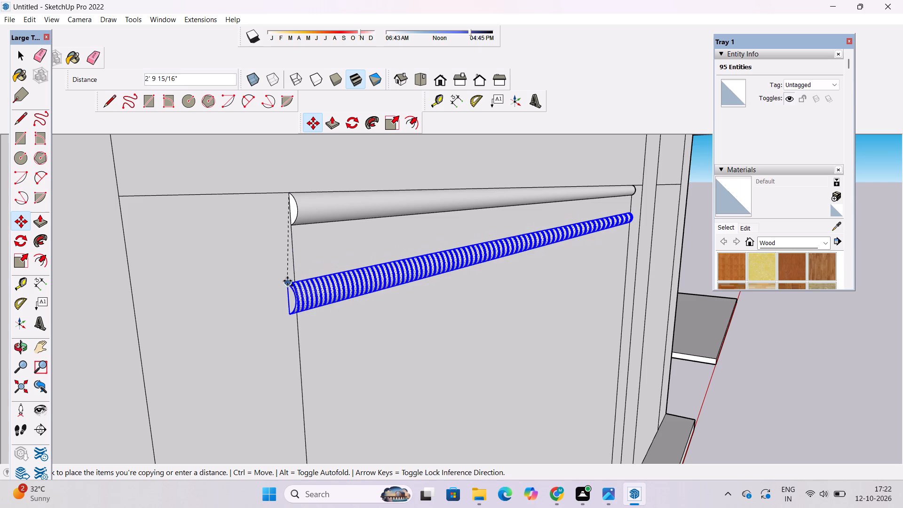
text(2')
key(Return)
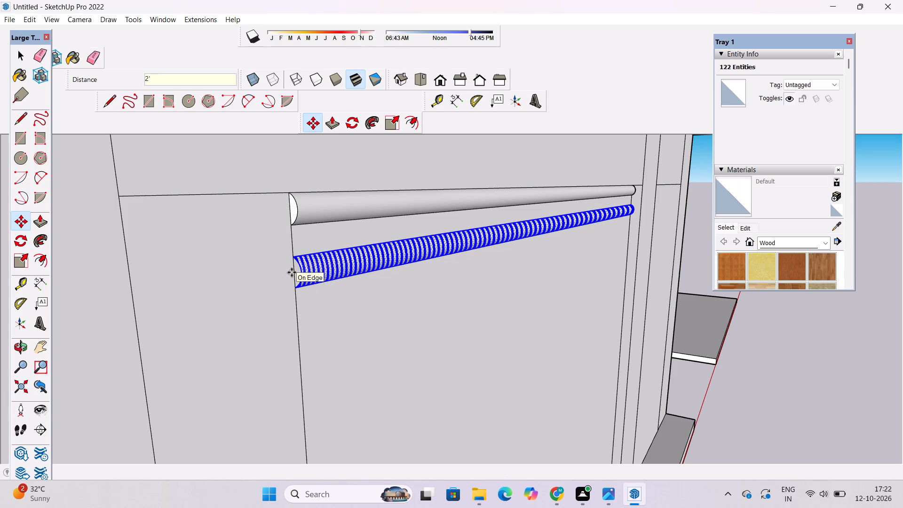
Repeat the moulding copy as an array of 15 down the large opening.
scroll(292, 272, down, 6)
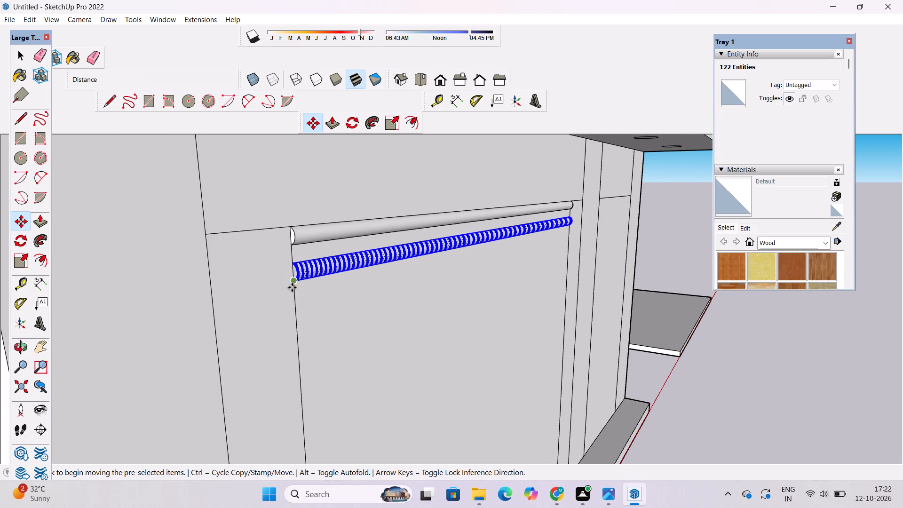
scroll(291, 319, up, 4)
scroll(272, 285, down, 8)
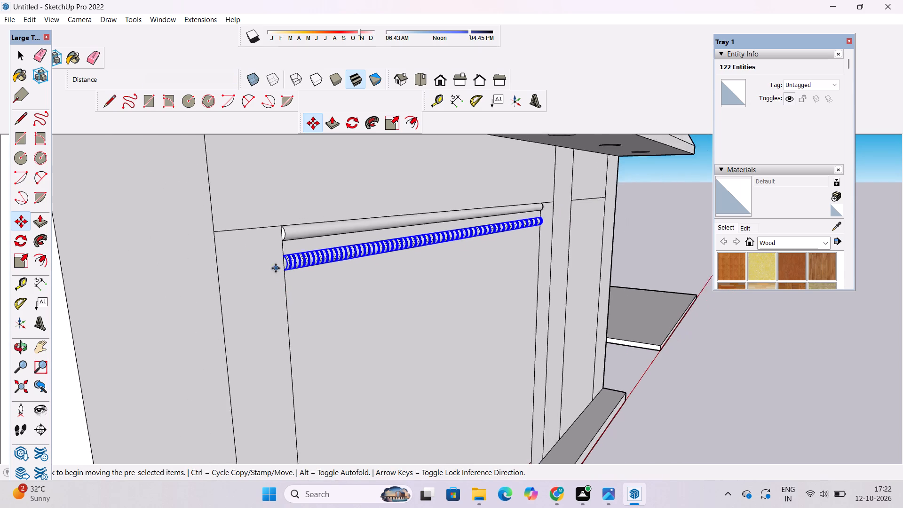
scroll(276, 268, down, 2)
scroll(291, 281, up, 4)
key(asterisk)
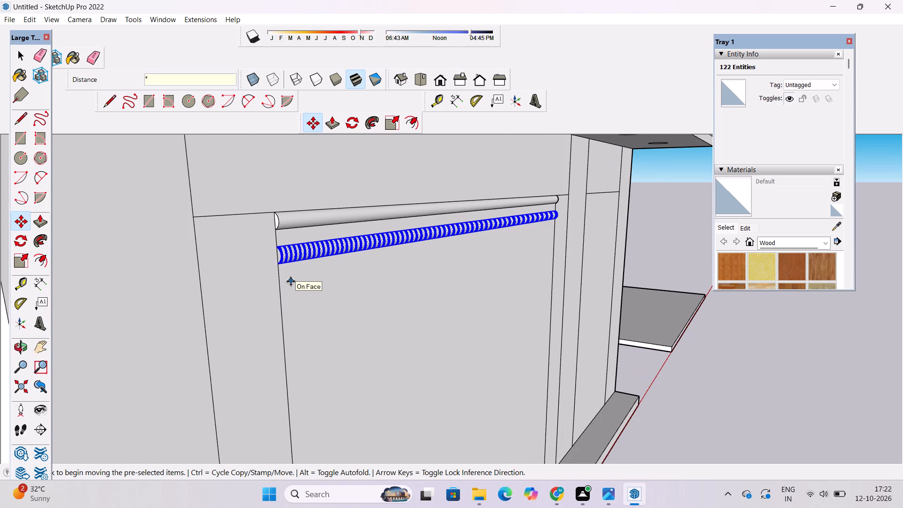
text(15)
key(Return)
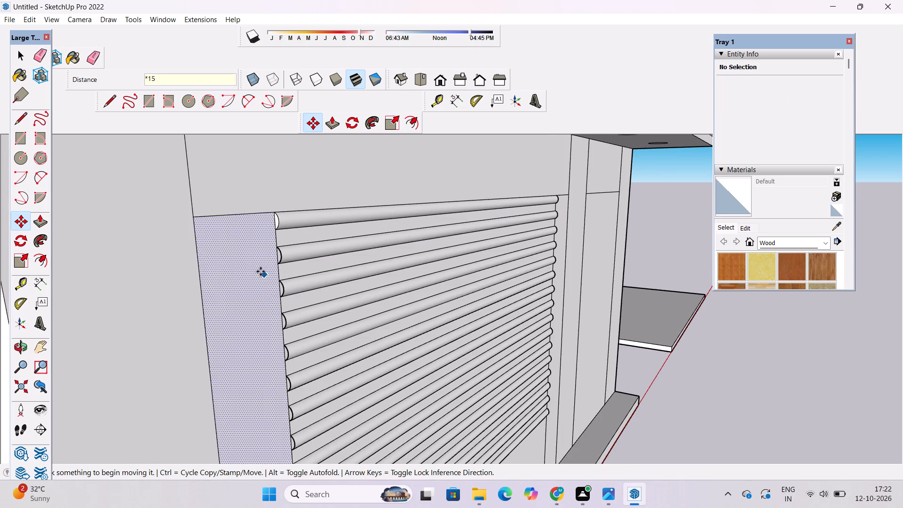
Examine the left end of the lowest moulding in the large opening from close up and at oblique angles.
scroll(224, 267, down, 18)
scroll(250, 346, up, 2)
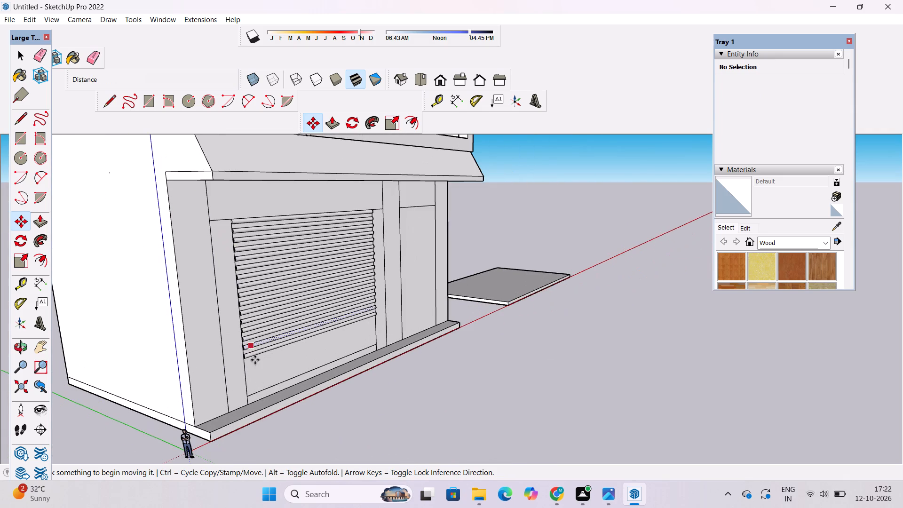
scroll(252, 363, up, 20)
scroll(252, 363, up, 3)
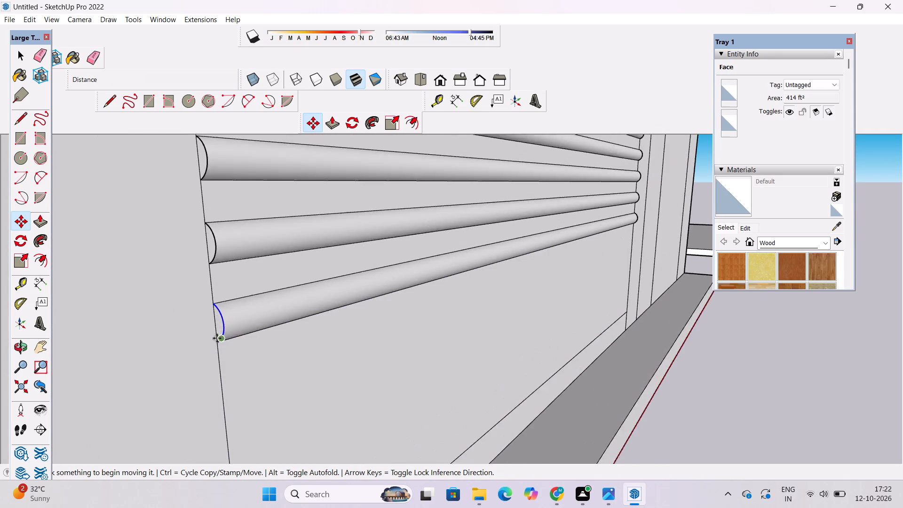
scroll(217, 338, up, 4)
key(space)
click(224, 315)
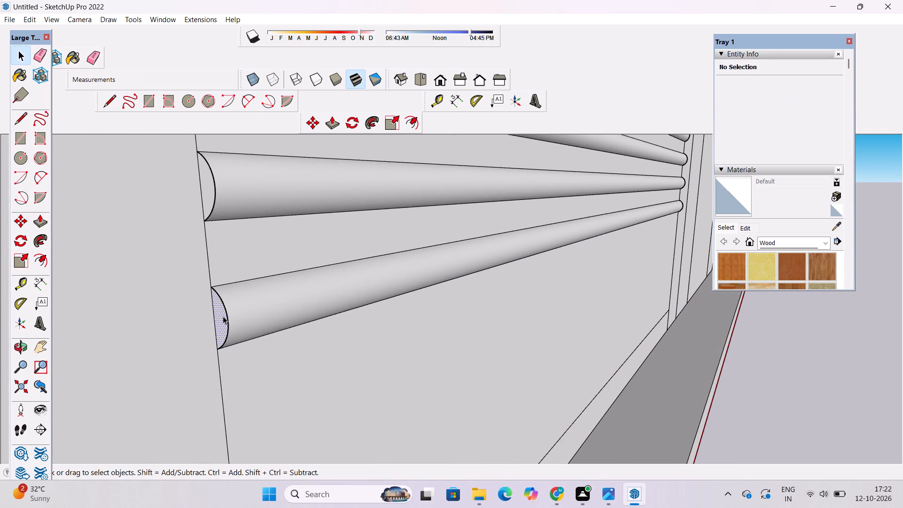
click(184, 324)
scroll(217, 311, up, 1)
click(251, 326)
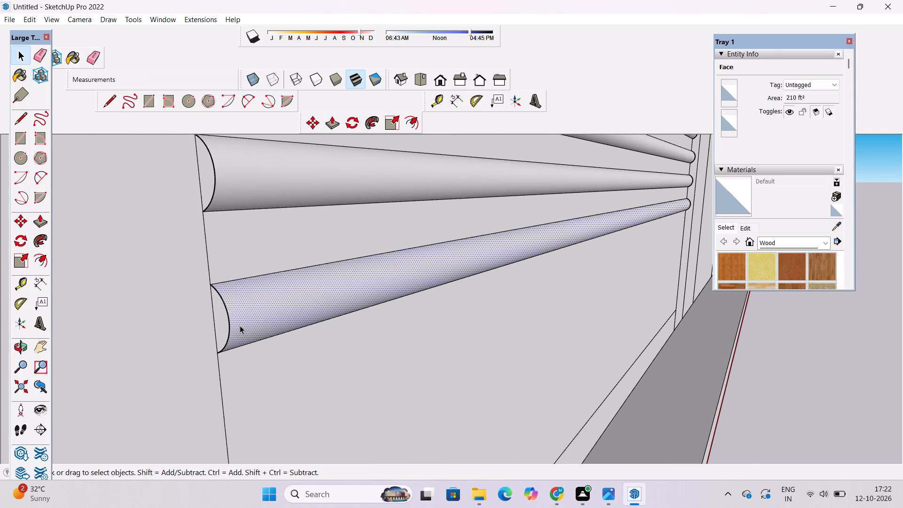
scroll(189, 323, up, 5)
key(o)
drag(173, 345, 306, 341)
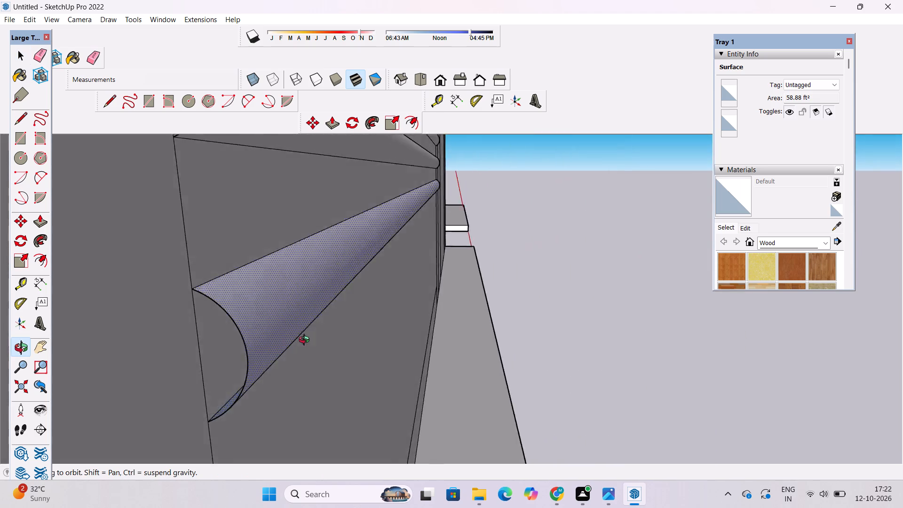
drag(306, 341, 161, 324)
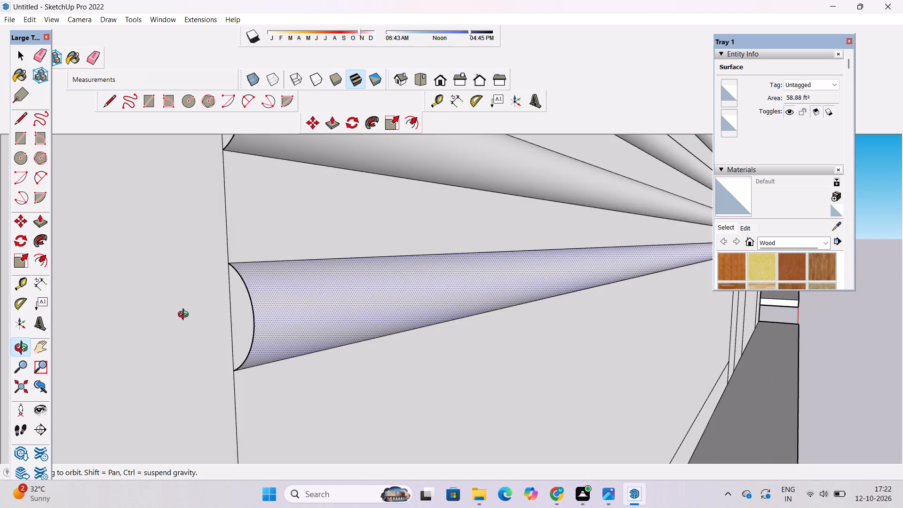
Draw a line between the two endpoints of the arc at the lowest moulding's left end to close it with a face.
scroll(189, 316, down, 4)
click(236, 339)
scroll(230, 341, up, 2)
drag(228, 352, 228, 353)
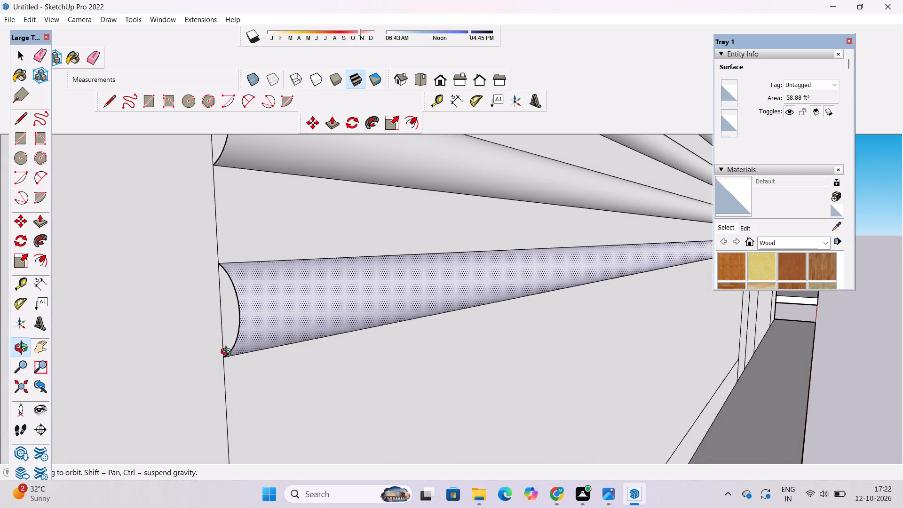
drag(228, 353, 252, 356)
shift+click(225, 373)
key(l)
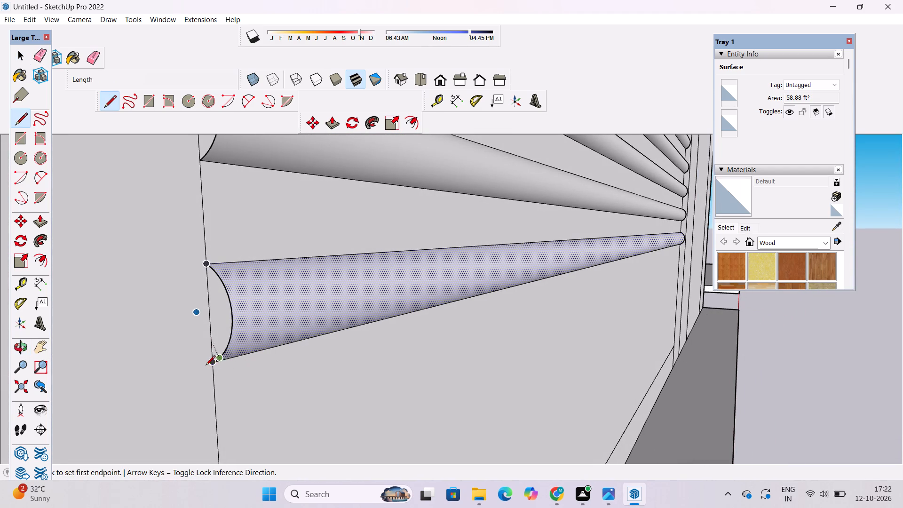
scroll(205, 366, up, 5)
click(215, 362)
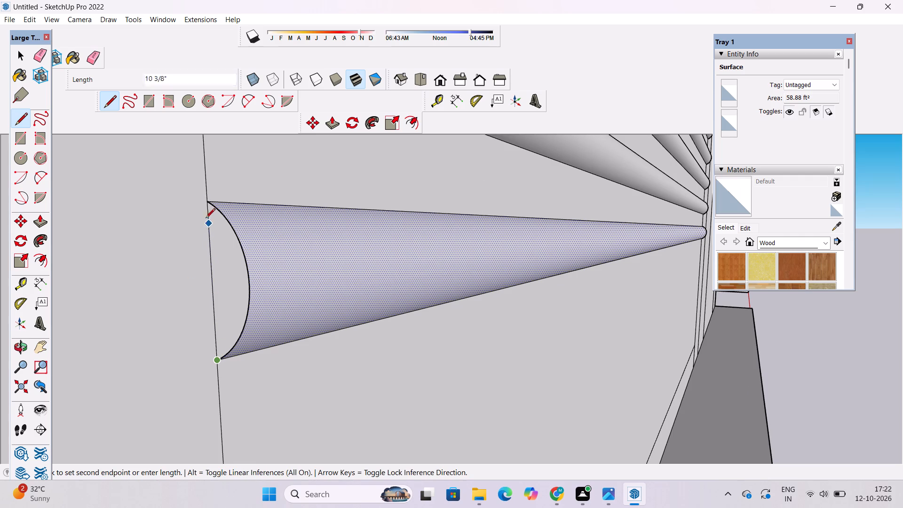
click(207, 203)
scroll(225, 352, down, 10)
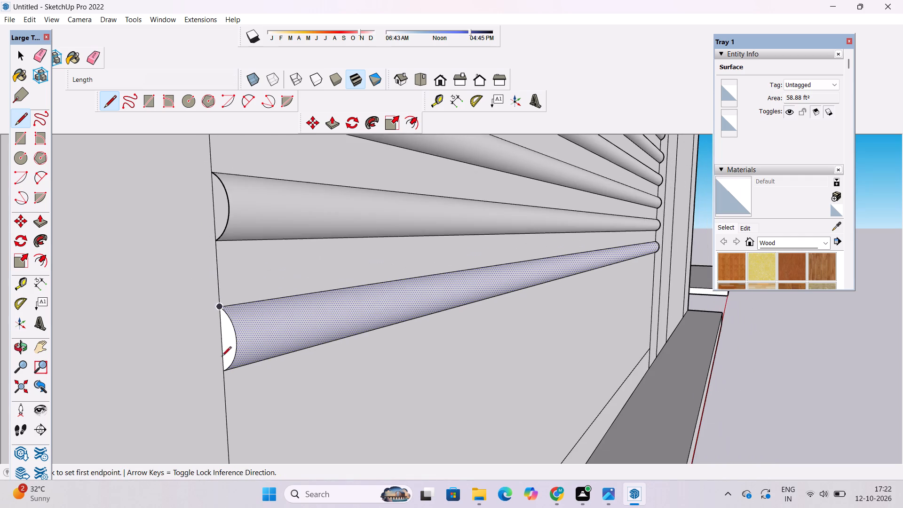
Draw a line between the arc's endpoints at the left end of the second-lowest moulding to close it with a face.
scroll(222, 235, up, 10)
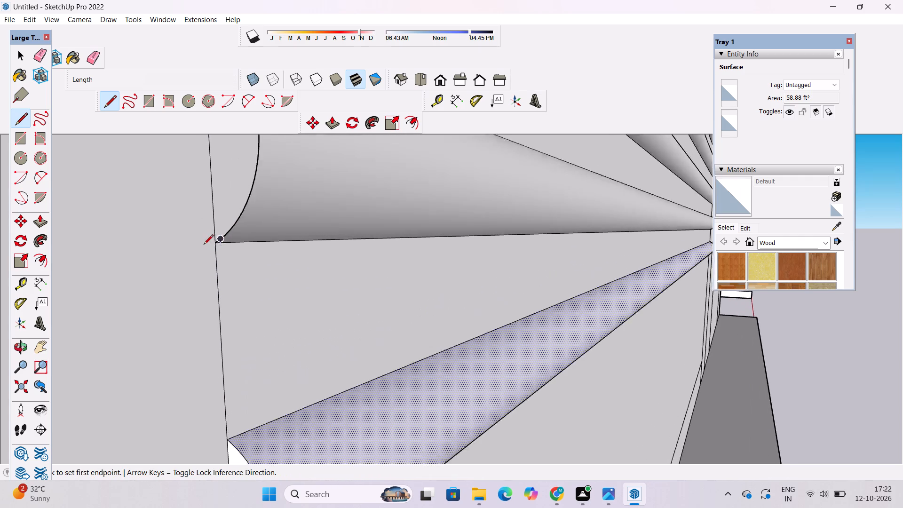
scroll(204, 245, up, 12)
click(227, 242)
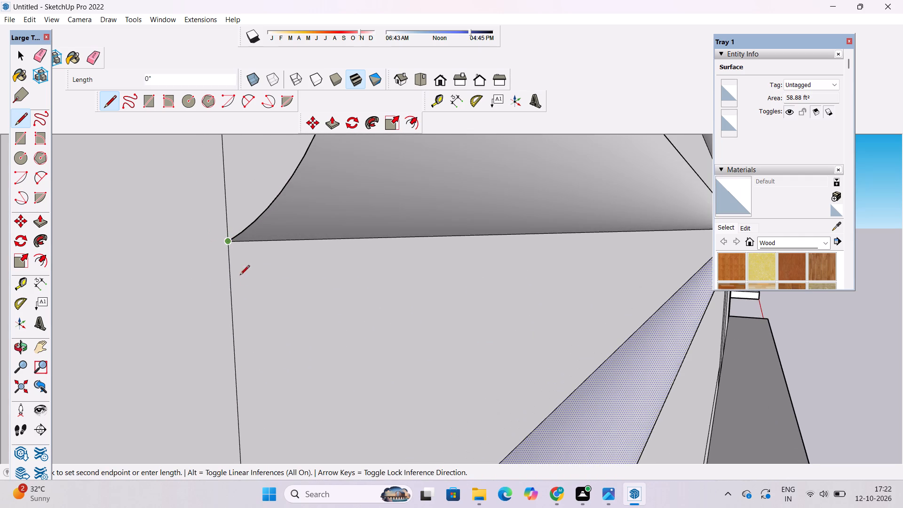
scroll(241, 306, down, 19)
scroll(219, 214, up, 5)
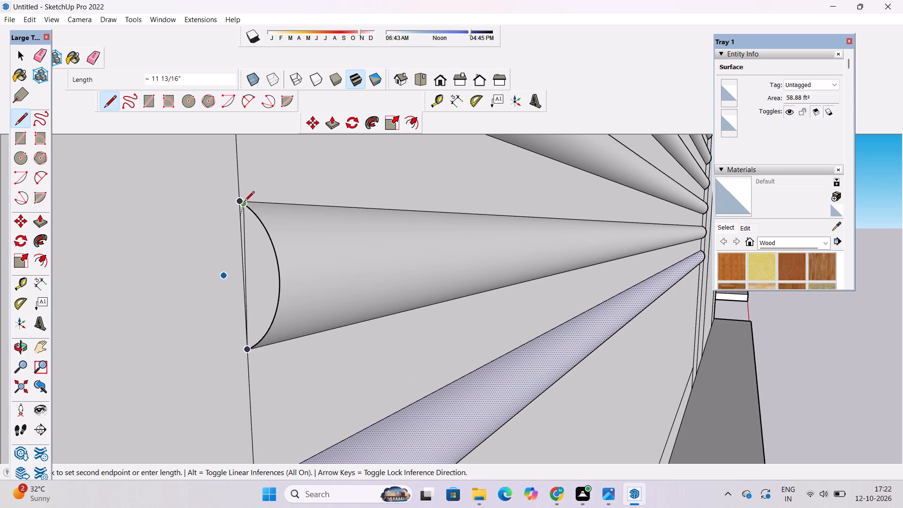
click(239, 203)
scroll(224, 375, down, 12)
scroll(239, 260, down, 3)
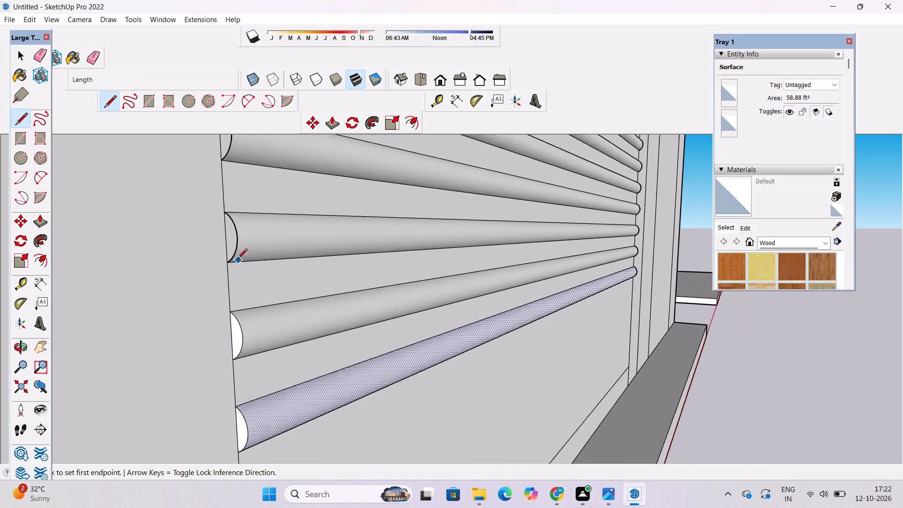
Examine the lowest mouldings and the bare wall area beneath them in the large opening from several angles.
scroll(238, 259, down, 10)
key(space)
text(o)
drag(292, 330, 277, 293)
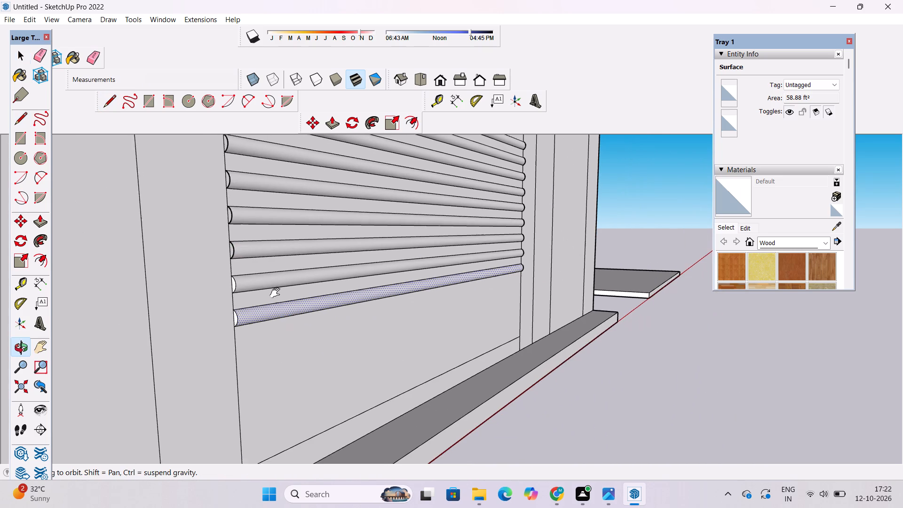
drag(277, 293, 274, 281)
scroll(274, 278, down, 5)
drag(288, 299, 255, 294)
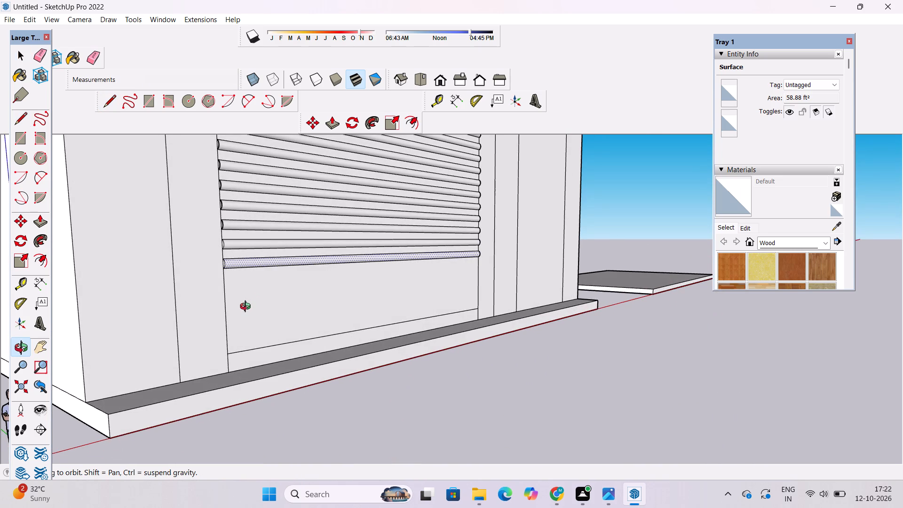
shift+drag(248, 315, 263, 294)
scroll(244, 280, up, 3)
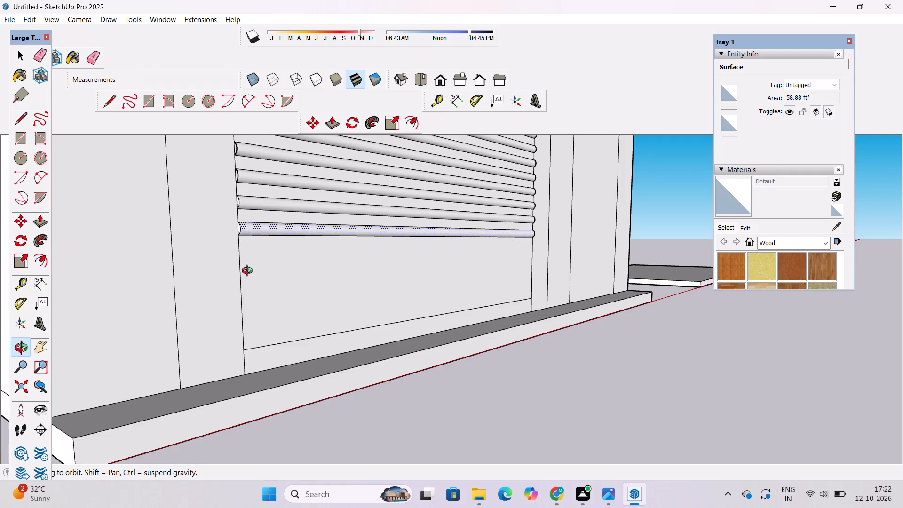
drag(250, 272, 239, 294)
scroll(239, 294, up, 3)
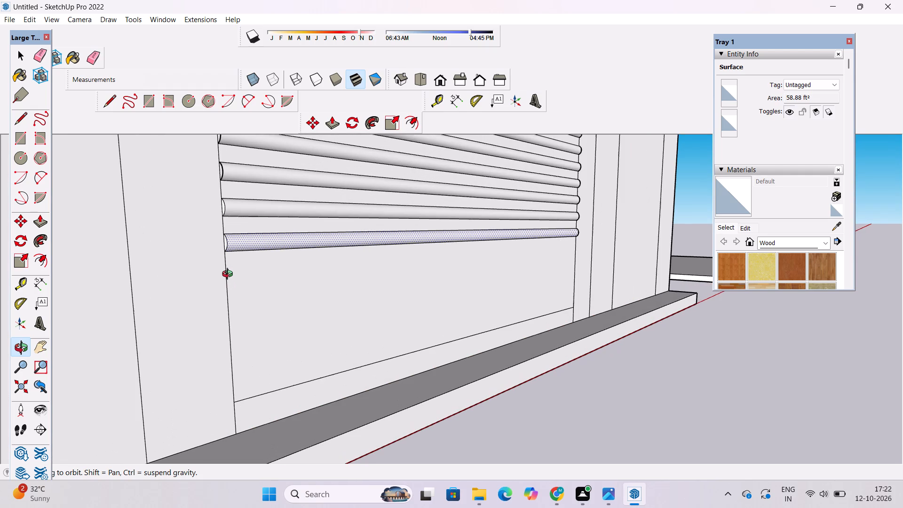
shift+drag(242, 281, 167, 301)
drag(226, 290, 218, 292)
scroll(217, 292, down, 3)
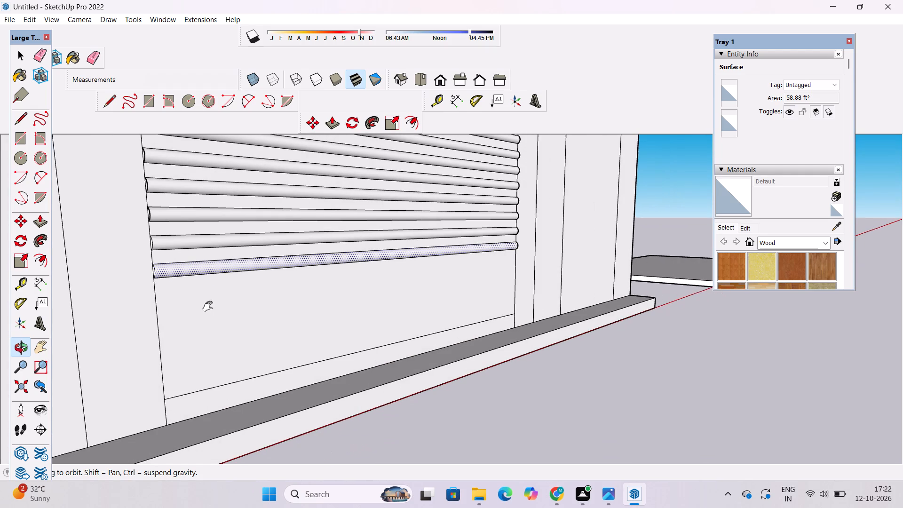
shift+drag(210, 307, 211, 294)
shift+scroll(161, 280, up, 3)
shift+drag(161, 279, 192, 284)
key(space)
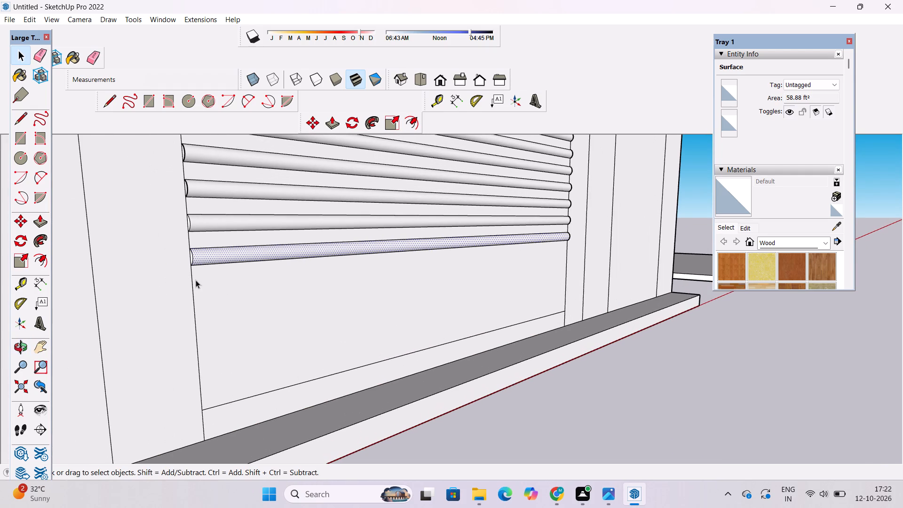
Copy the lowest moulding, including its end faces and closing edge, 2' straight down from its upper left endpoint.
scroll(206, 267, up, 5)
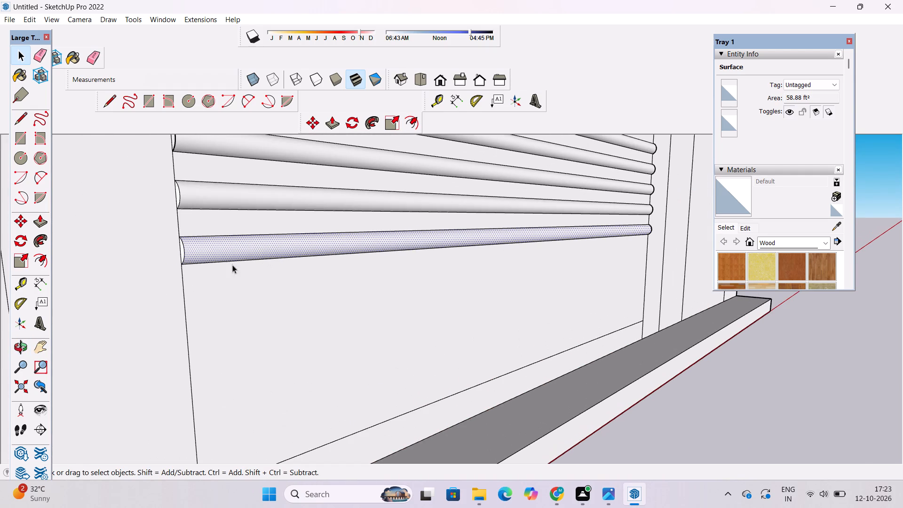
click(658, 419)
shift+double_click(280, 250)
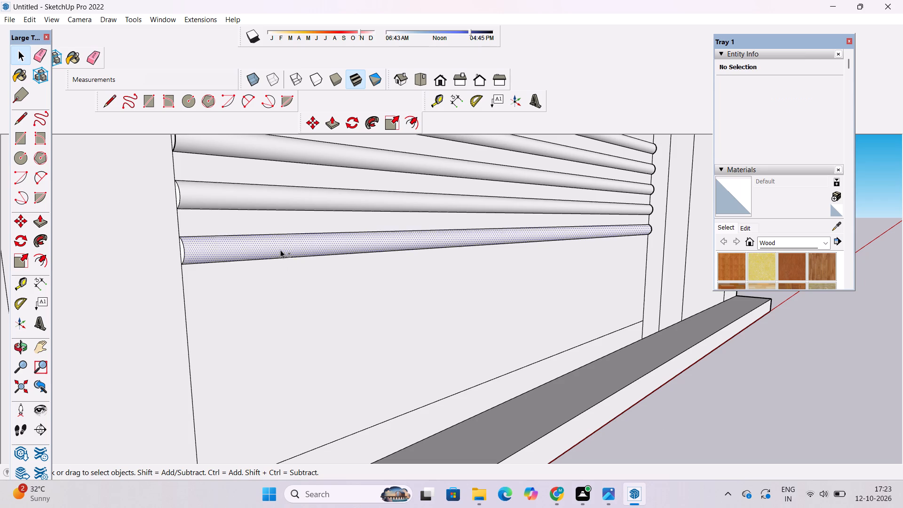
scroll(184, 238, up, 9)
shift+click(177, 259)
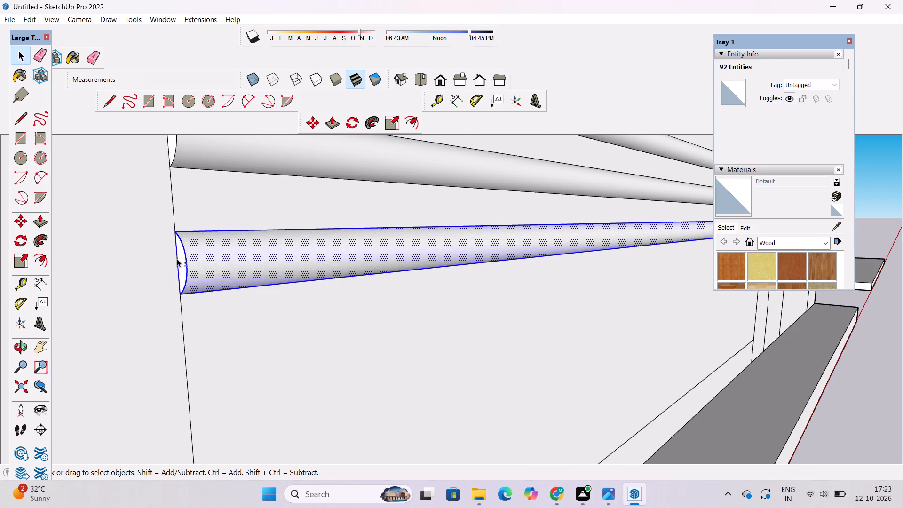
scroll(134, 256, down, 20)
scroll(134, 256, down, 1)
key(o)
drag(428, 284, 300, 297)
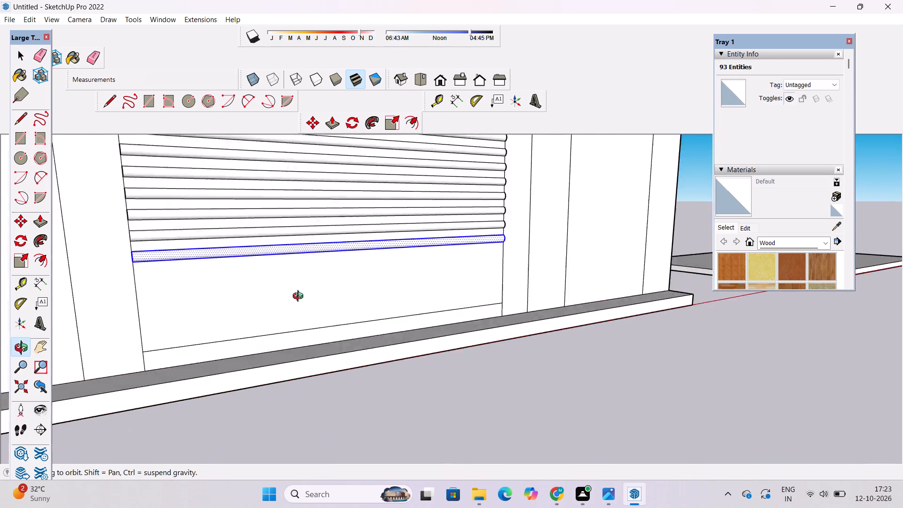
drag(300, 297, 245, 307)
scroll(604, 234, up, 14)
shift+drag(577, 250, 569, 255)
shift+drag(561, 260, 430, 263)
scroll(437, 227, up, 8)
key(space)
scroll(437, 227, up, 5)
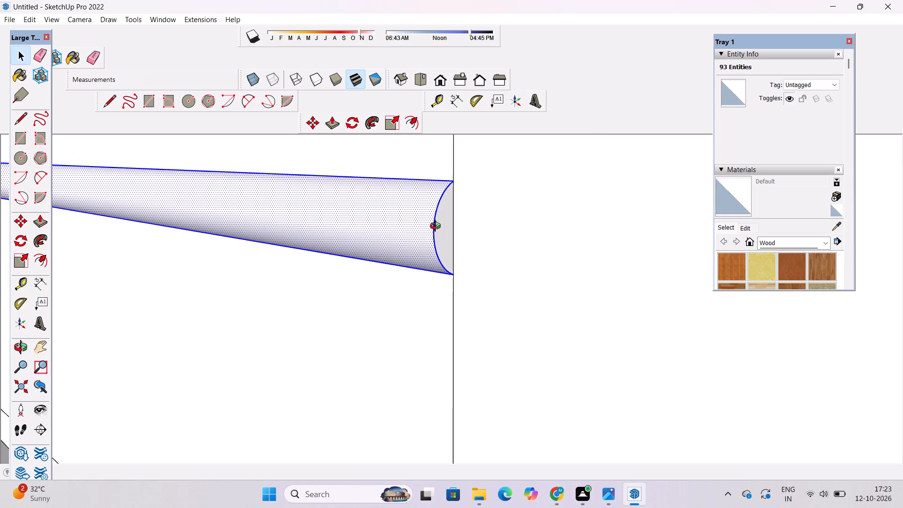
key(space)
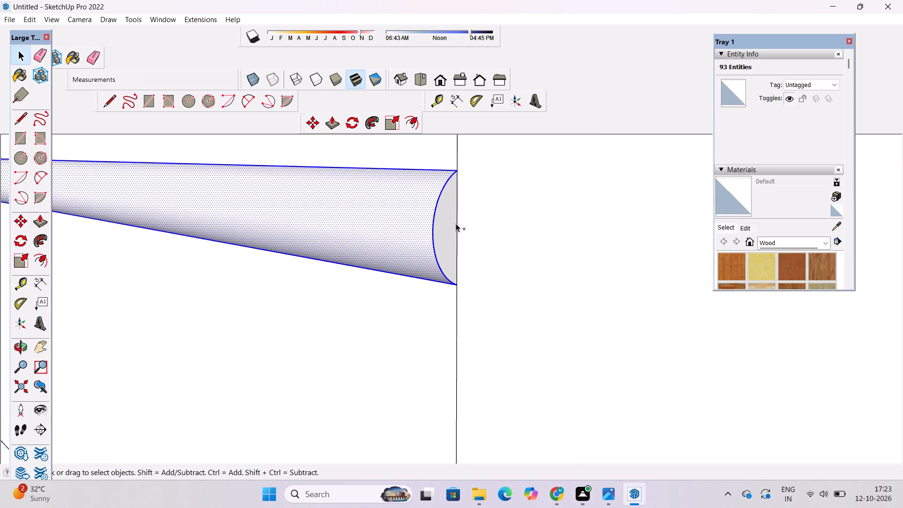
ctrl+click(456, 223)
ctrl+click(448, 225)
scroll(516, 244, down, 11)
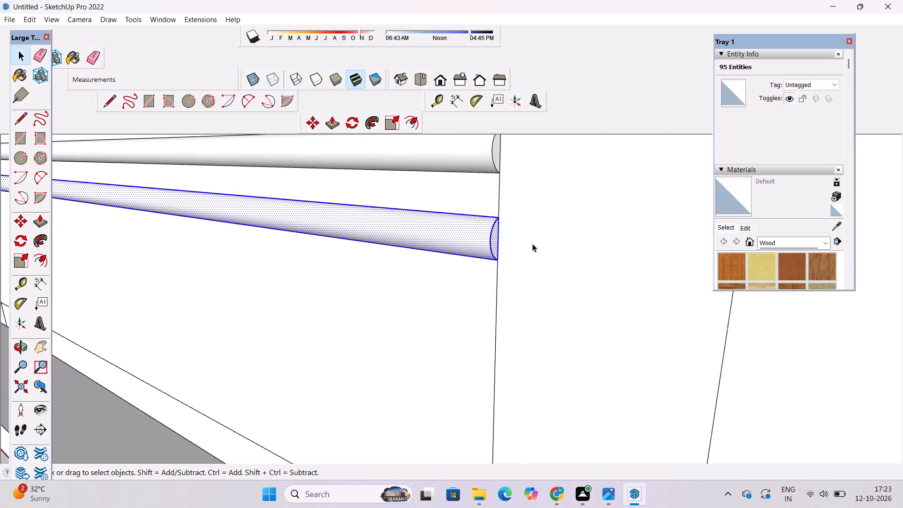
key(o)
scroll(386, 265, down, 7)
drag(233, 313, 452, 264)
scroll(475, 260, down, 6)
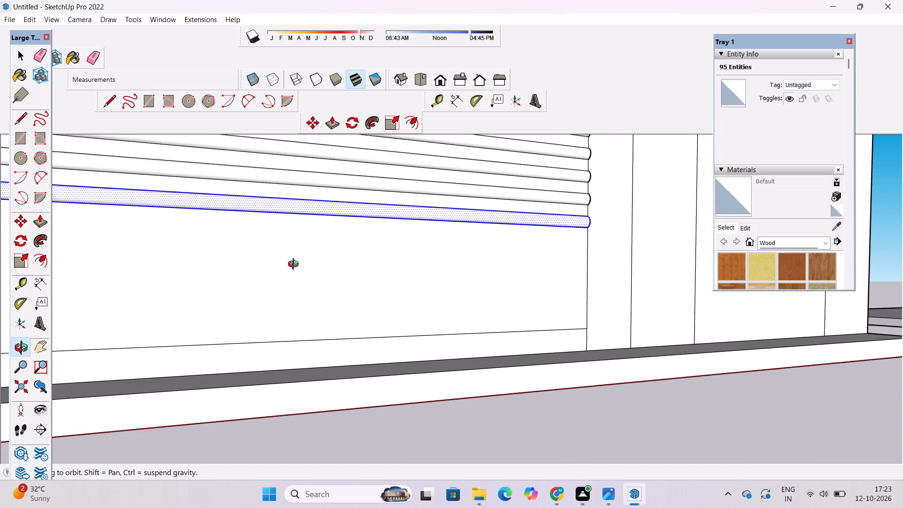
shift+drag(317, 261, 504, 261)
drag(374, 272, 468, 290)
scroll(365, 265, up, 2)
shift+drag(353, 250, 340, 214)
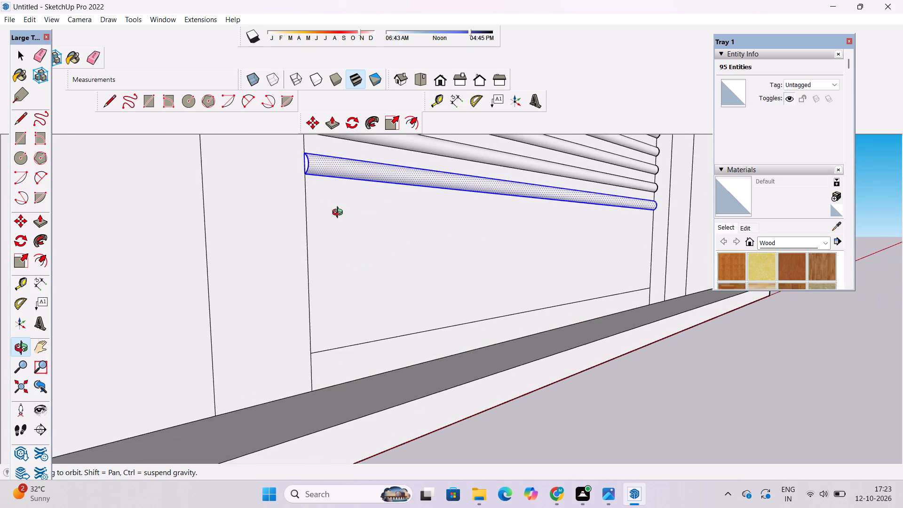
scroll(340, 214, down, 4)
shift+drag(337, 220, 332, 240)
shift+scroll(323, 215, up, 4)
shift+click(323, 215)
key(m)
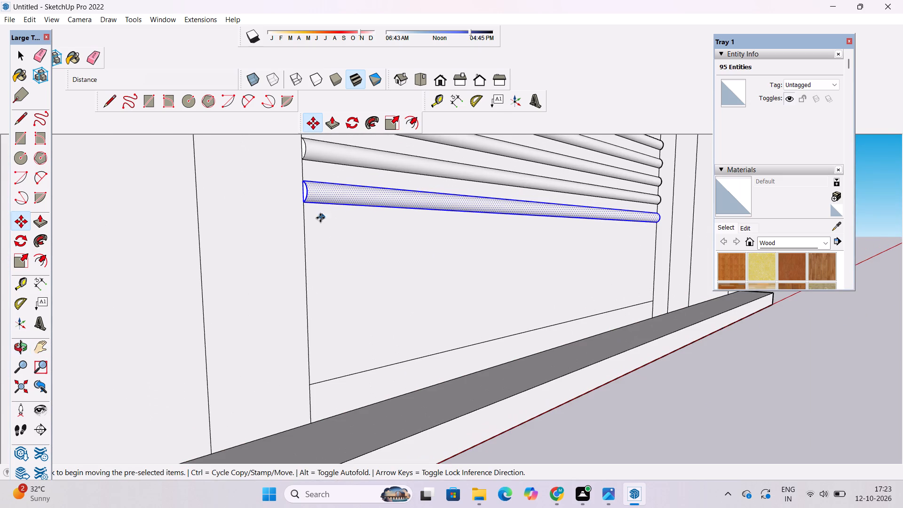
scroll(307, 189, up, 8)
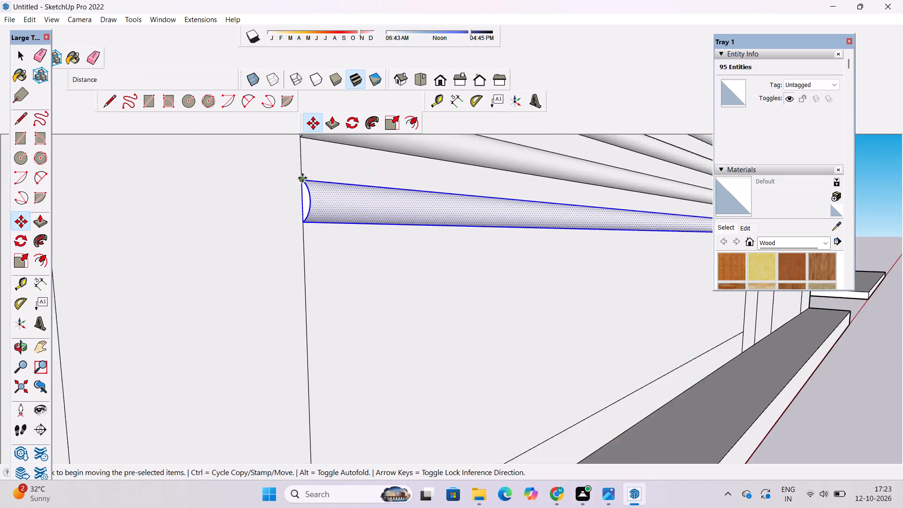
scroll(302, 178, up, 19)
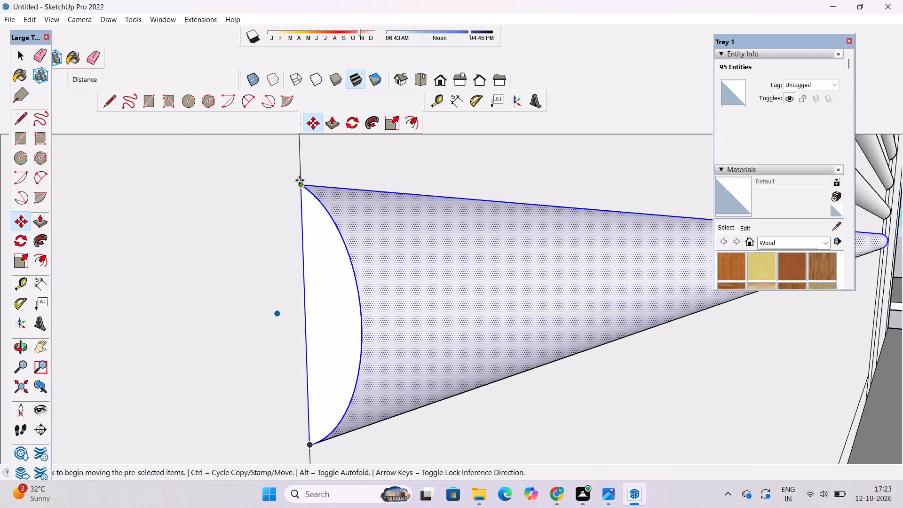
scroll(300, 180, up, 2)
click(301, 183)
scroll(301, 183, down, 4)
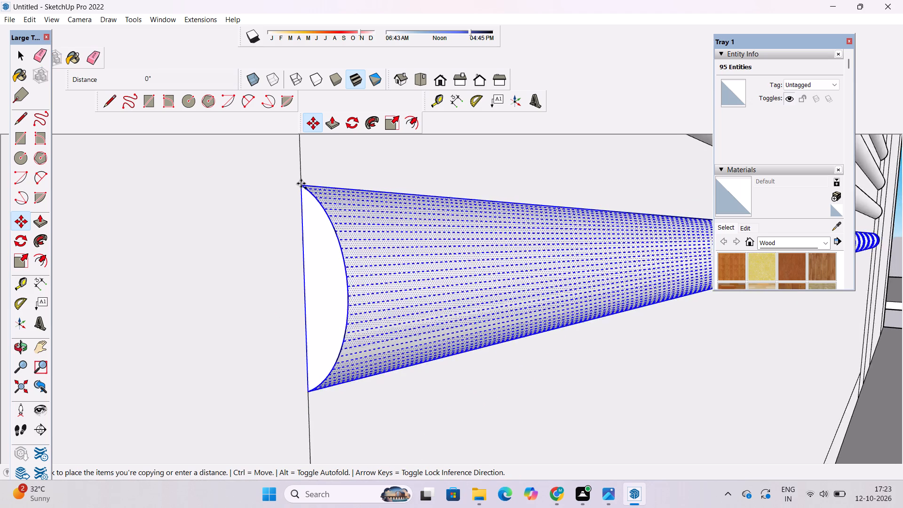
scroll(301, 183, down, 20)
scroll(301, 186, up, 1)
scroll(301, 186, down, 2)
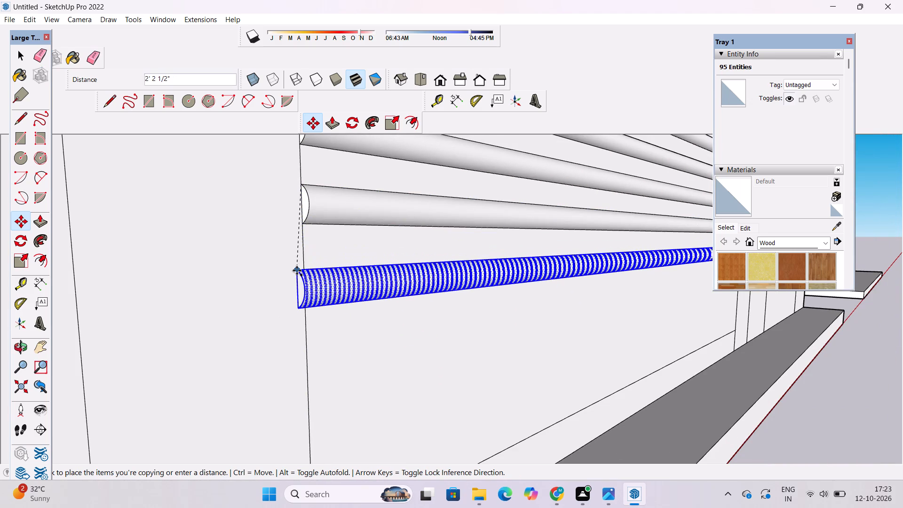
text(2')
key(Return)
Repeat the moulding copy as an array of 4 down the remaining part of the large opening.
scroll(303, 278, down, 11)
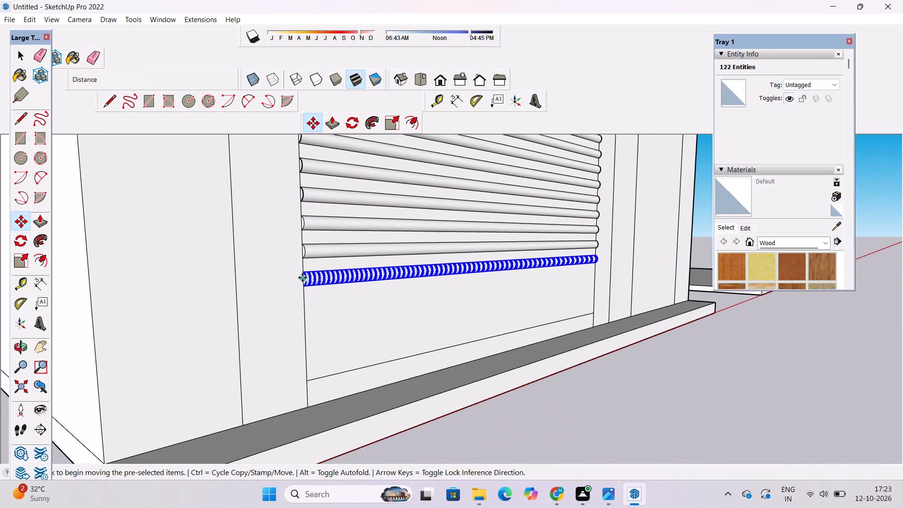
key(asterisk)
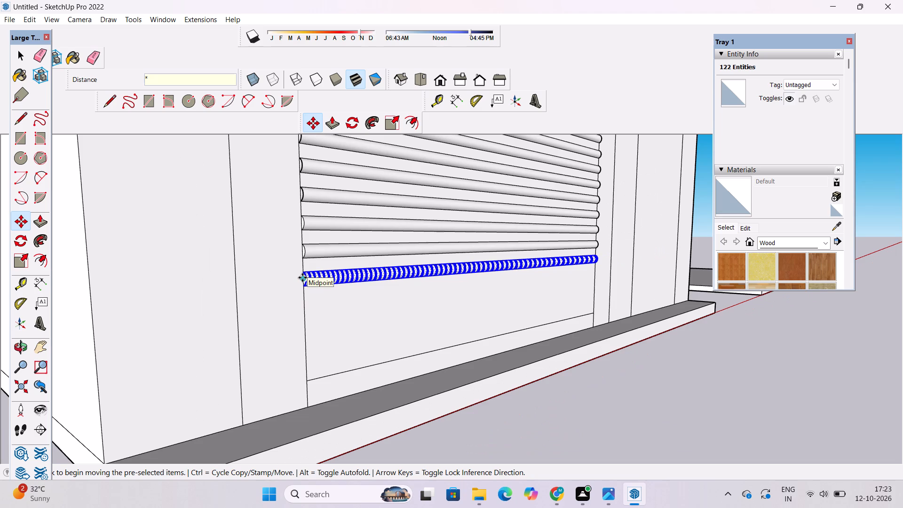
key(4)
key(Return)
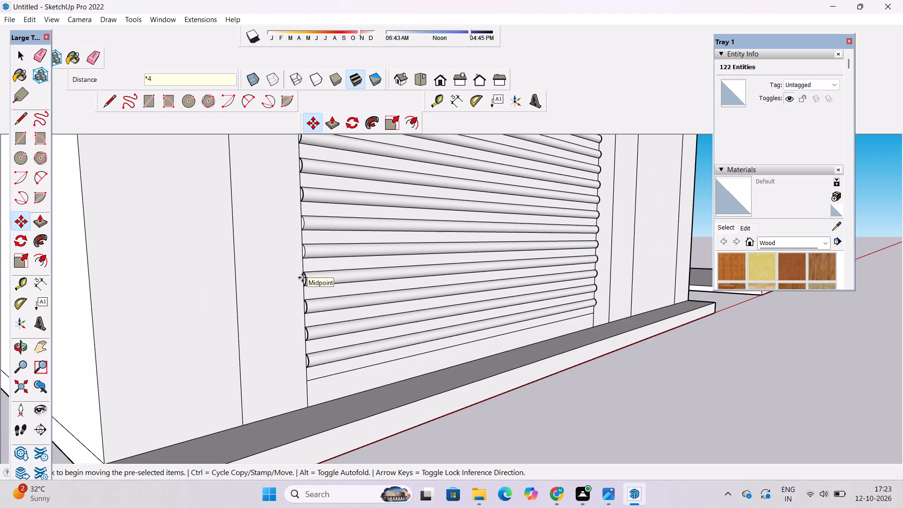
scroll(306, 367, down, 2)
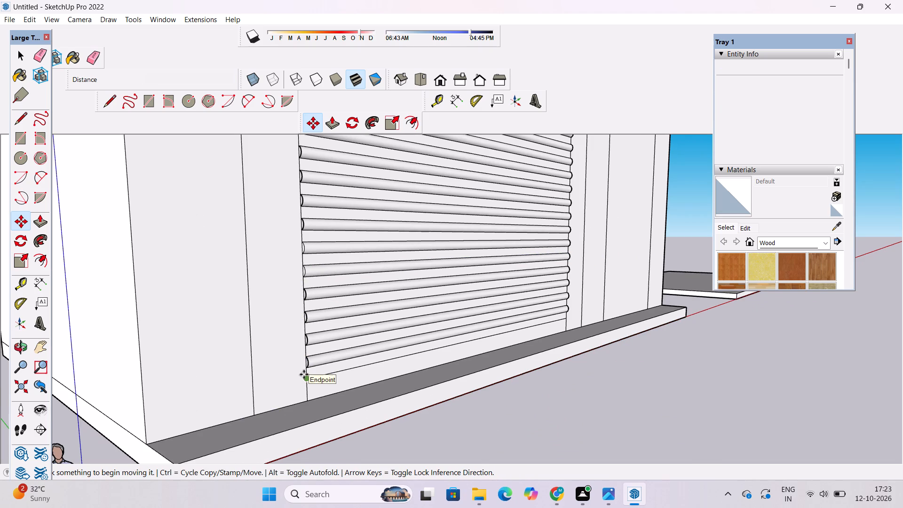
key(space)
Examine the left ends of the lowest mouldings and the gap above the opening's bottom edge.
scroll(268, 356, down, 6)
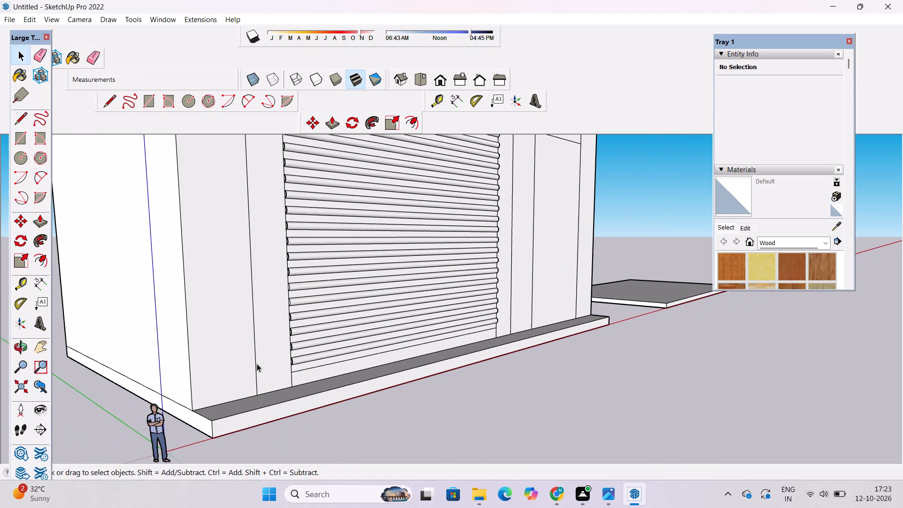
key(o)
shift+drag(492, 364, 492, 411)
scroll(274, 419, up, 6)
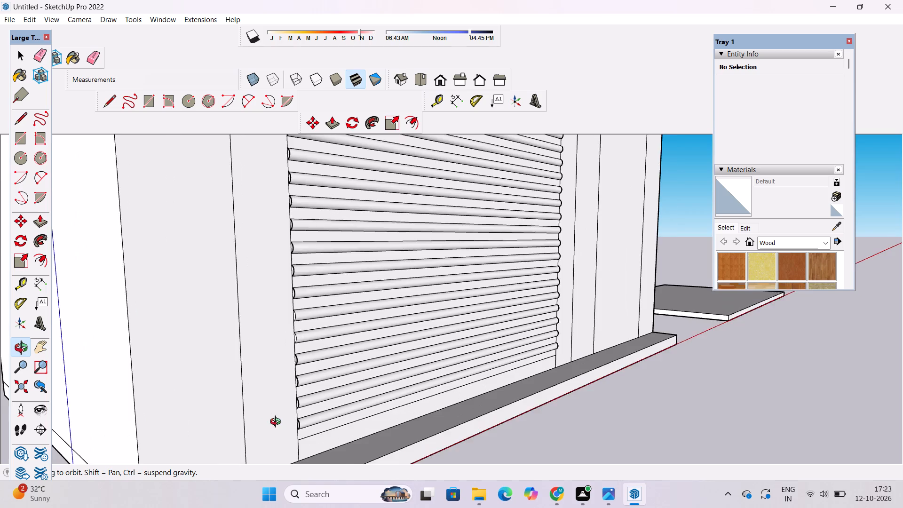
scroll(277, 423, up, 3)
shift+drag(294, 434, 282, 386)
scroll(283, 389, up, 5)
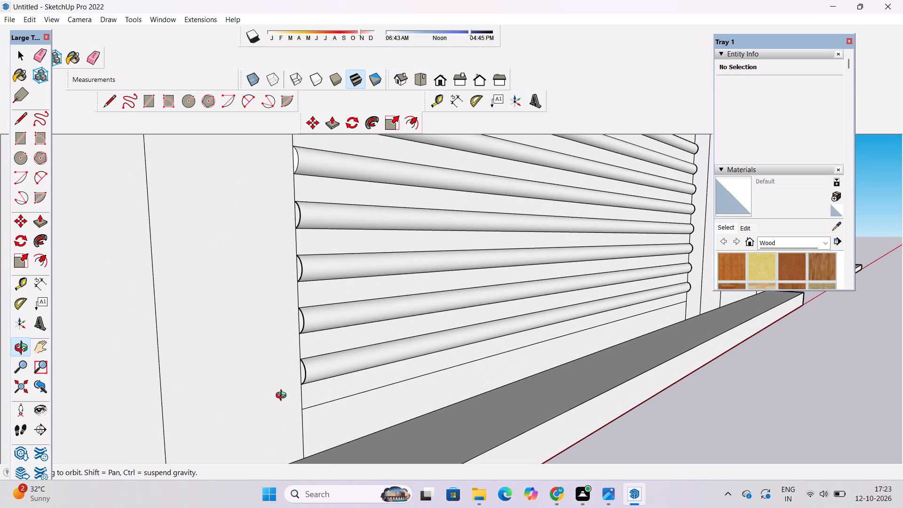
shift+drag(283, 399, 283, 391)
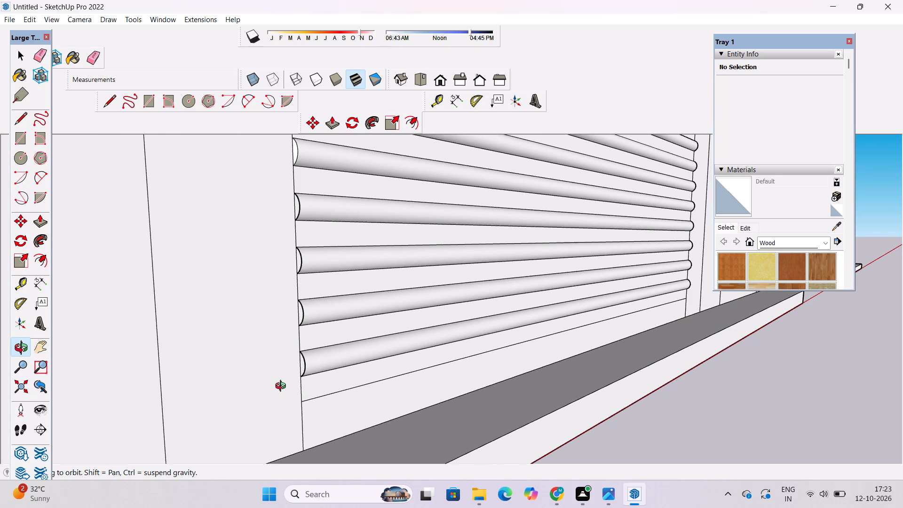
scroll(283, 387, down, 1)
shift+click(284, 387)
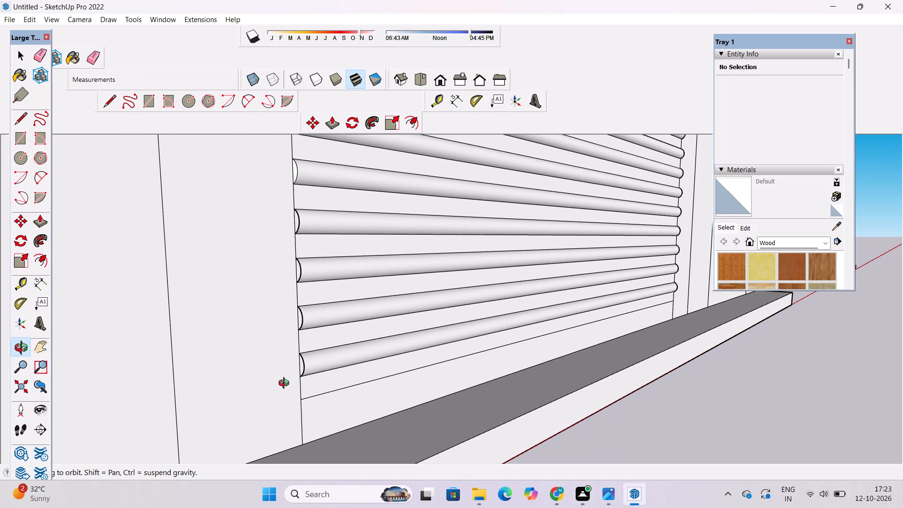
scroll(288, 380, down, 4)
shift+drag(295, 375, 295, 382)
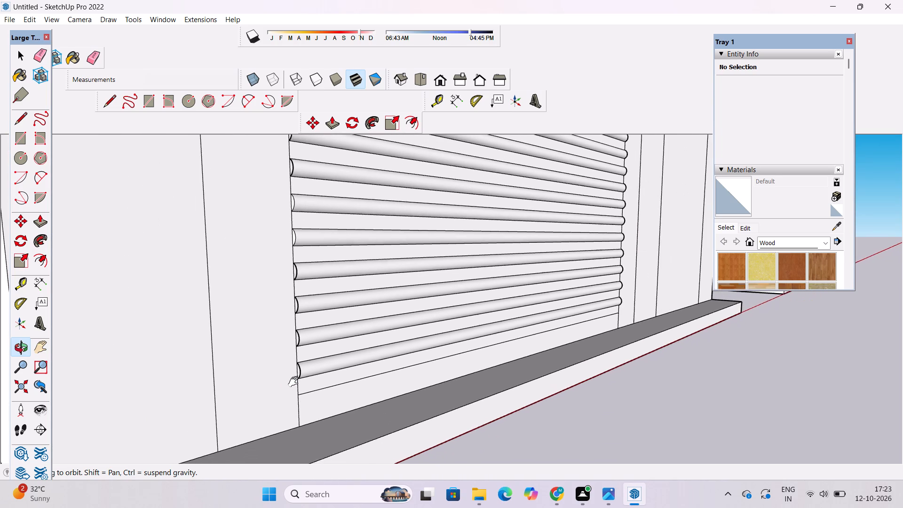
shift+drag(295, 382, 295, 383)
scroll(295, 383, up, 1)
shift+scroll(296, 381, down, 1)
shift+scroll(297, 380, up, 4)
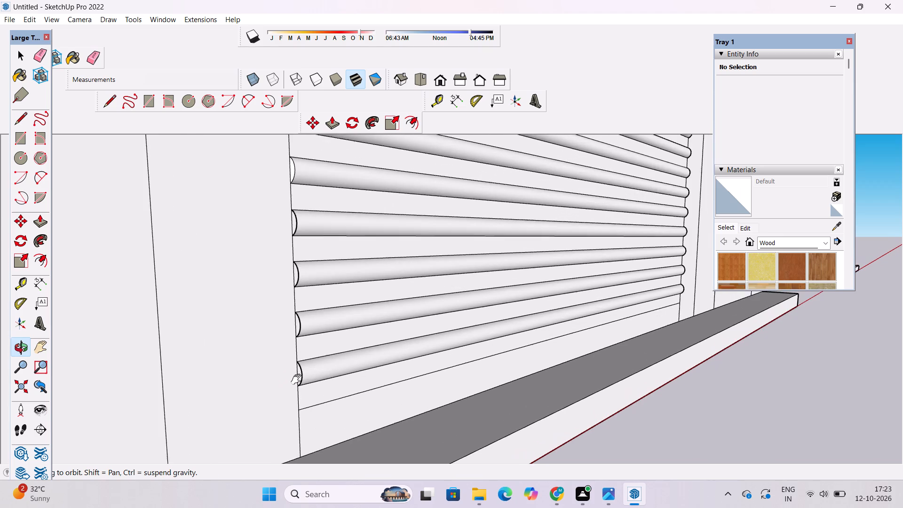
shift+drag(299, 380, 316, 373)
Draw a 1' vertical line between the arc endpoints at the lowest moulding's left end to close its end face.
key(l)
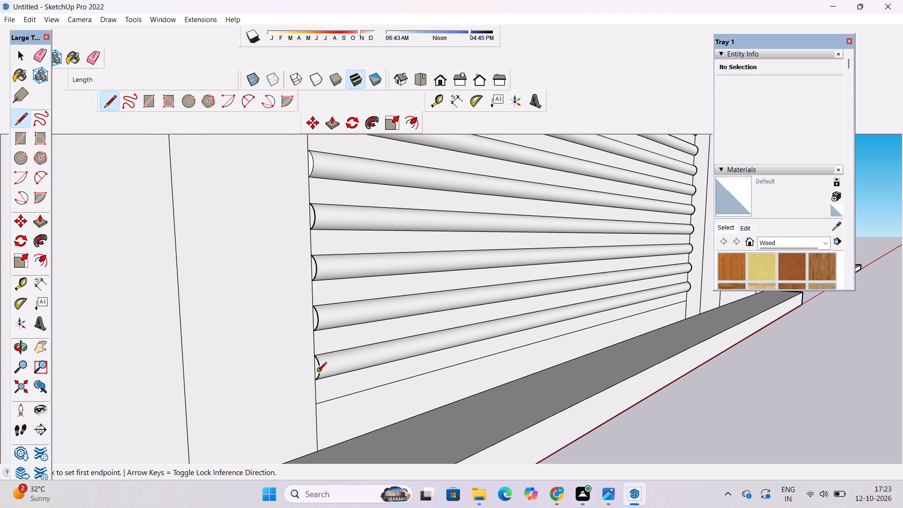
scroll(288, 362, down, 2)
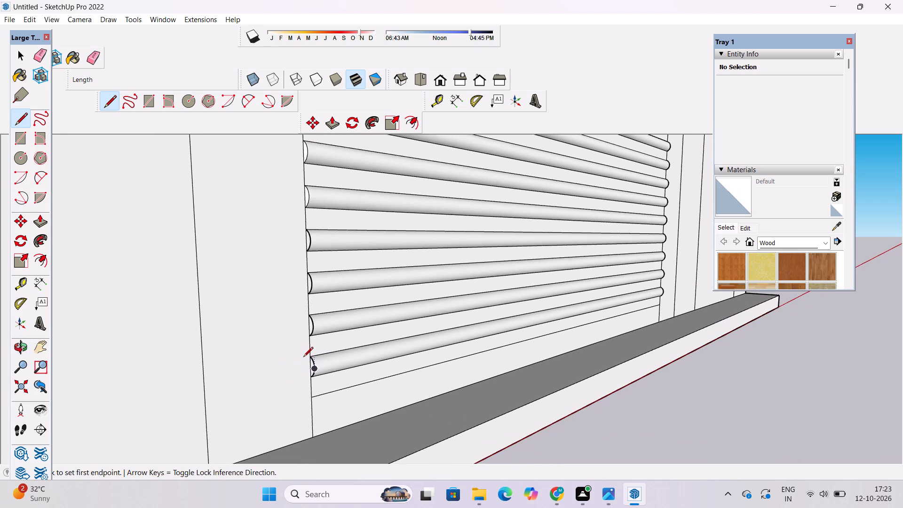
scroll(305, 358, up, 6)
scroll(260, 356, down, 4)
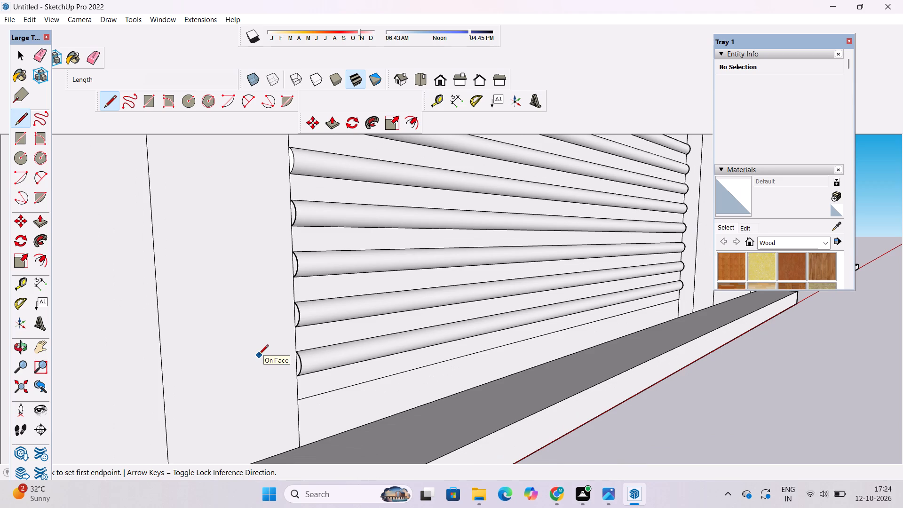
scroll(259, 355, up, 1)
scroll(266, 349, down, 2)
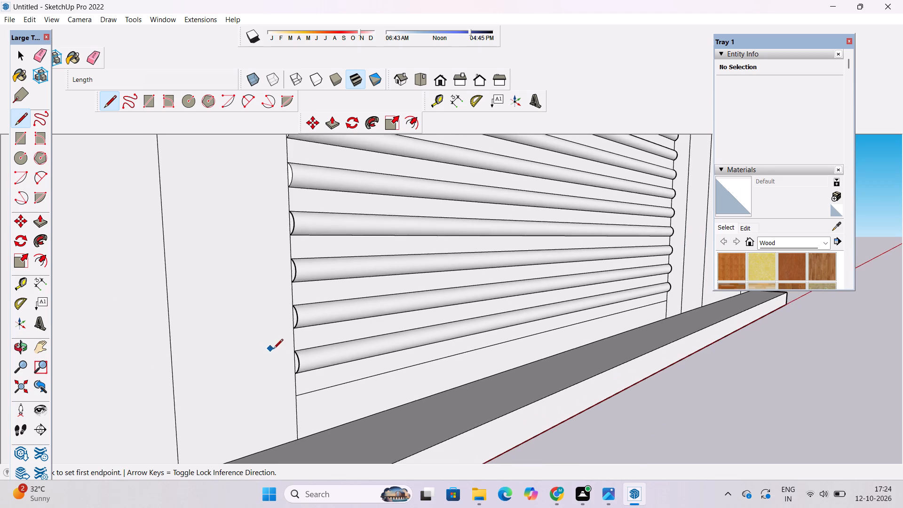
scroll(293, 374, up, 18)
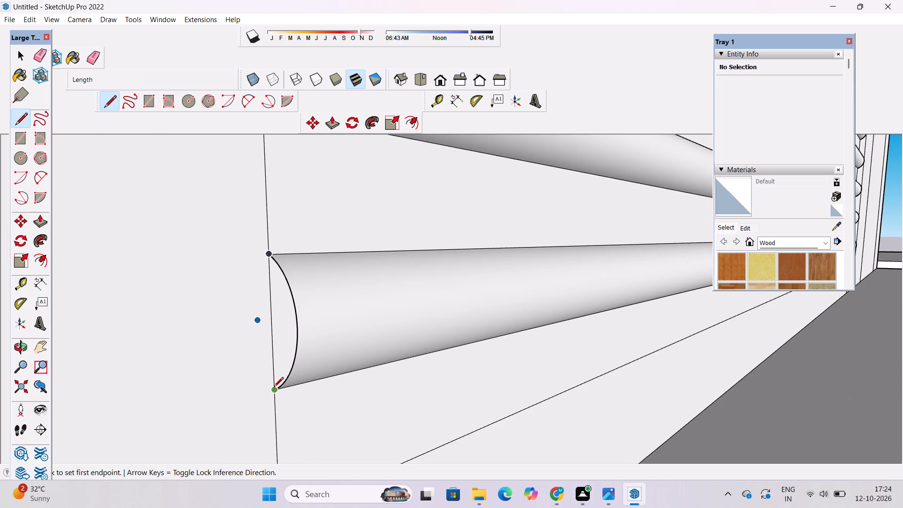
click(274, 392)
click(267, 258)
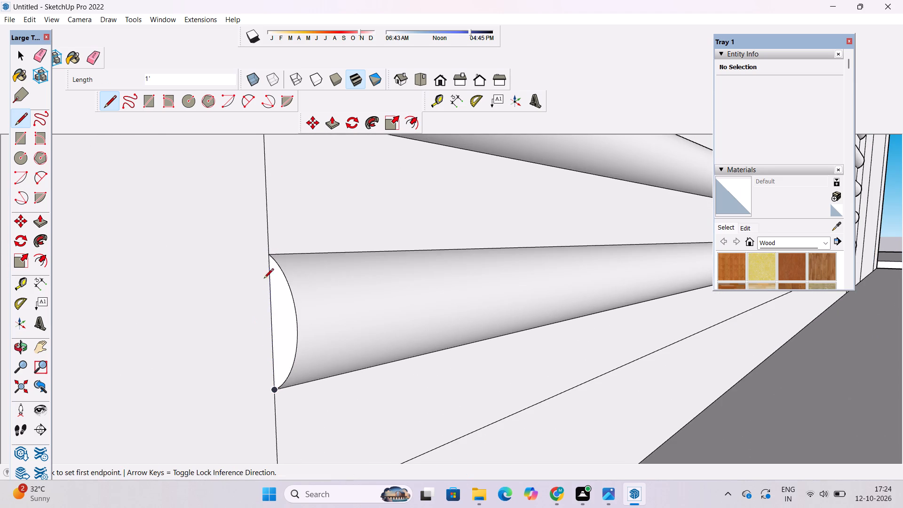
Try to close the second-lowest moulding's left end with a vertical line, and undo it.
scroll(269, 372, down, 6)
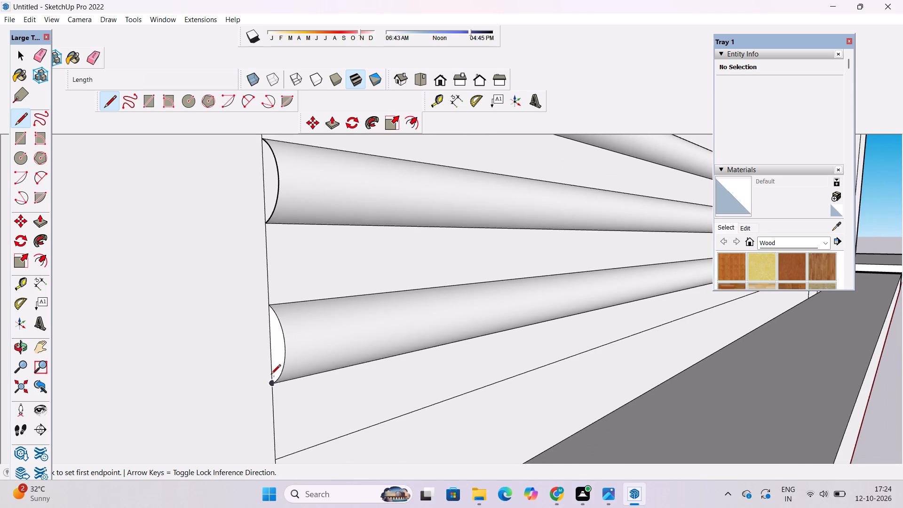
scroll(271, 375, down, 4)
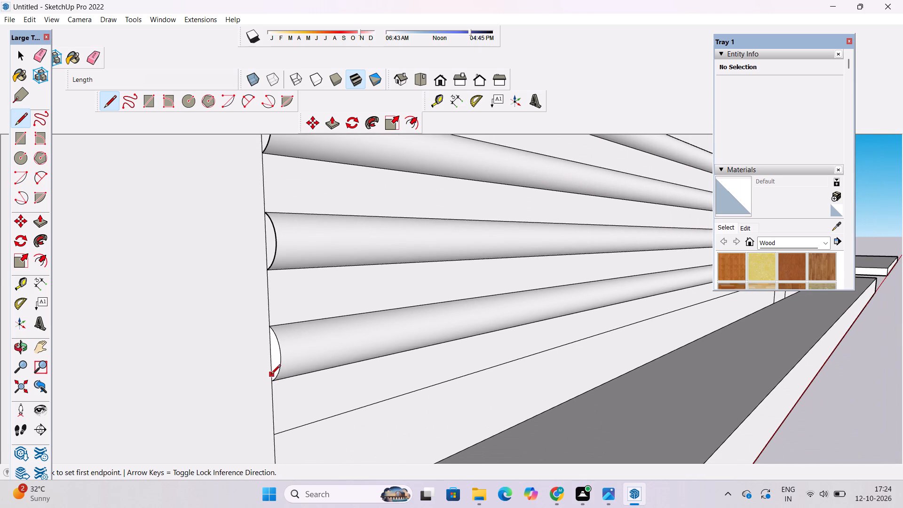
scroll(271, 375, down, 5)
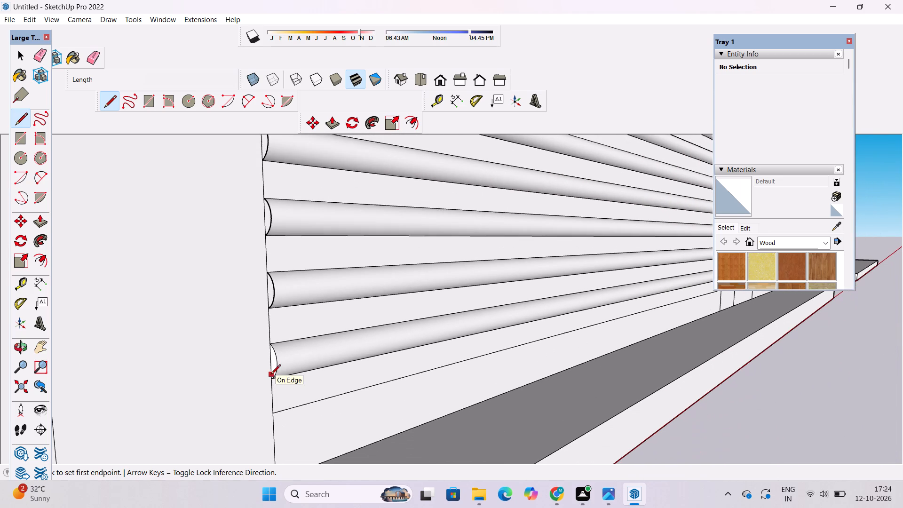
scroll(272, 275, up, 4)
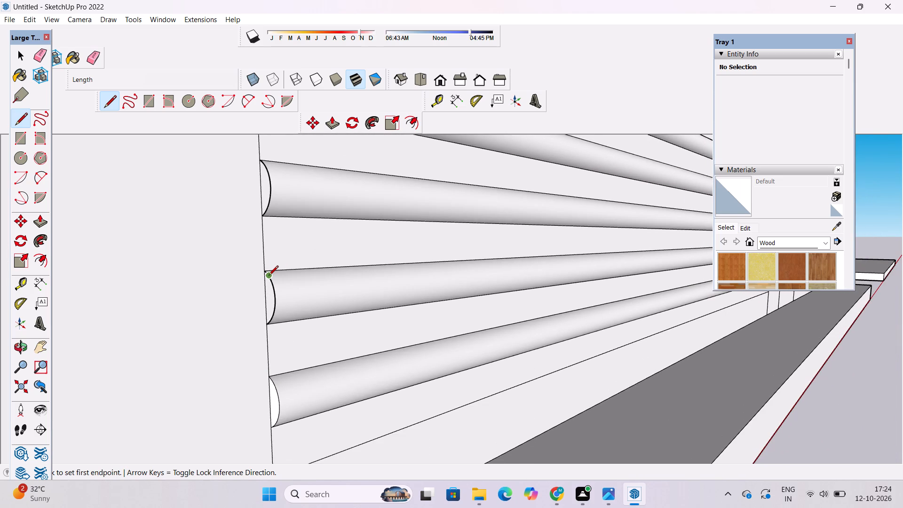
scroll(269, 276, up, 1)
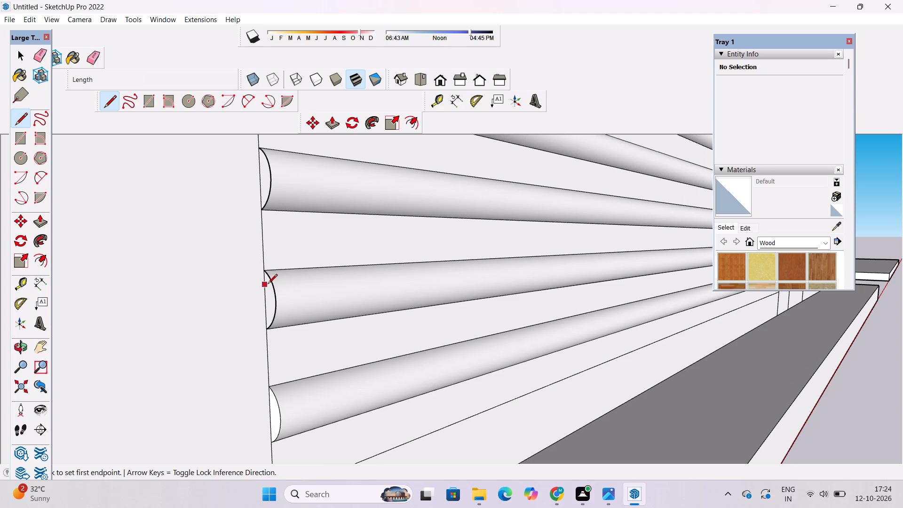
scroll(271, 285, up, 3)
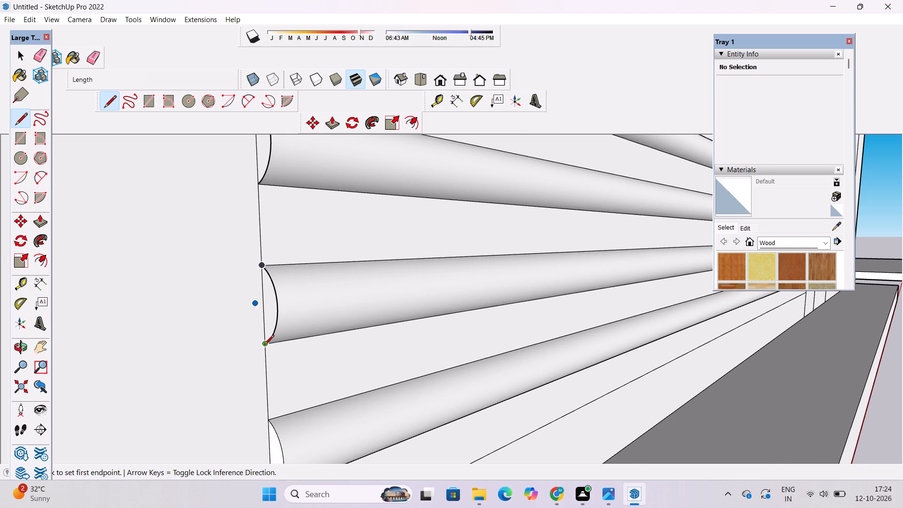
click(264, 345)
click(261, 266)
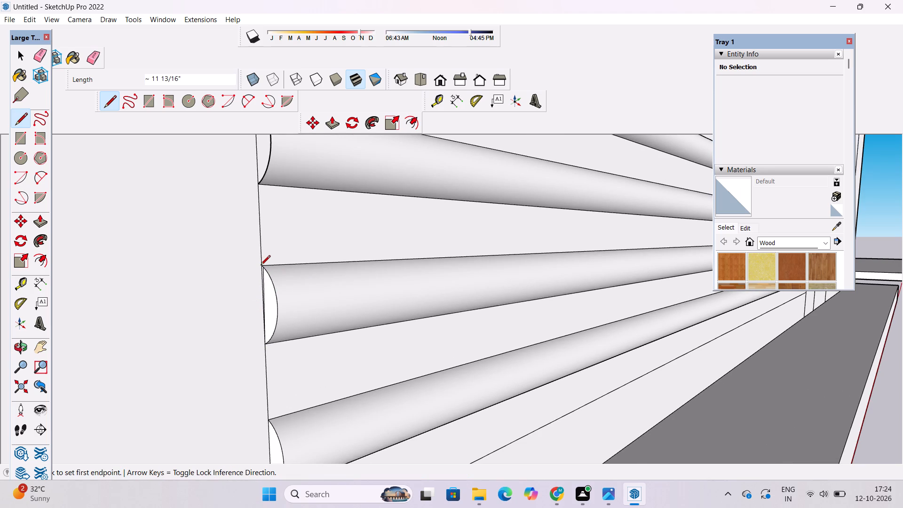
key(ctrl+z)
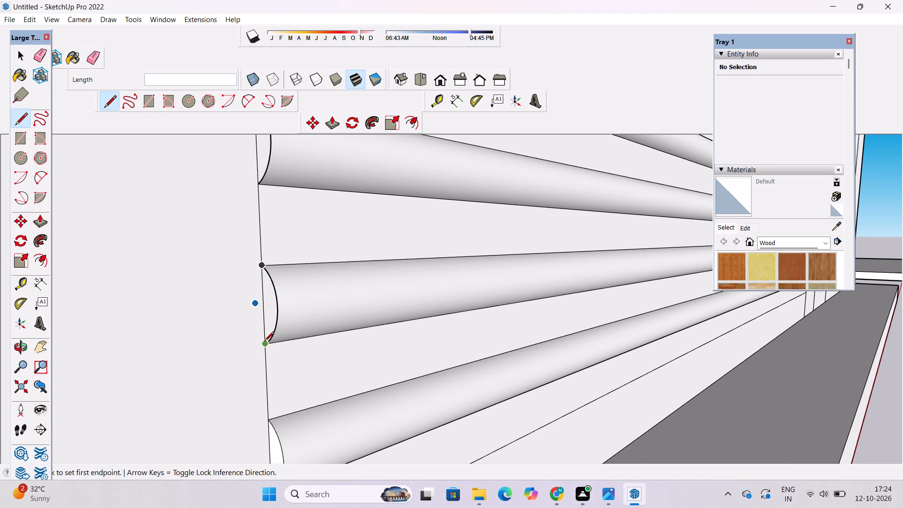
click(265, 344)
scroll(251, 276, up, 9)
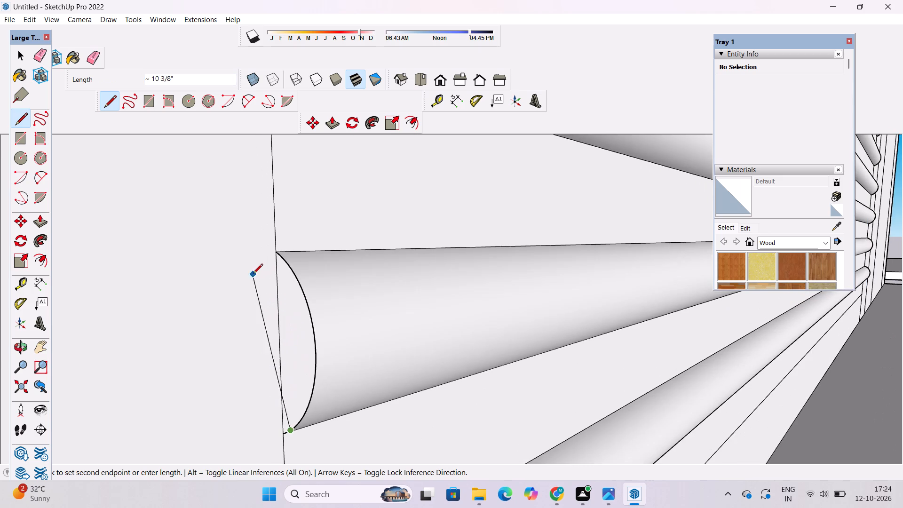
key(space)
Draw a 1' vertical line from the upper to the lower arc endpoint at the second-lowest moulding's left end.
key(l)
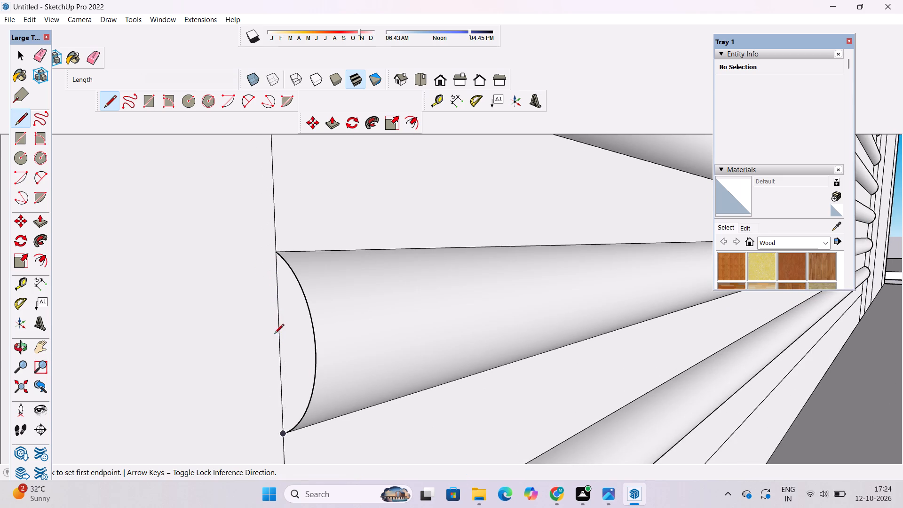
click(276, 252)
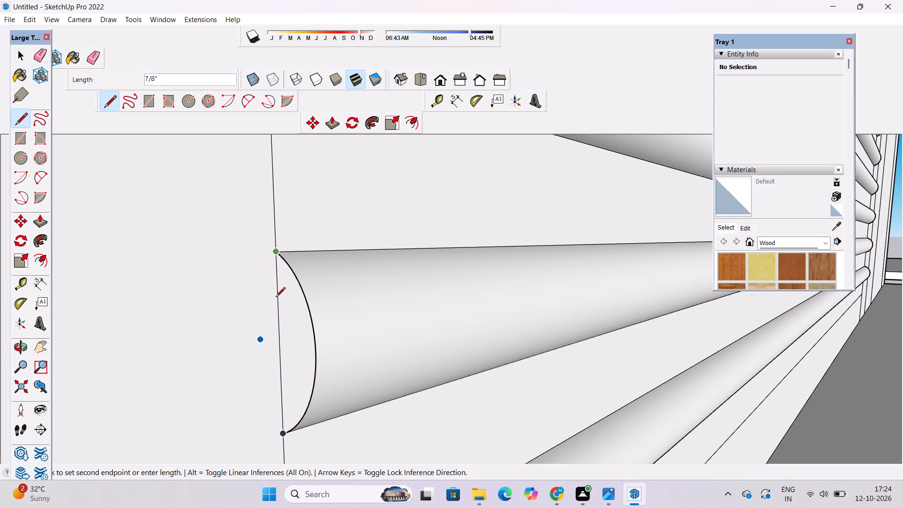
click(281, 436)
Close the left end of the fourth moulding from the bottom with a 1' vertical line between its arc endpoints.
scroll(273, 422, down, 15)
scroll(259, 276, up, 5)
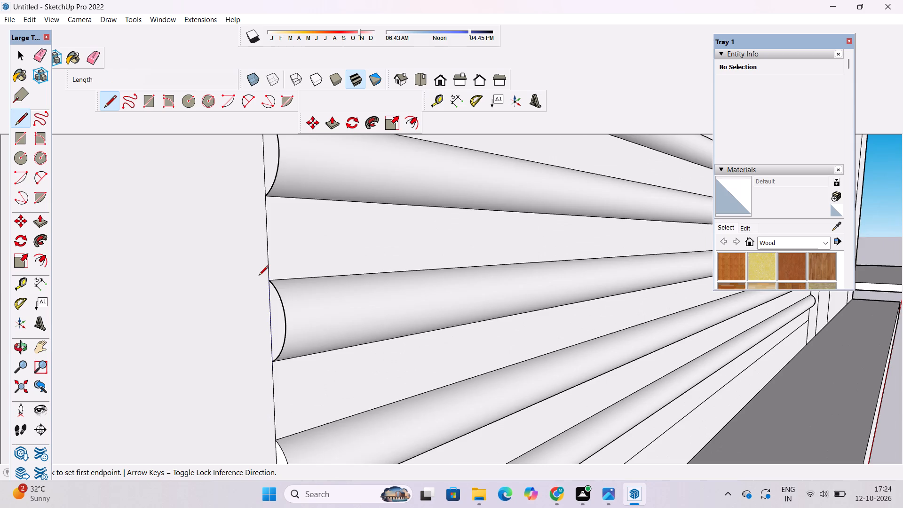
scroll(259, 276, up, 5)
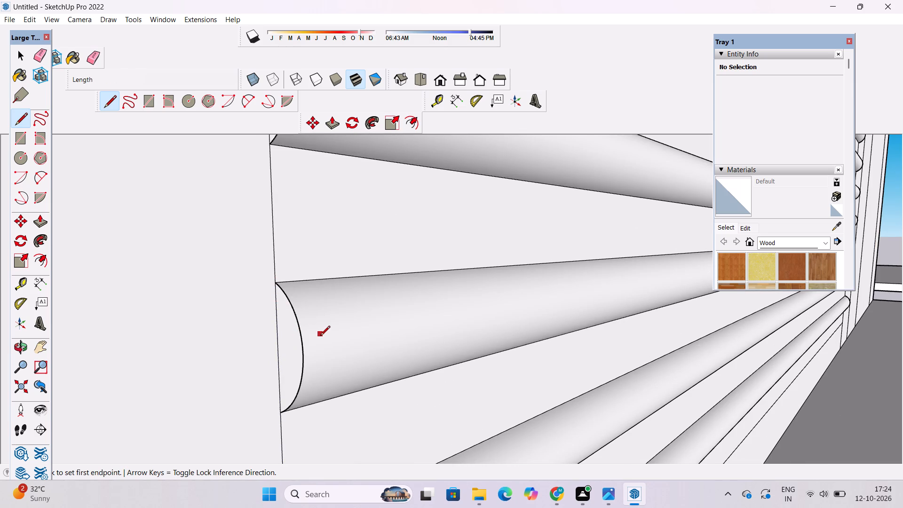
scroll(293, 405, down, 16)
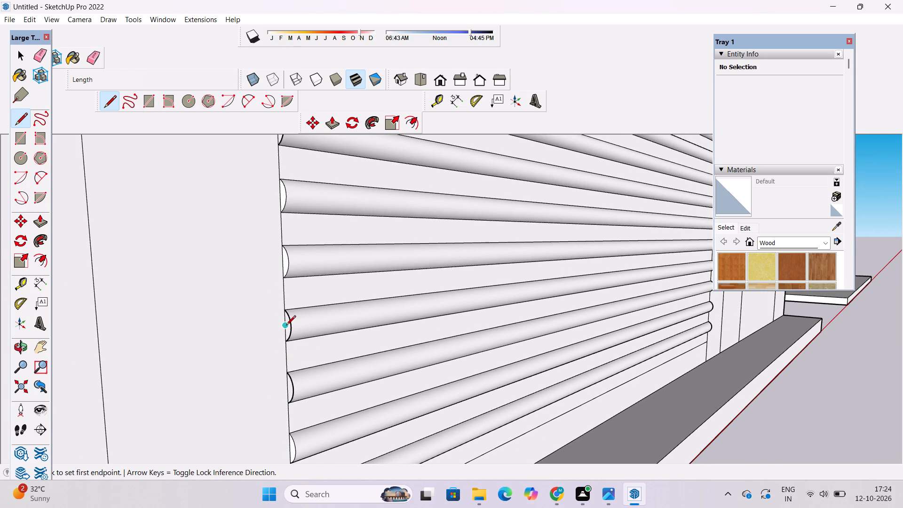
scroll(286, 326, up, 14)
scroll(281, 296, up, 11)
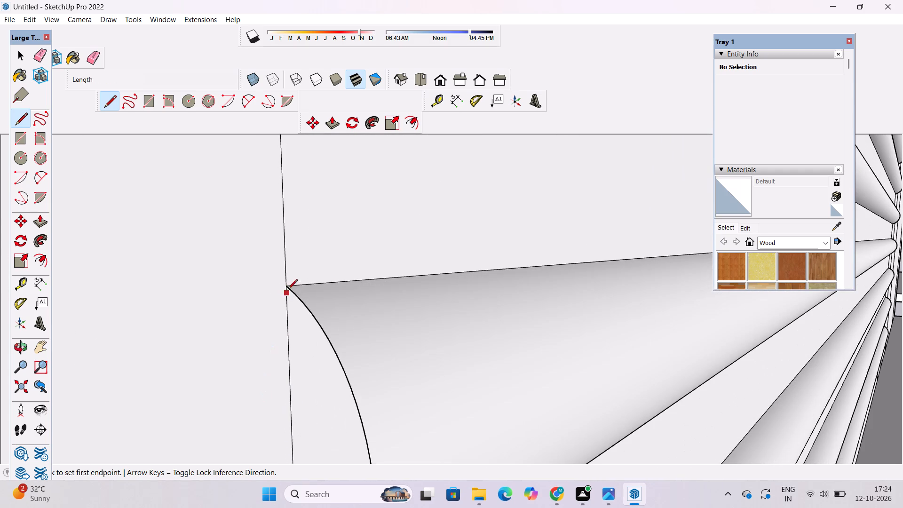
click(287, 287)
scroll(287, 287, down, 12)
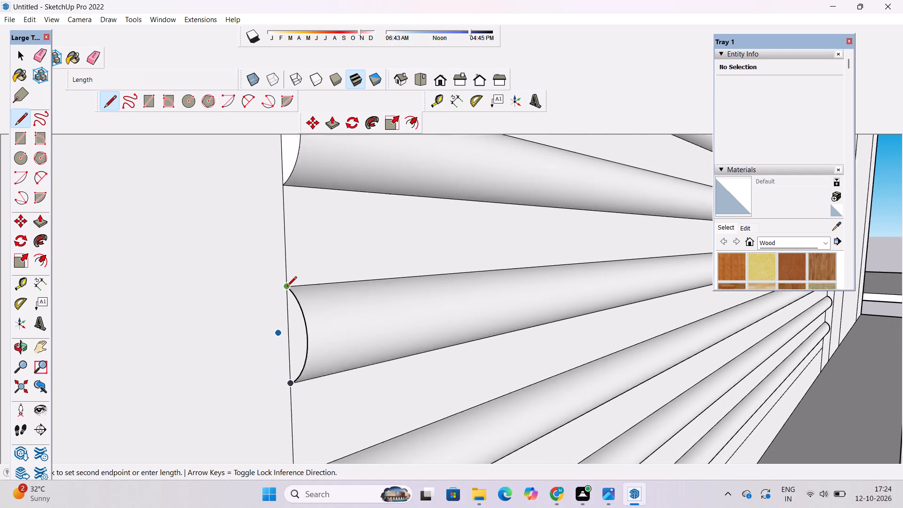
scroll(287, 287, down, 10)
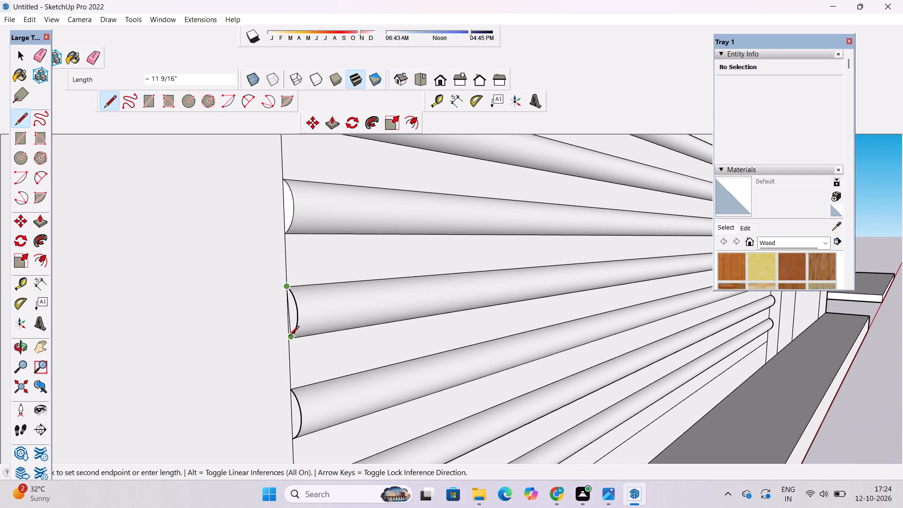
scroll(288, 343, up, 5)
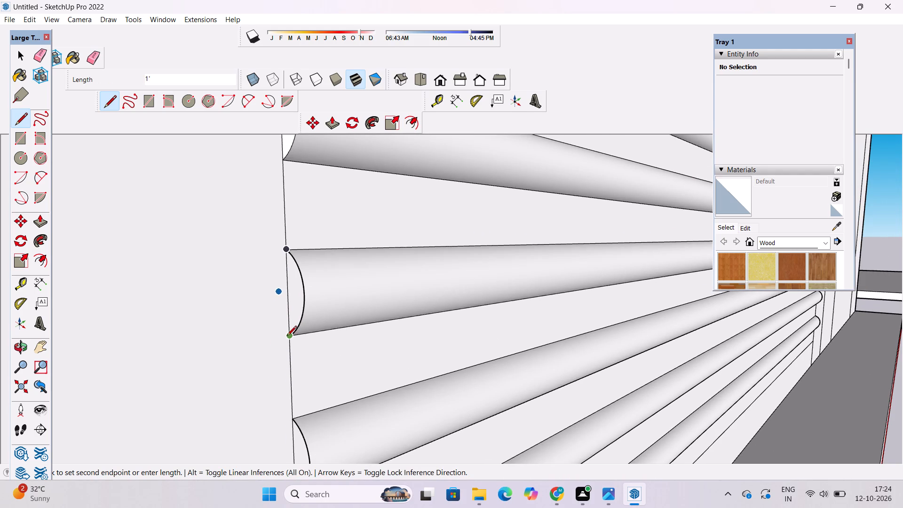
click(287, 336)
Close the left end of the third moulding from the bottom with a 1' vertical line from its lower to upper arc endpoint.
scroll(280, 280, down, 6)
scroll(283, 421, up, 10)
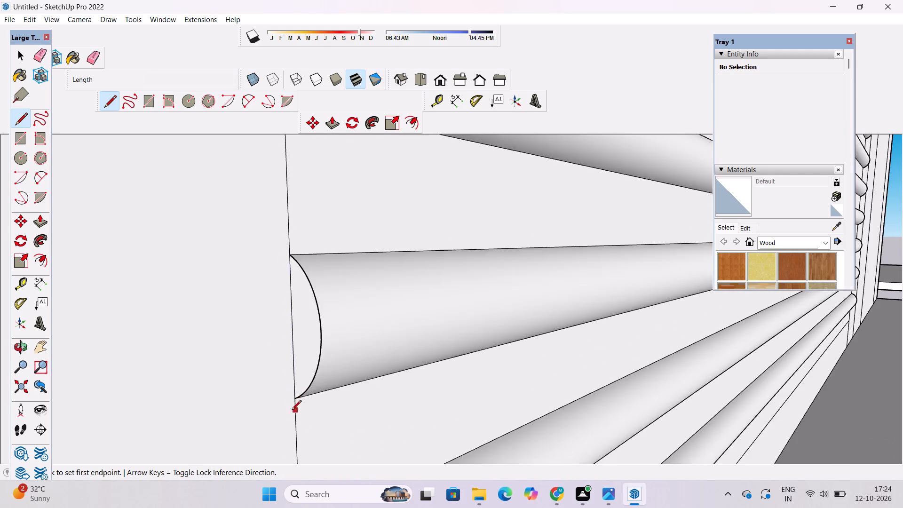
scroll(292, 411, up, 13)
click(300, 397)
scroll(300, 397, down, 8)
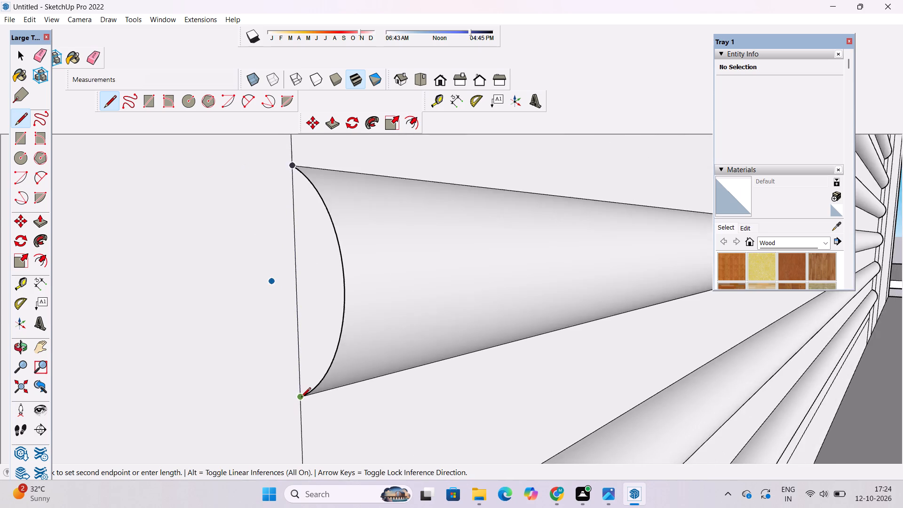
scroll(301, 398, down, 7)
click(294, 266)
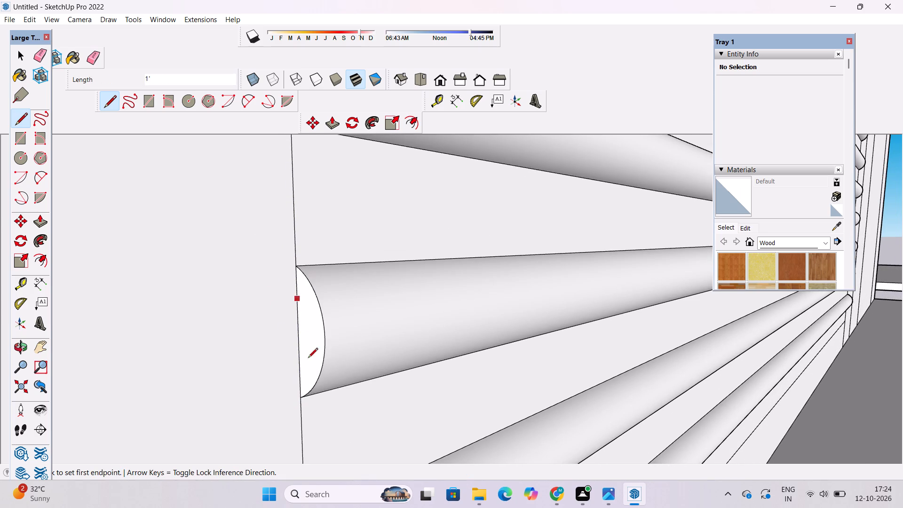
Close the left end of the first open moulding above the closed lower ones with a vertical line between its arc endpoints.
scroll(310, 410, down, 7)
scroll(364, 410, down, 17)
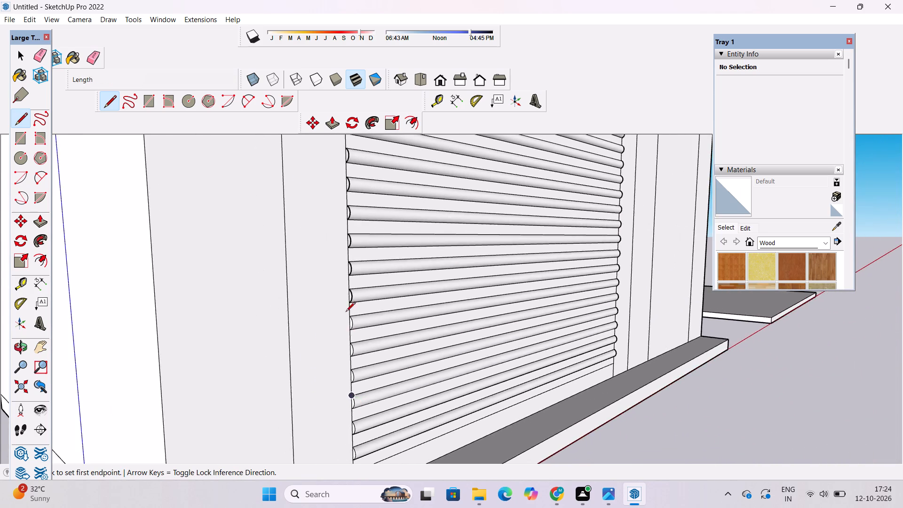
scroll(351, 290, up, 17)
scroll(344, 326, up, 11)
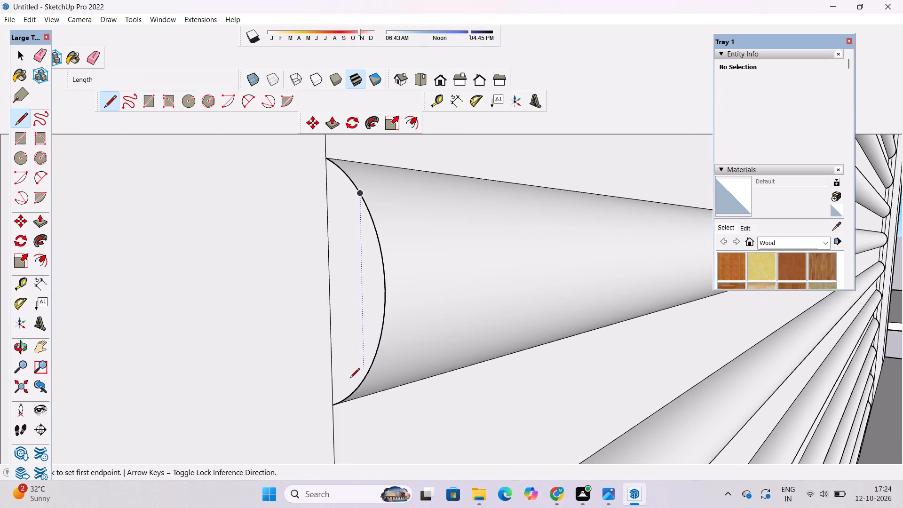
click(331, 406)
scroll(331, 406, down, 5)
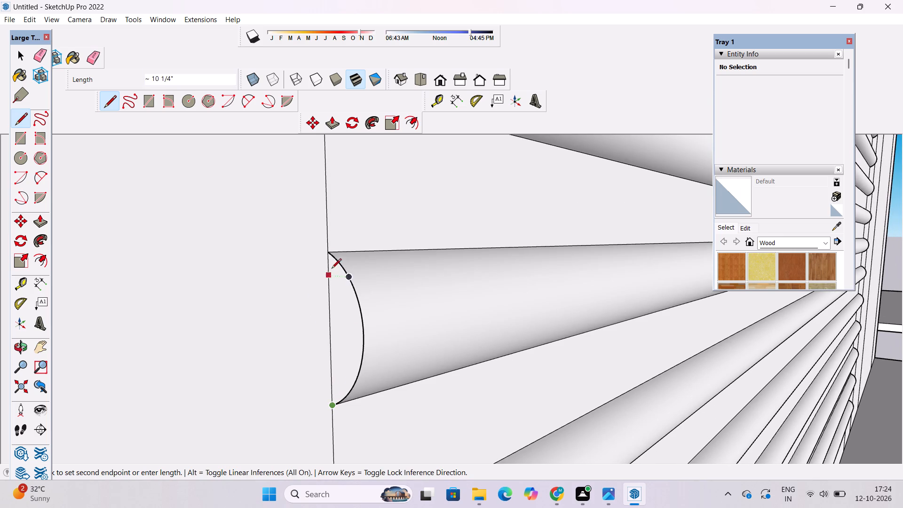
click(326, 254)
Close the left end of the next open moulding up with a 1' vertical line between its arc endpoints.
scroll(335, 399, down, 9)
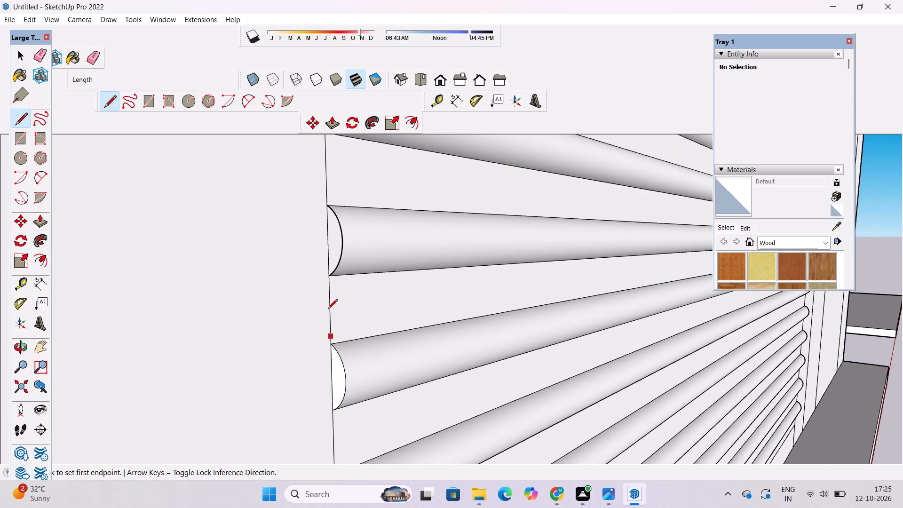
scroll(326, 272, up, 9)
click(332, 284)
scroll(333, 356, down, 4)
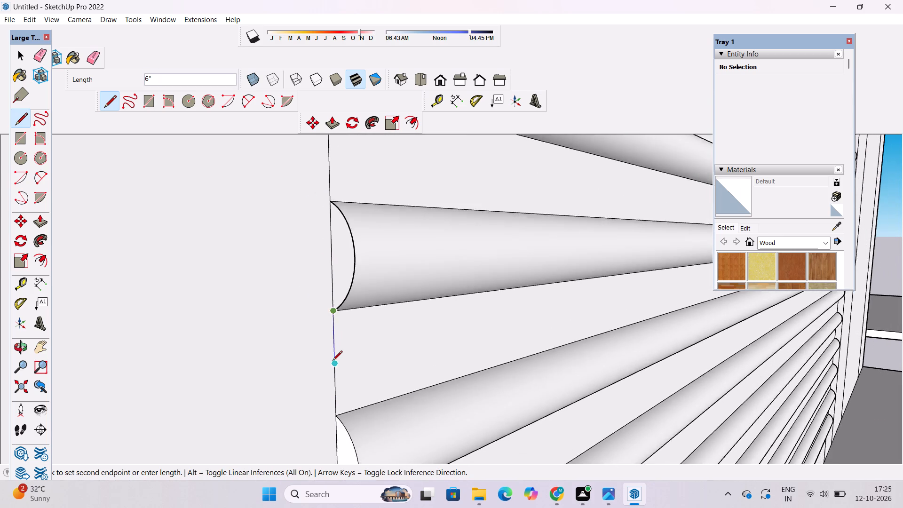
scroll(333, 361, down, 5)
scroll(330, 262, up, 7)
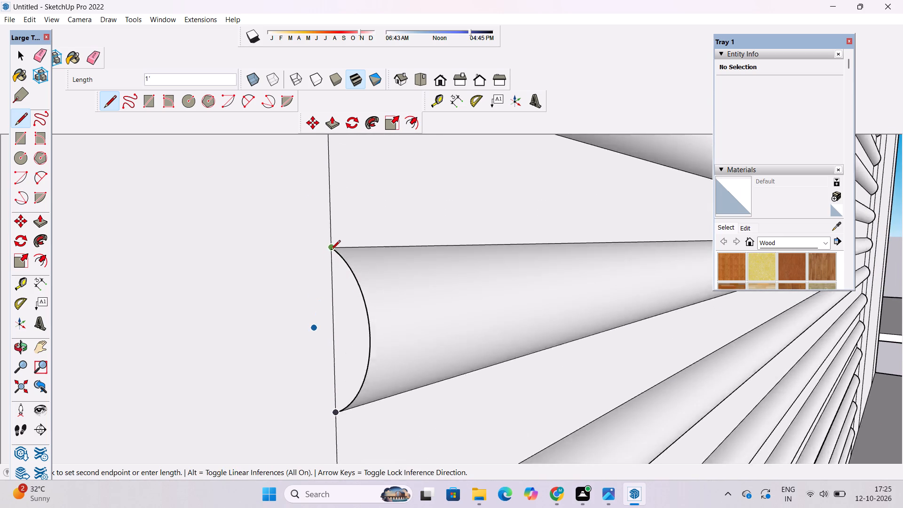
scroll(331, 251, up, 5)
click(331, 251)
Close the left end of the next open moulding up with a vertical line from its lower to upper arc endpoint.
scroll(303, 344, down, 16)
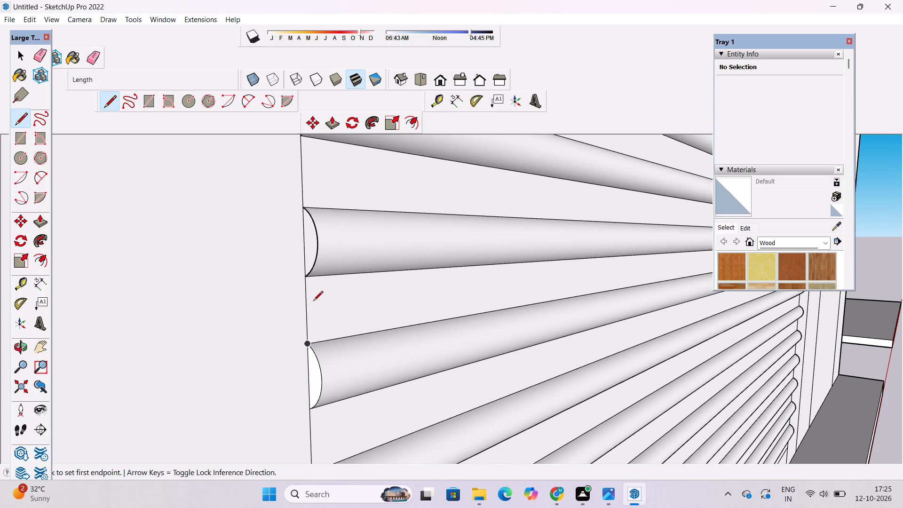
scroll(301, 281, up, 14)
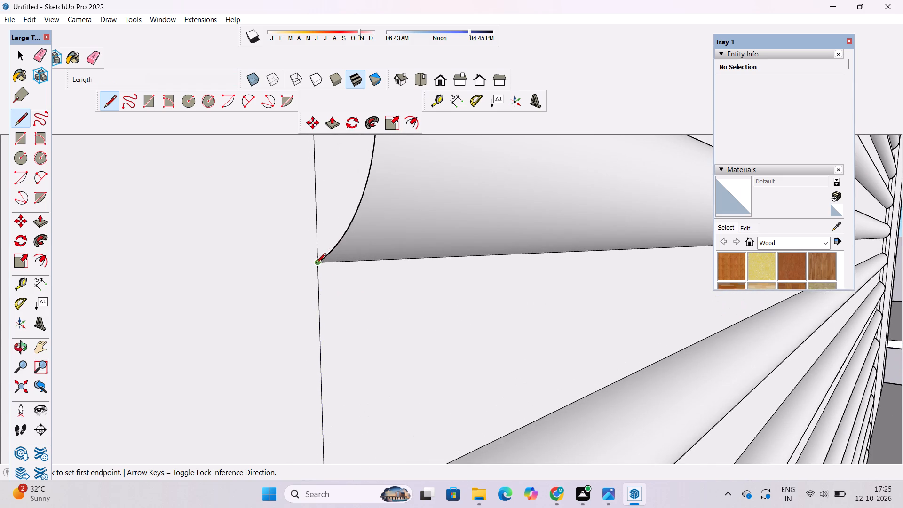
click(316, 264)
scroll(308, 337, down, 14)
scroll(296, 251, up, 5)
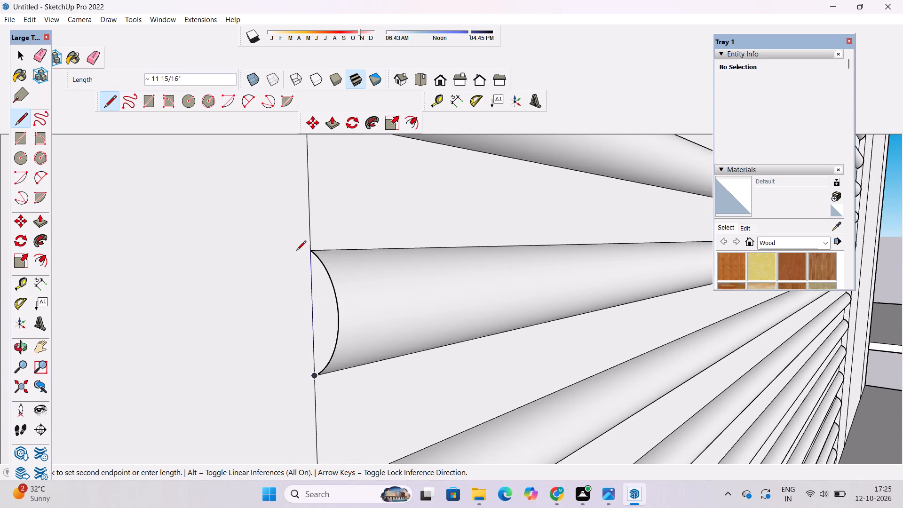
click(309, 252)
Close the left end of the open moulding directly above the last closed one with a vertical line between its arc endpoints.
scroll(302, 364, down, 10)
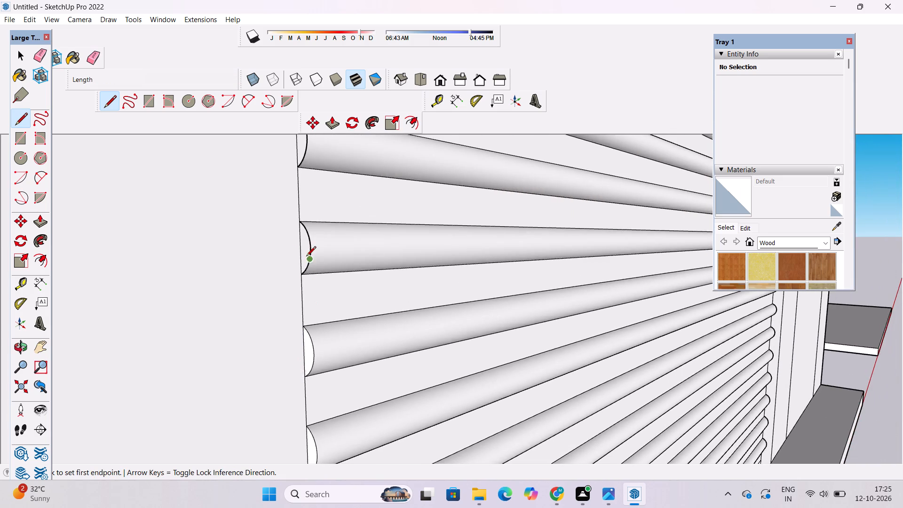
scroll(305, 256, up, 16)
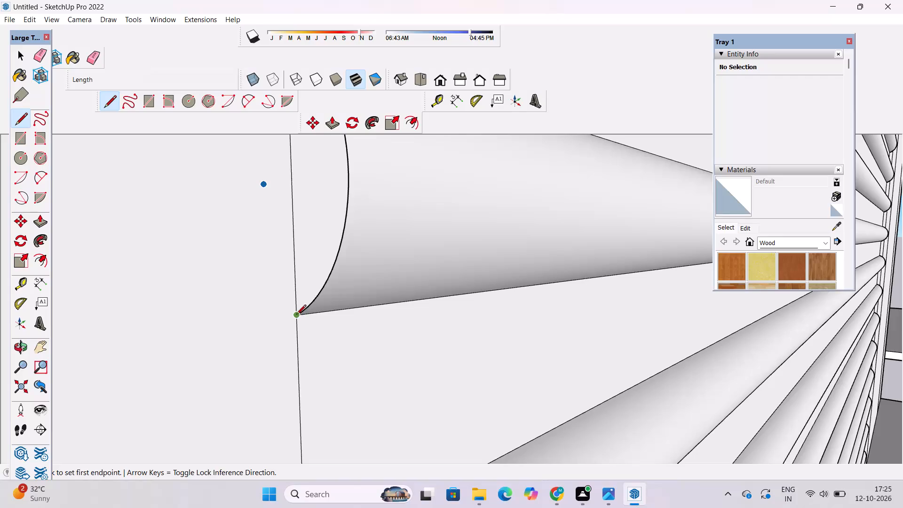
click(296, 316)
scroll(299, 365, down, 12)
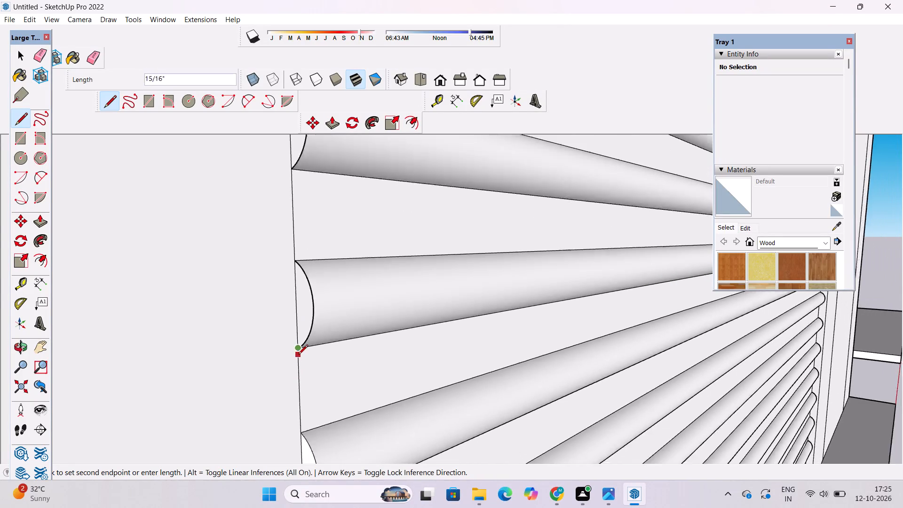
scroll(298, 355, down, 2)
scroll(298, 266, up, 5)
click(292, 285)
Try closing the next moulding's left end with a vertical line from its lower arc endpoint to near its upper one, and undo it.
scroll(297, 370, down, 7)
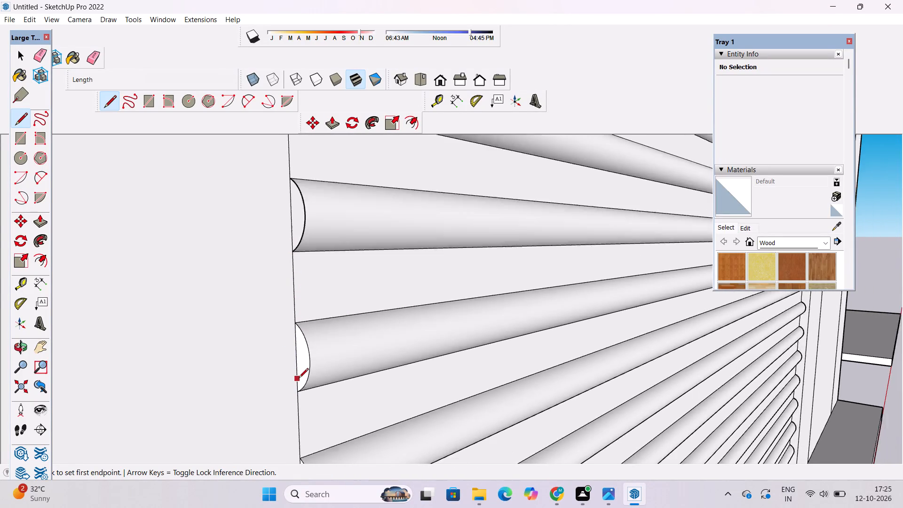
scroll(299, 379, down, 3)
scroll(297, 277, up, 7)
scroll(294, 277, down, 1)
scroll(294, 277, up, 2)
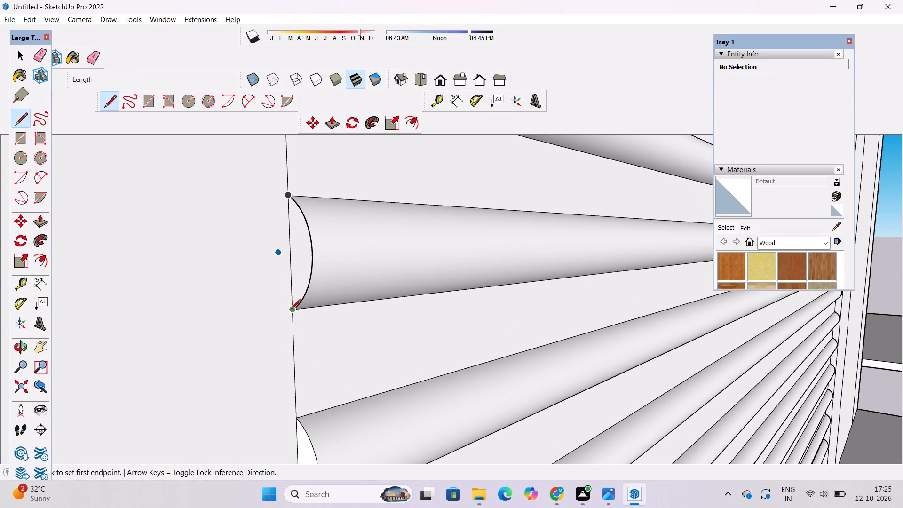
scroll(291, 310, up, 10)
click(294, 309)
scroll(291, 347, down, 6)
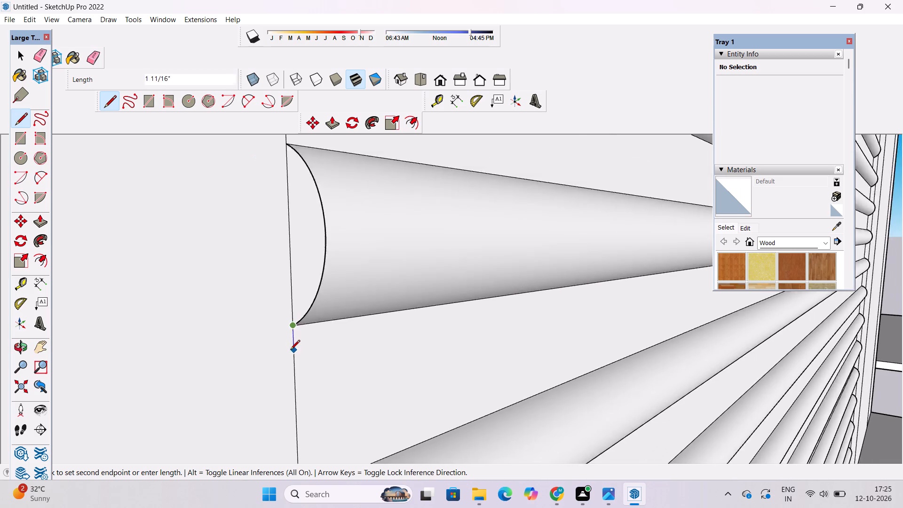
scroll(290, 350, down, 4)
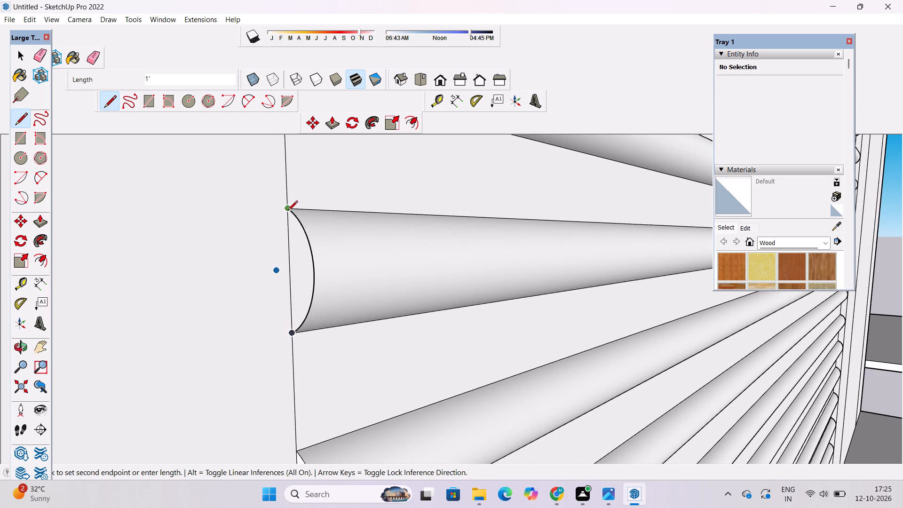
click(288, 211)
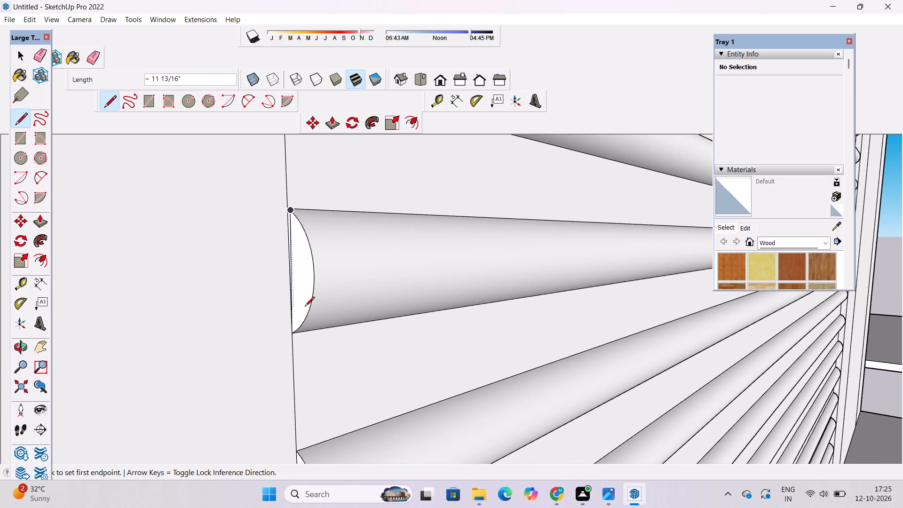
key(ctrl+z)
Close that same moulding's left end with a 1' vertical line from its lower to upper arc endpoint.
scroll(294, 308, up, 8)
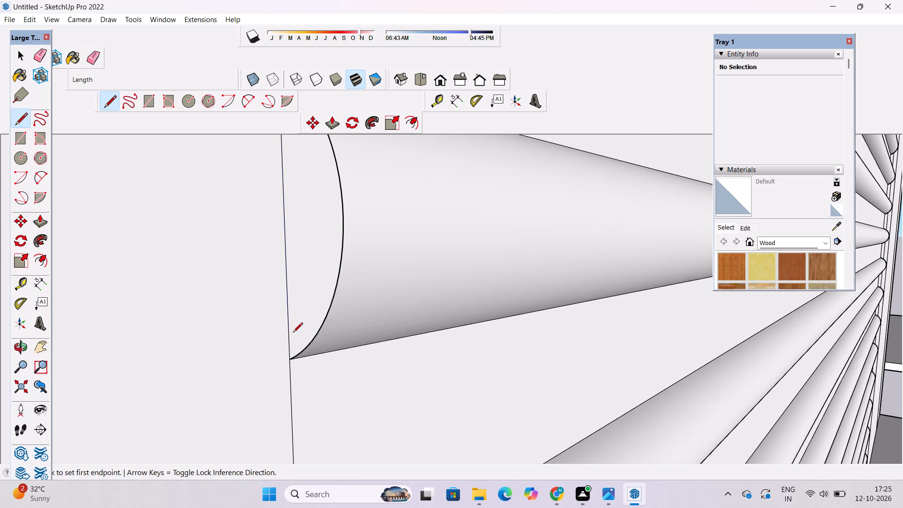
click(289, 360)
scroll(287, 352, down, 10)
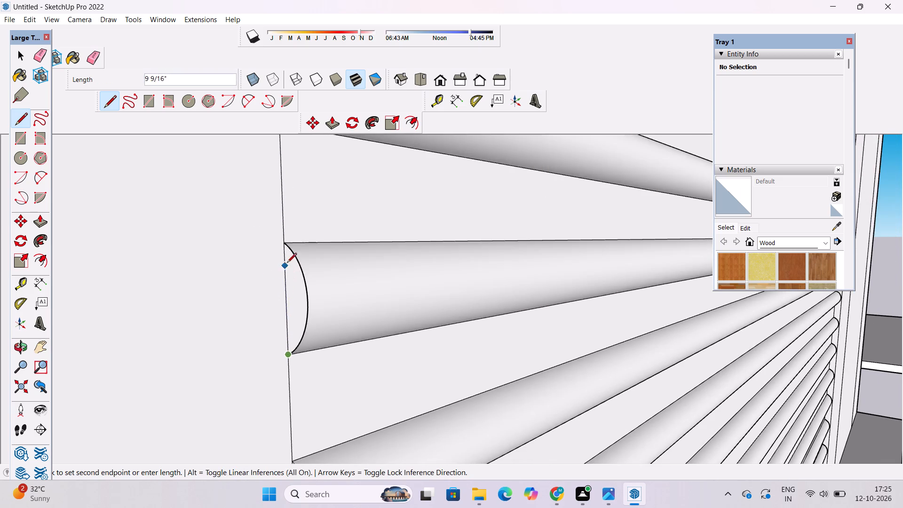
scroll(287, 262, up, 5)
click(280, 232)
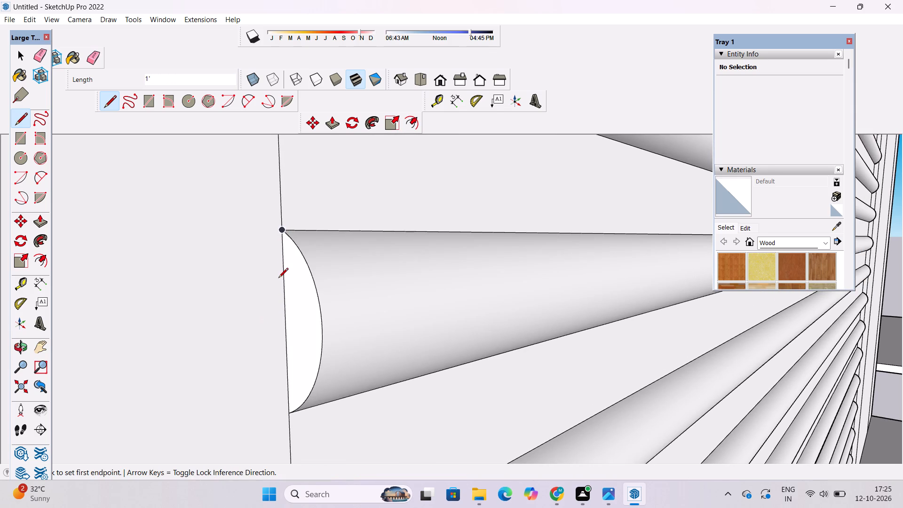
Close the left end of the next open moulding up with a 1' vertical line from its upper to lower arc endpoint.
scroll(278, 278, down, 8)
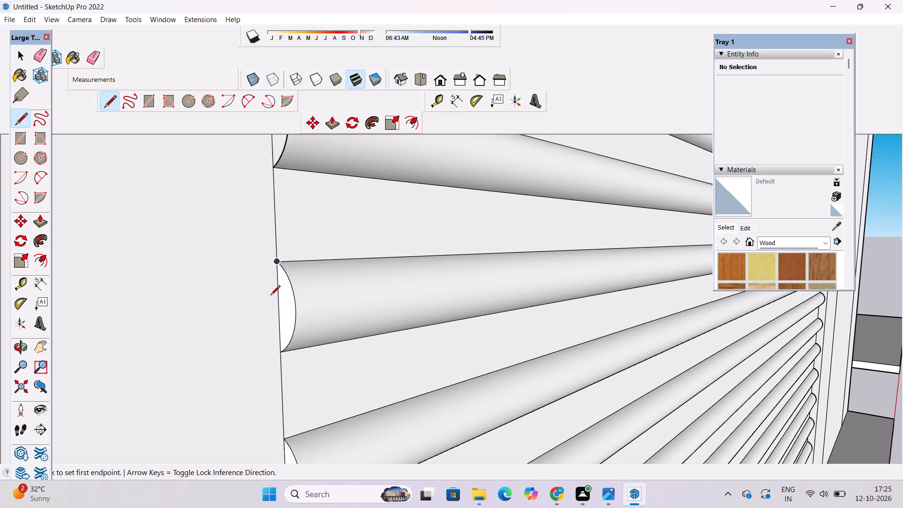
scroll(270, 296, down, 2)
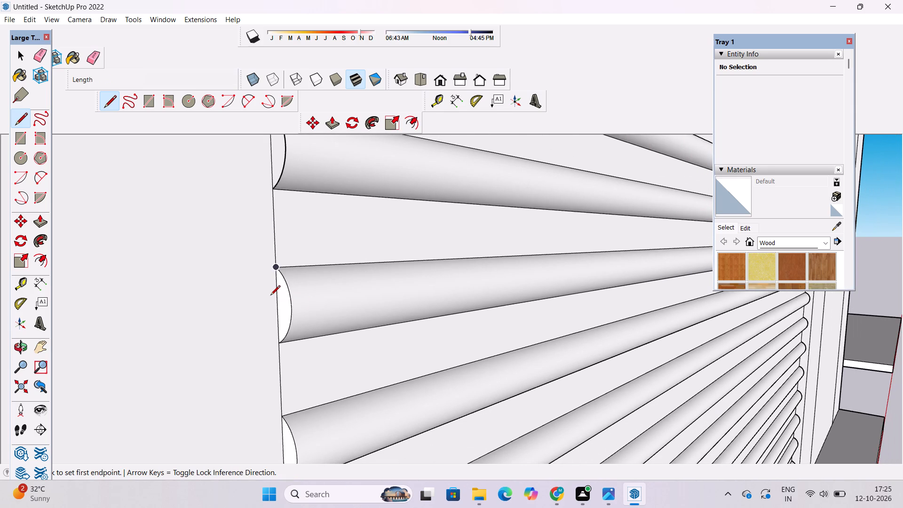
scroll(269, 304, down, 1)
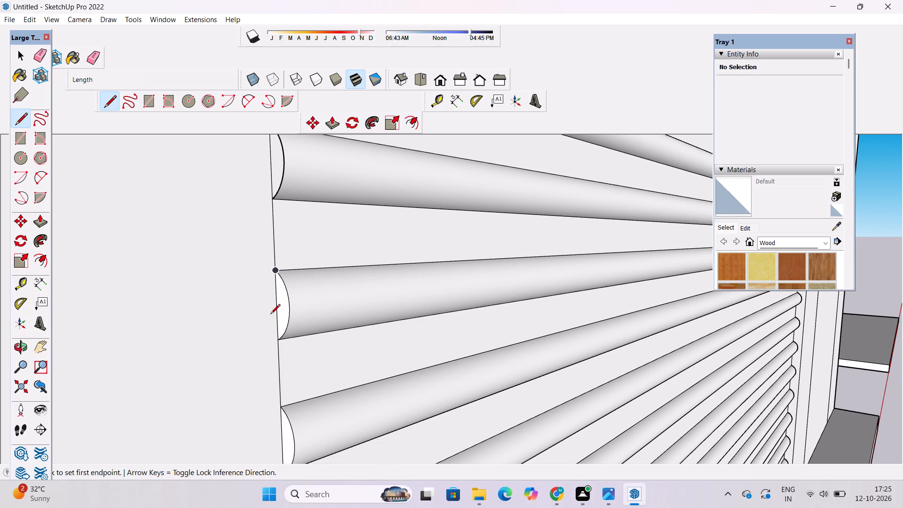
scroll(270, 315, down, 2)
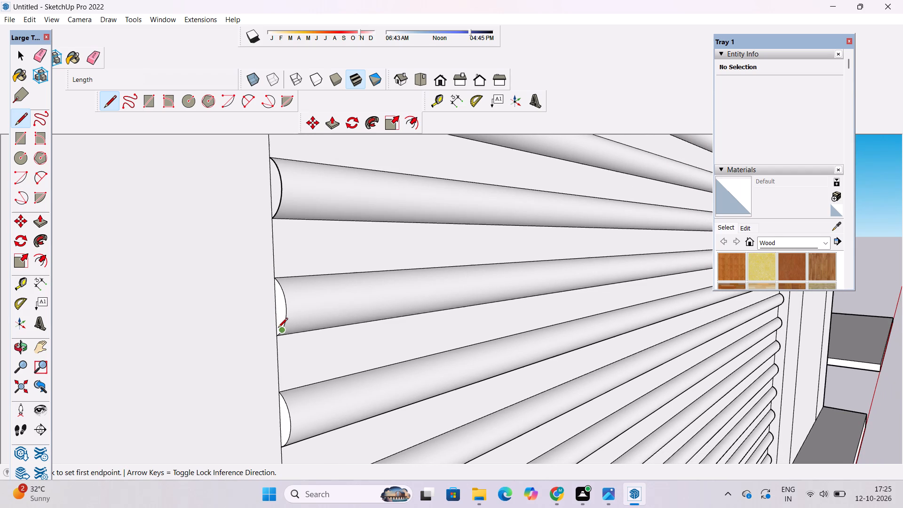
scroll(279, 331, down, 1)
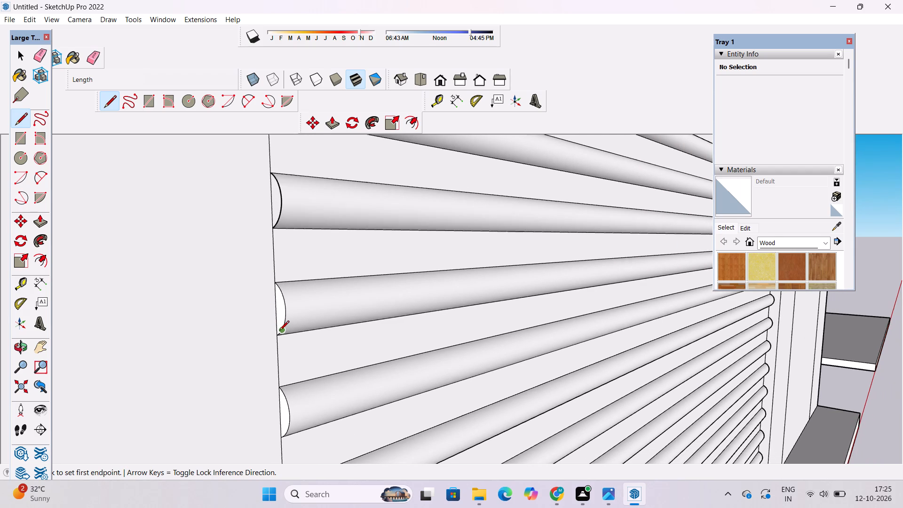
scroll(281, 335, down, 5)
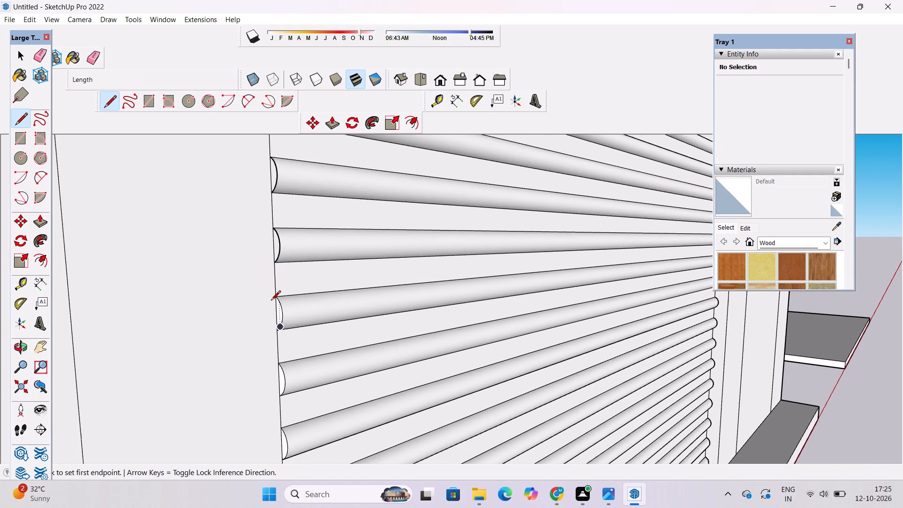
scroll(271, 301, down, 3)
scroll(280, 230, up, 10)
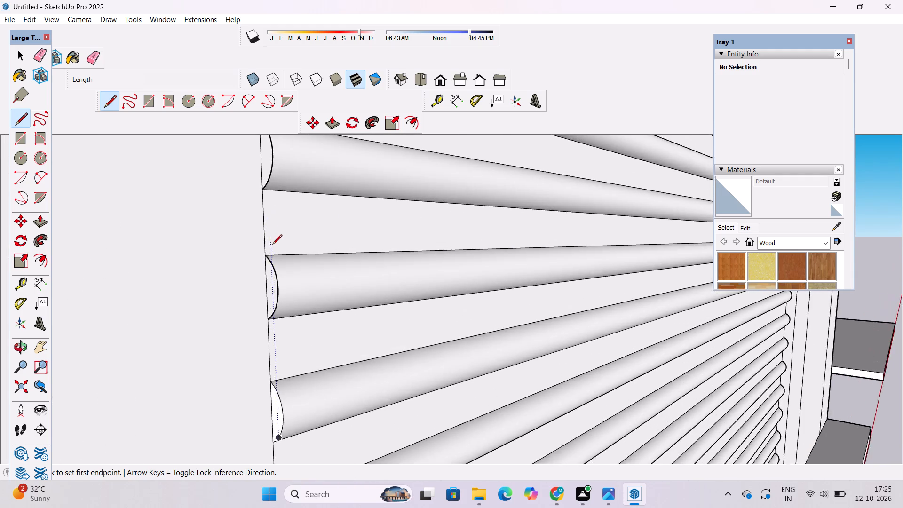
scroll(272, 245, up, 9)
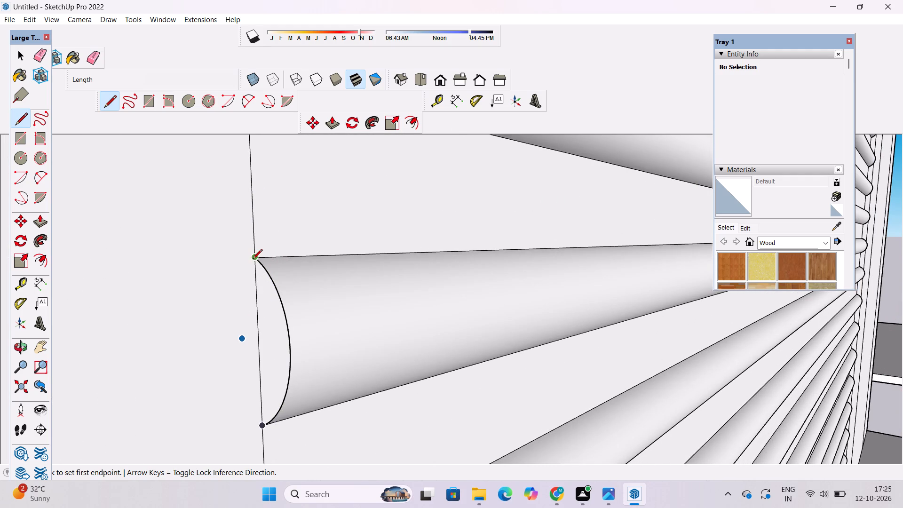
click(253, 260)
scroll(253, 270, down, 6)
scroll(259, 325, up, 5)
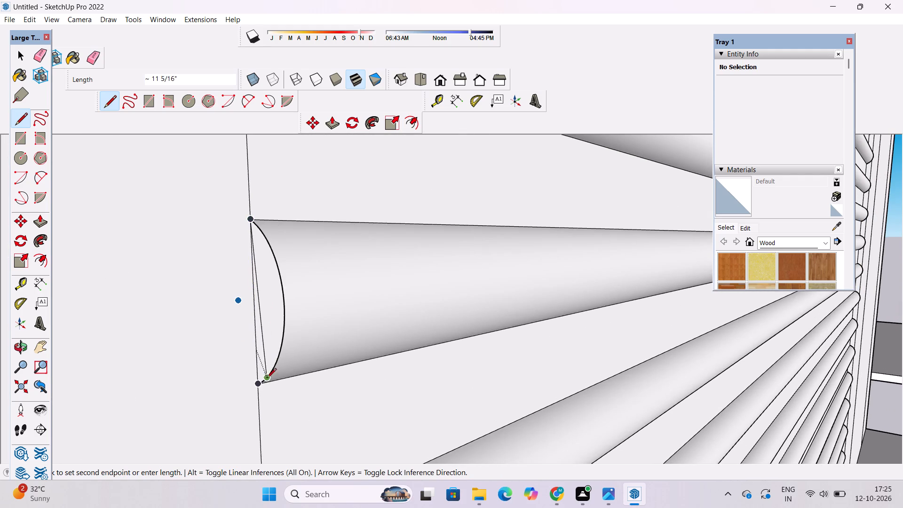
scroll(257, 388, up, 5)
click(256, 383)
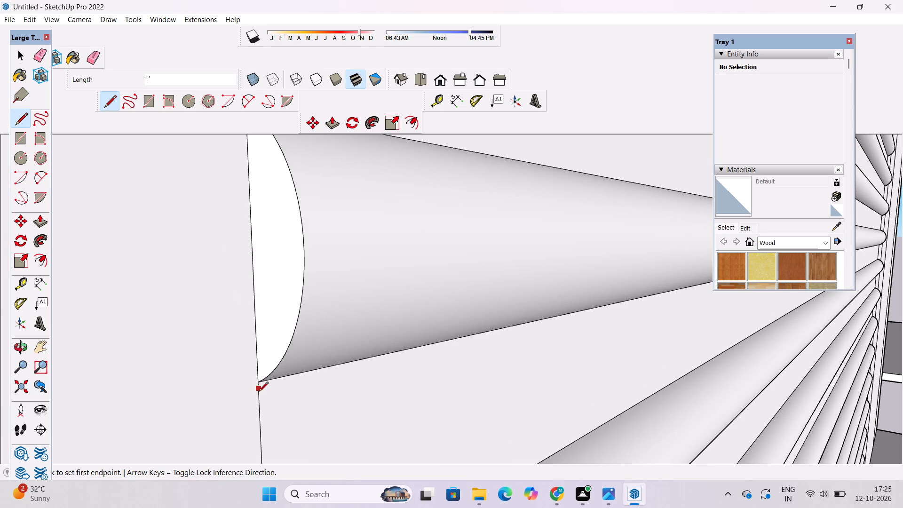
Close the left end of the first open moulding above the closed ones with a vertical line from its lower to upper arc endpoint.
scroll(256, 414, down, 19)
scroll(230, 356, down, 4)
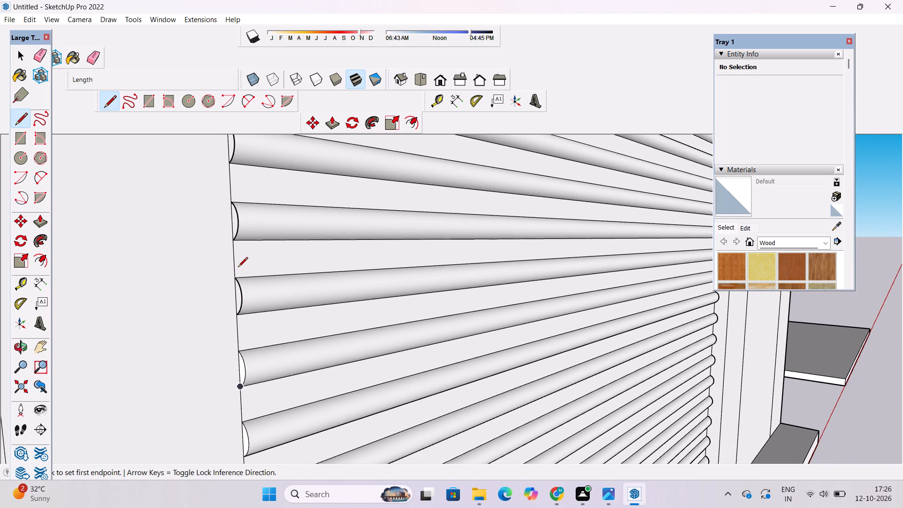
scroll(234, 265, down, 3)
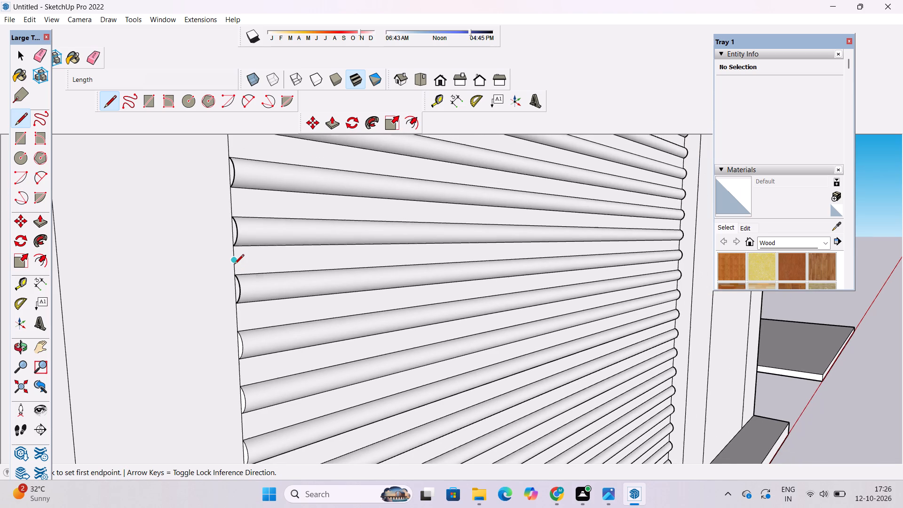
scroll(232, 266, up, 7)
scroll(239, 341, up, 5)
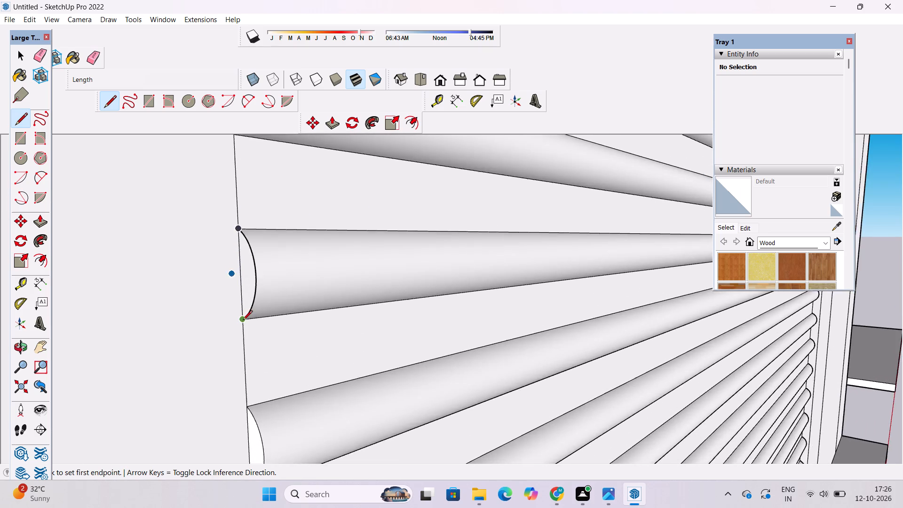
scroll(243, 321, up, 20)
scroll(243, 321, up, 8)
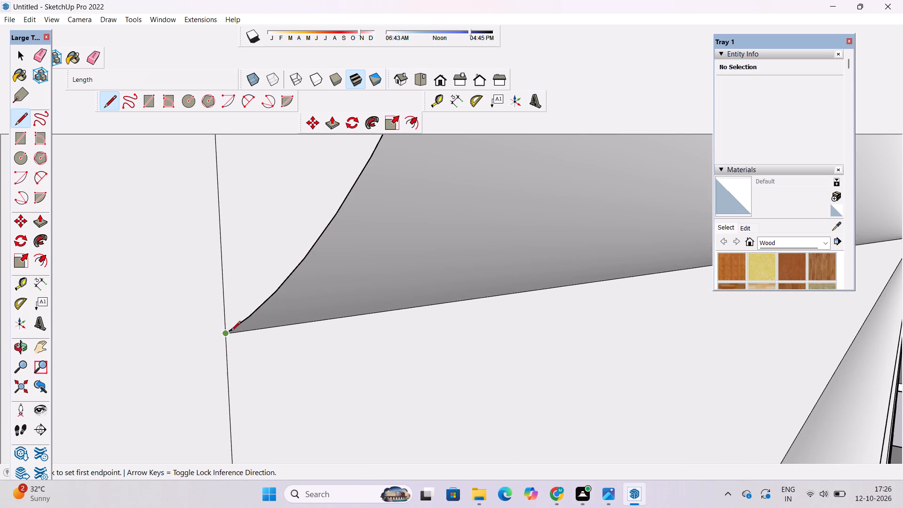
click(225, 335)
scroll(225, 335, down, 20)
scroll(225, 335, down, 5)
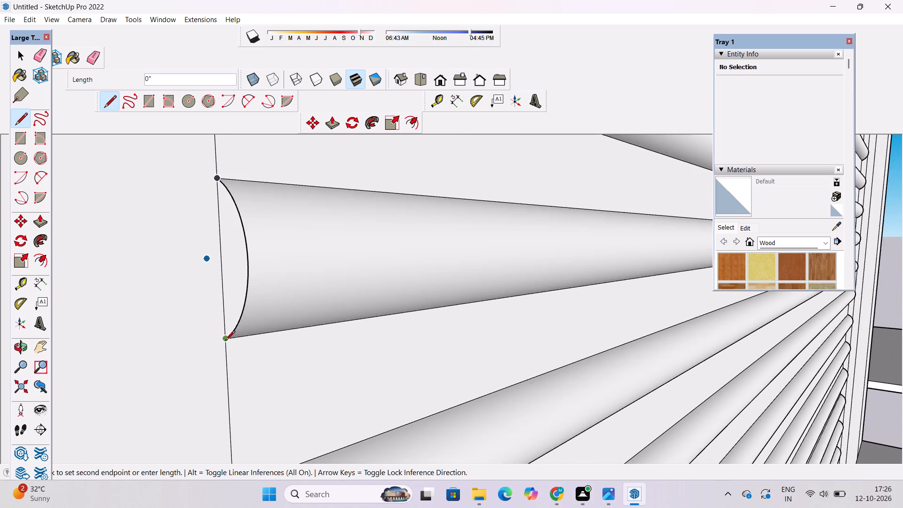
click(217, 193)
Close the left end of the following open moulding up with a vertical line from its lower to upper arc endpoint.
scroll(224, 341, down, 5)
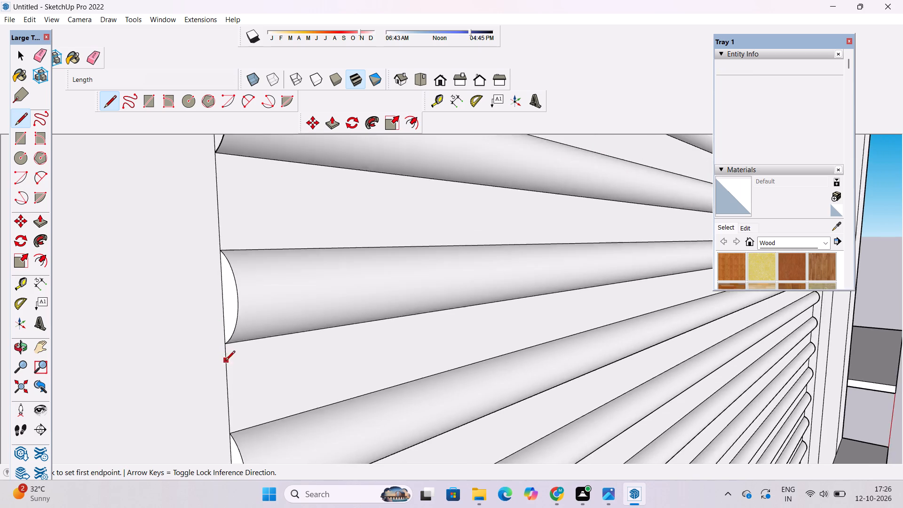
scroll(225, 361, down, 7)
scroll(229, 212, up, 15)
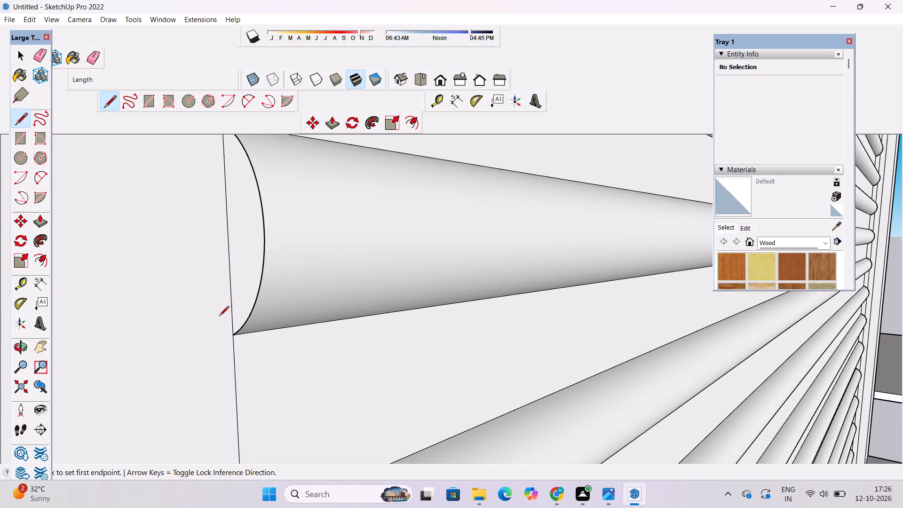
click(233, 335)
scroll(234, 335, down, 5)
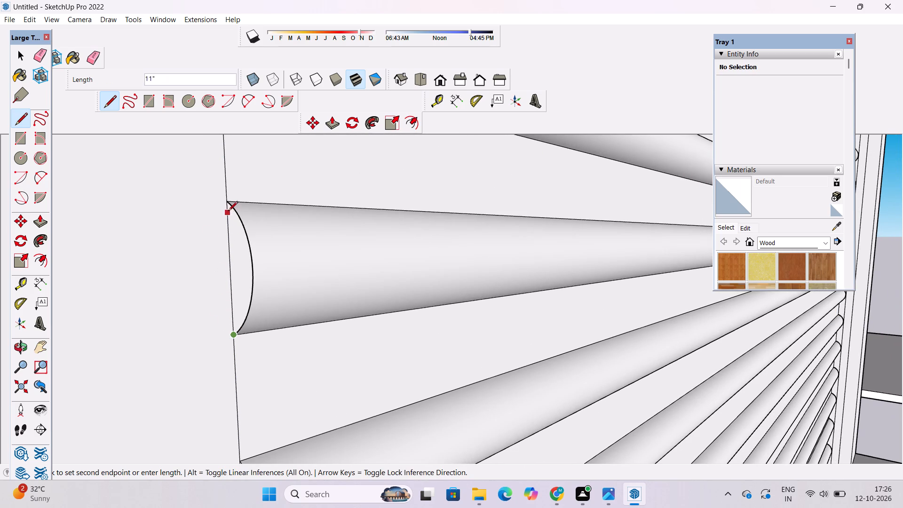
click(225, 201)
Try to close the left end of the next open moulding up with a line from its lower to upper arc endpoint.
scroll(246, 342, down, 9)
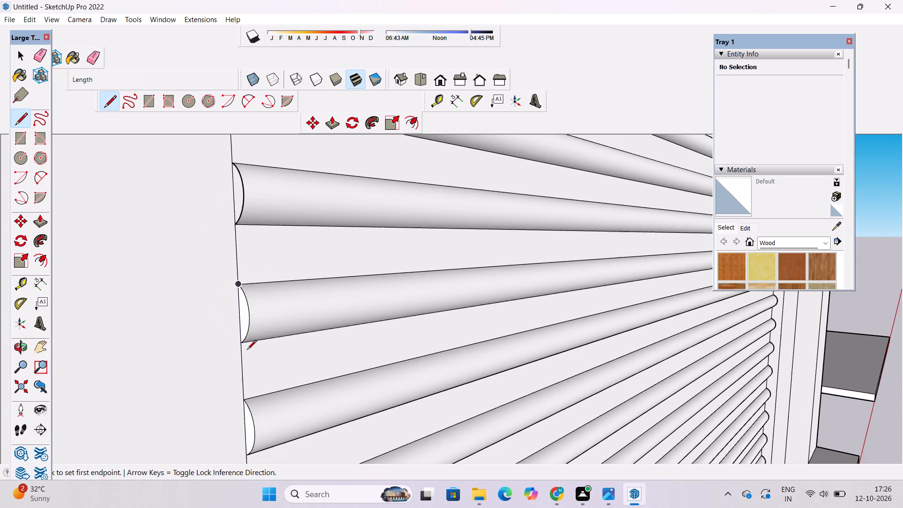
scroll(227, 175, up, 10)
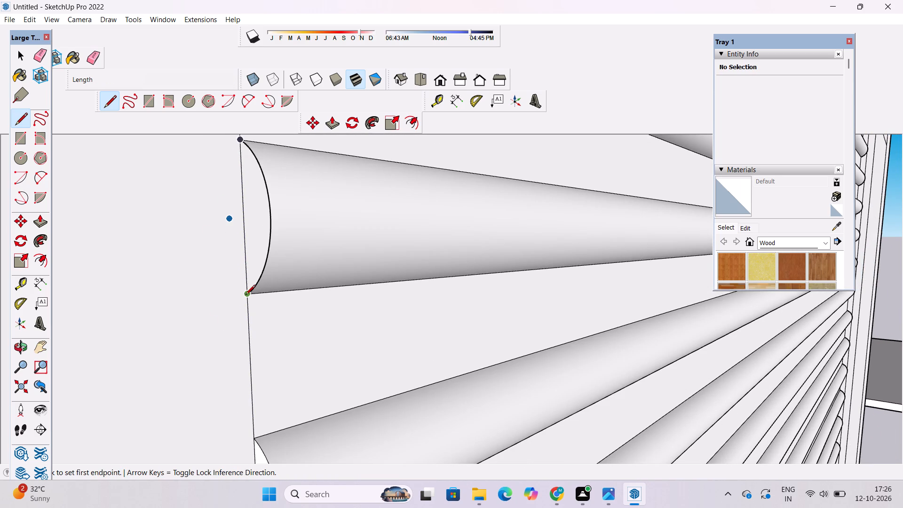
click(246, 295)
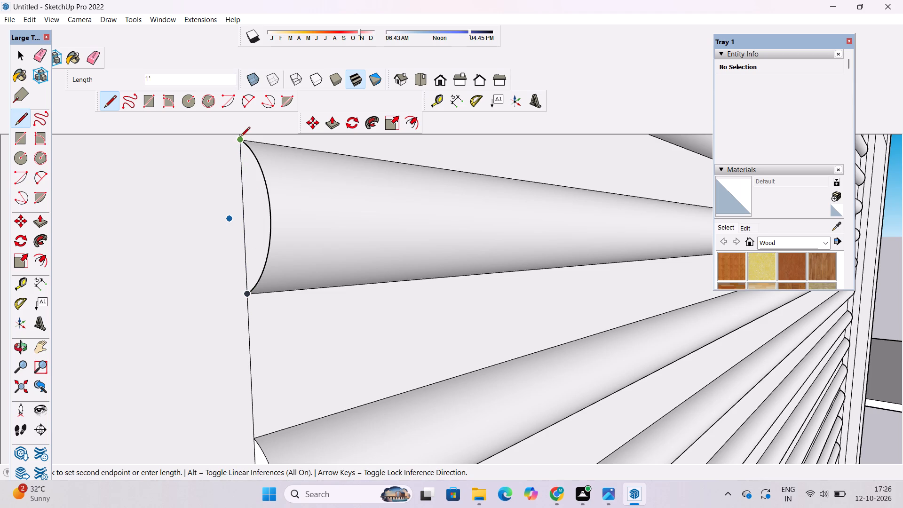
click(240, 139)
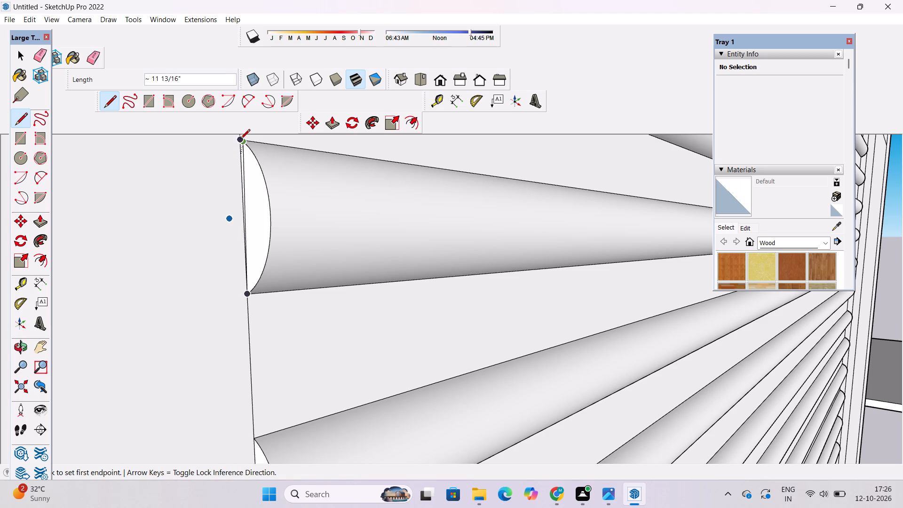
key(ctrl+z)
Close that same moulding's left end with a 1' vertical line from its lower to upper arc endpoint.
click(244, 295)
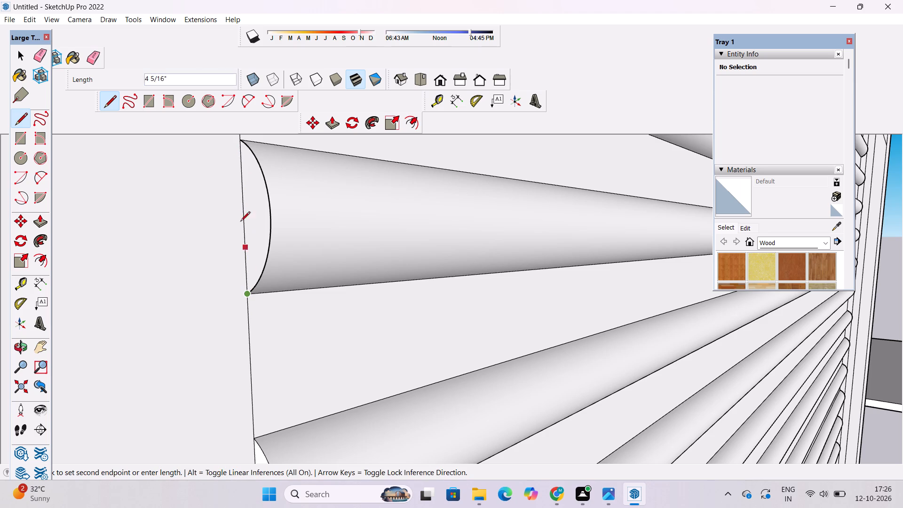
scroll(241, 142, up, 8)
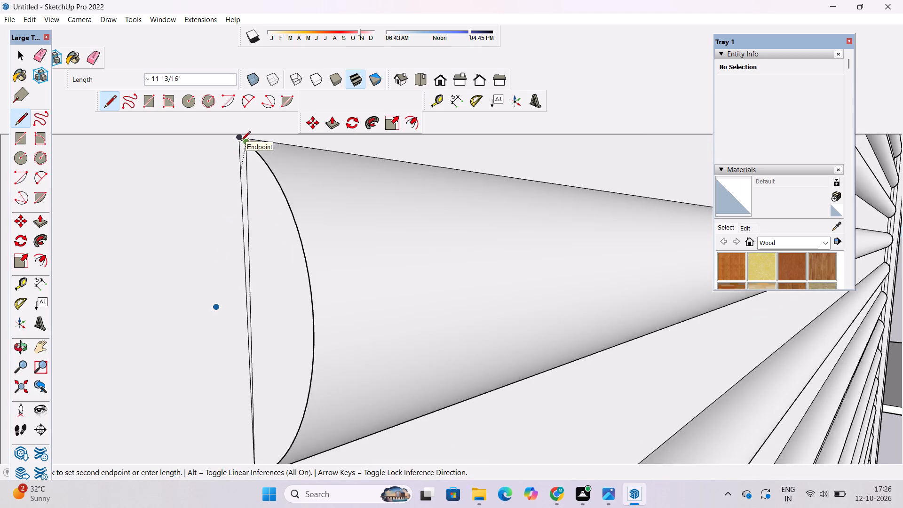
scroll(241, 142, up, 7)
scroll(243, 189, down, 5)
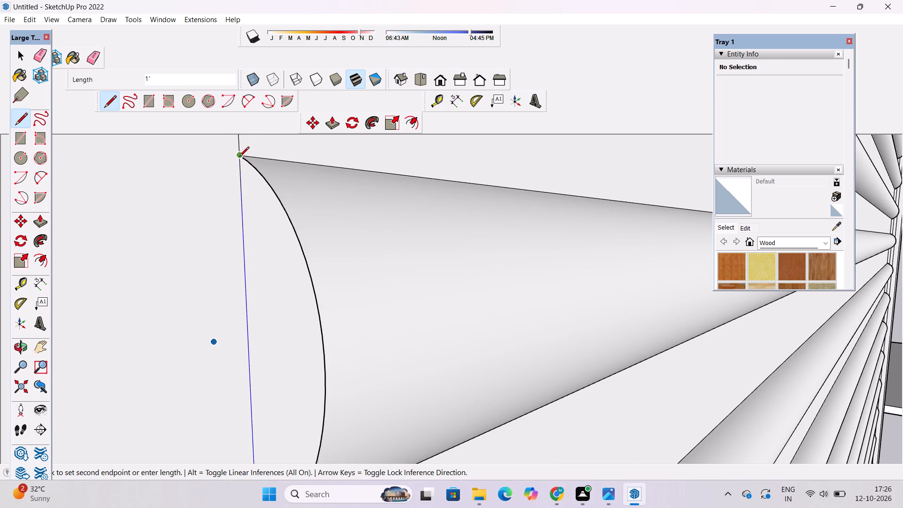
click(239, 157)
Close the left end of the first open moulding above it with a 1' vertical line from its lower to upper arc endpoint.
scroll(248, 255, down, 20)
scroll(248, 255, down, 9)
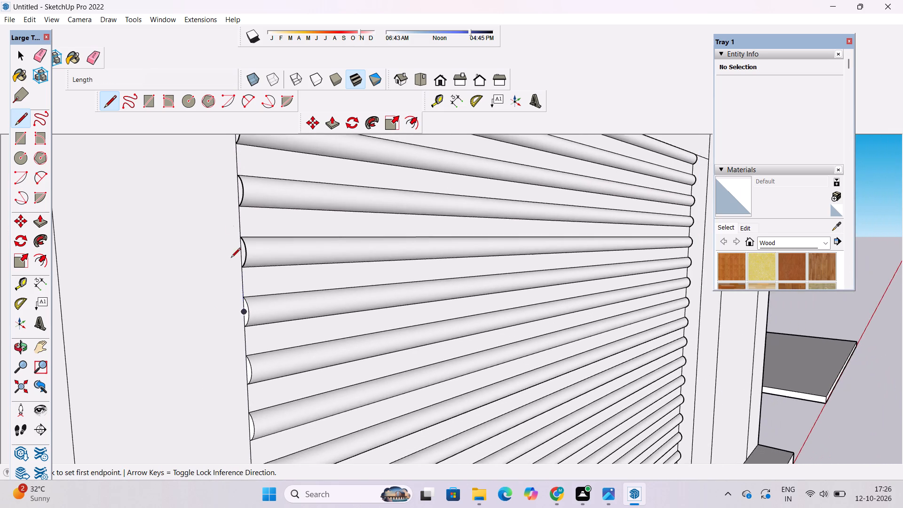
scroll(227, 216, up, 6)
scroll(261, 298, up, 17)
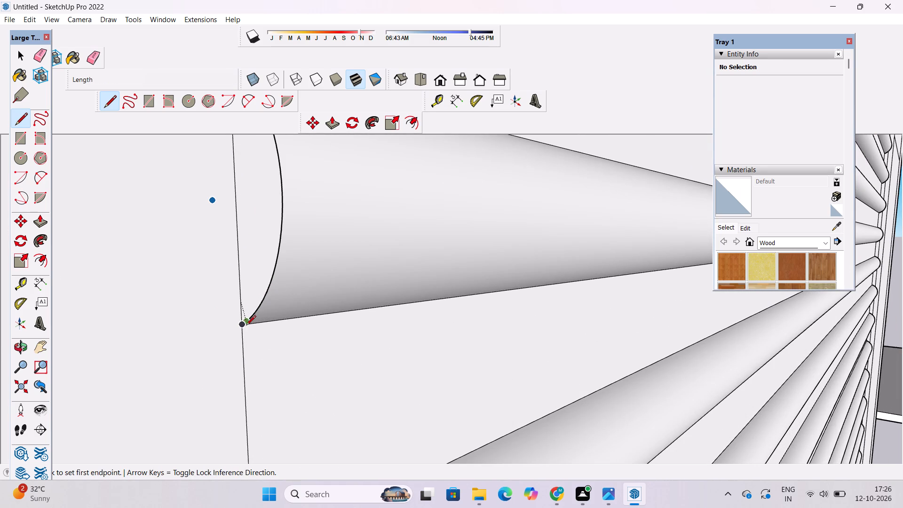
click(240, 327)
scroll(240, 328, down, 5)
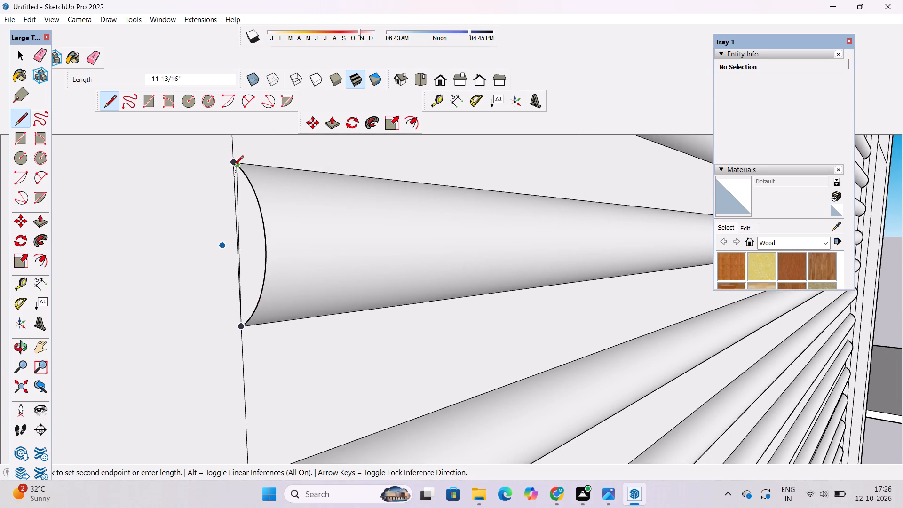
scroll(234, 166, up, 10)
click(231, 158)
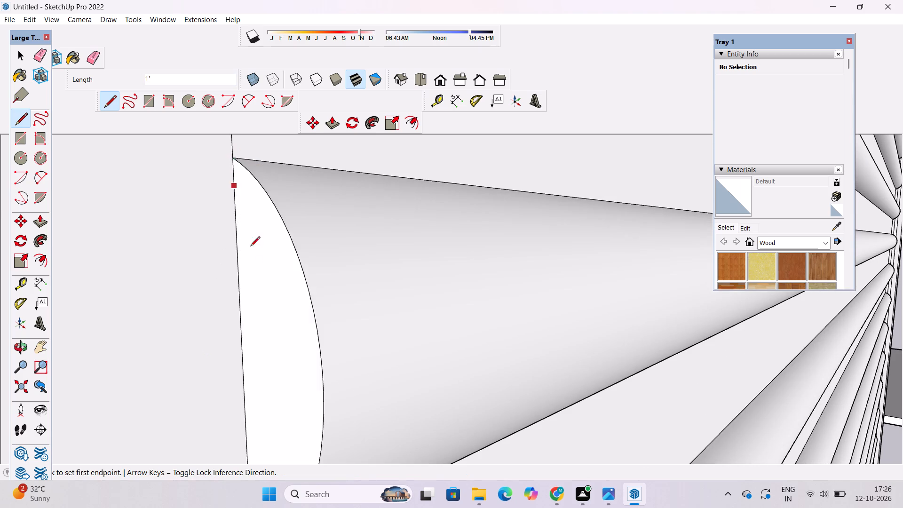
Close the left end of the following open moulding up with a 1' vertical line between its lower and upper arc endpoints.
scroll(239, 317, down, 20)
scroll(239, 317, down, 5)
scroll(235, 230, up, 8)
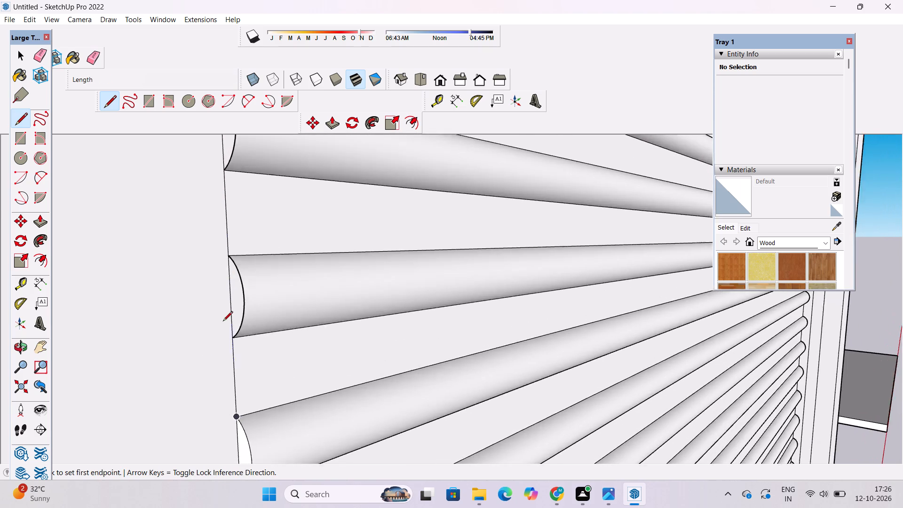
scroll(223, 322, up, 11)
click(253, 345)
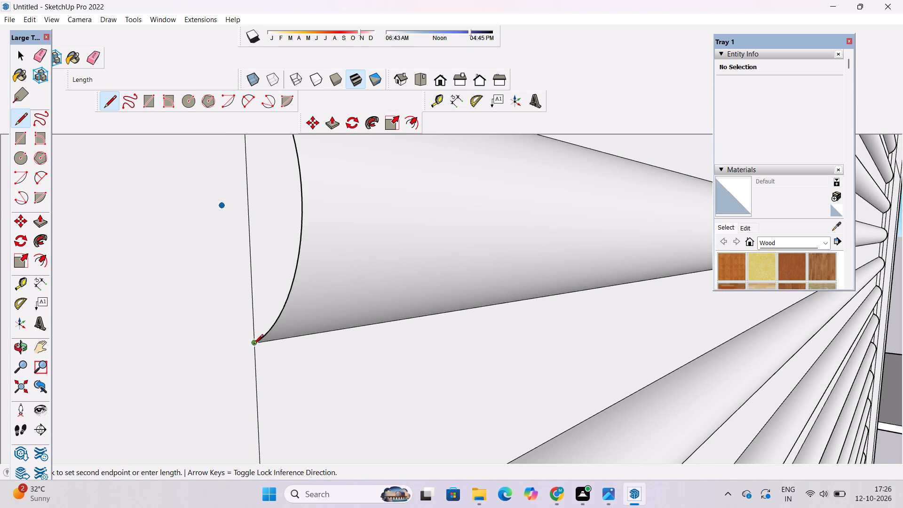
scroll(254, 345, down, 9)
scroll(253, 226, up, 4)
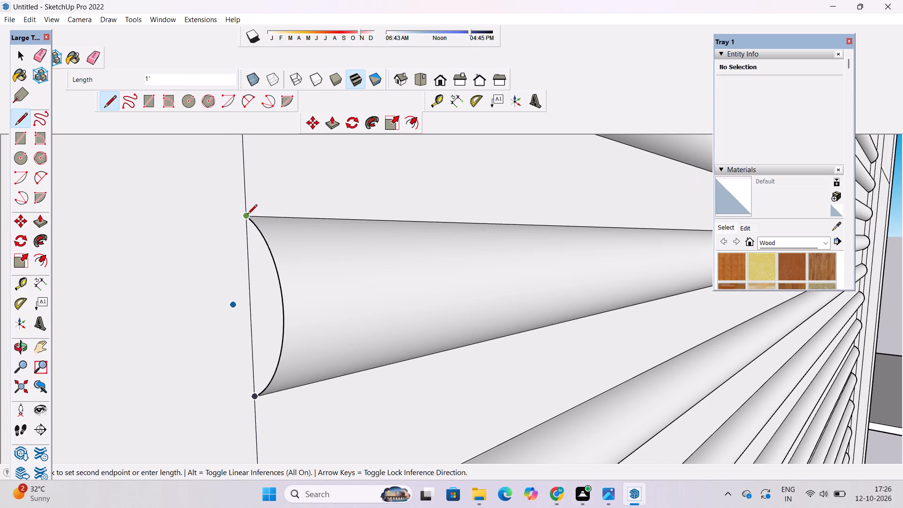
click(245, 215)
Draw a 1' vertical line from the lower to upper arc endpoint of the next open moulding up to close its left end.
scroll(248, 353, down, 16)
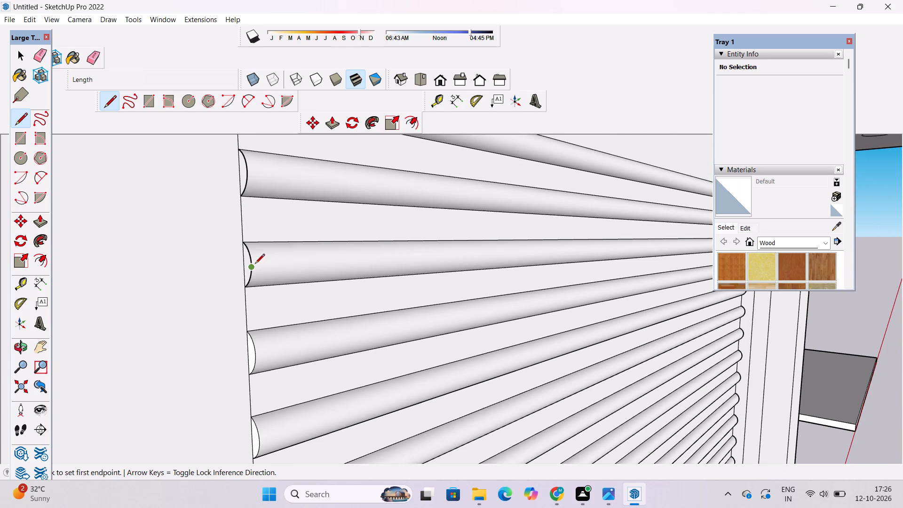
scroll(255, 264, up, 10)
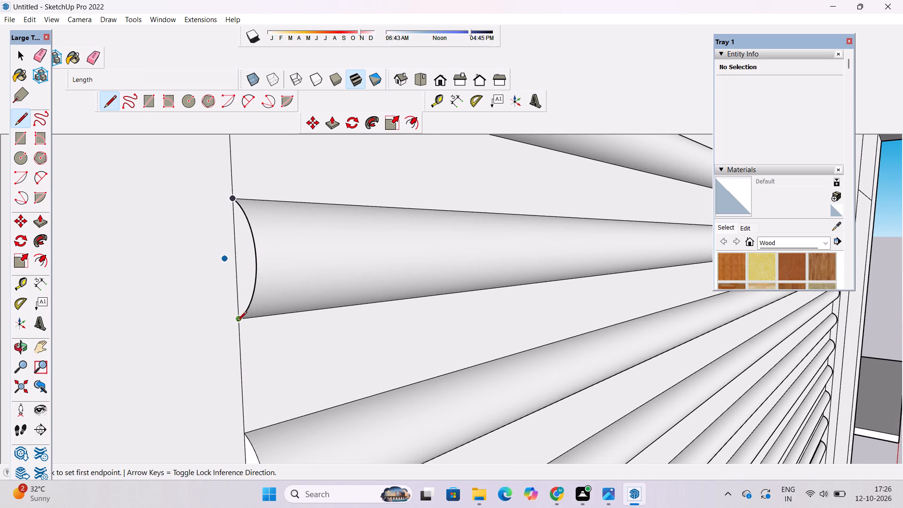
click(237, 322)
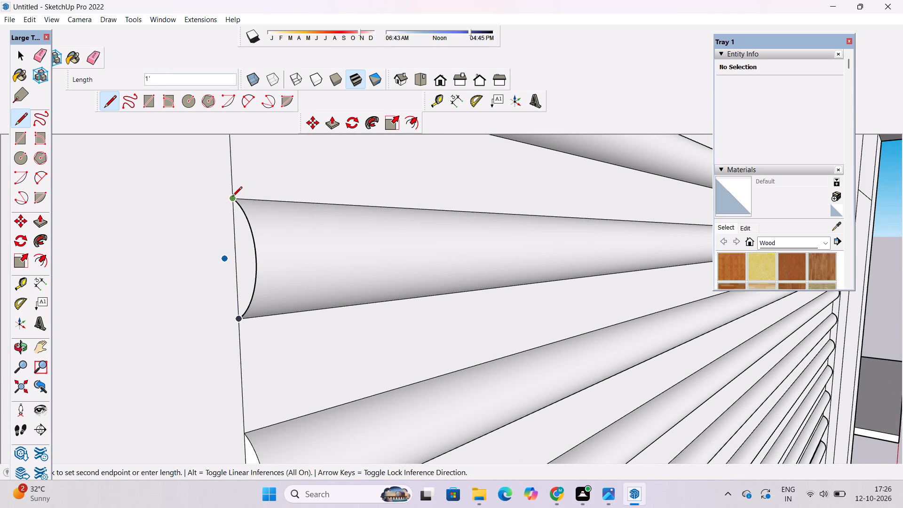
click(232, 197)
Close the left end of the next open moulding near the shutter's top with a 1' vertical line from lower to upper arc endpoint.
scroll(220, 291, down, 5)
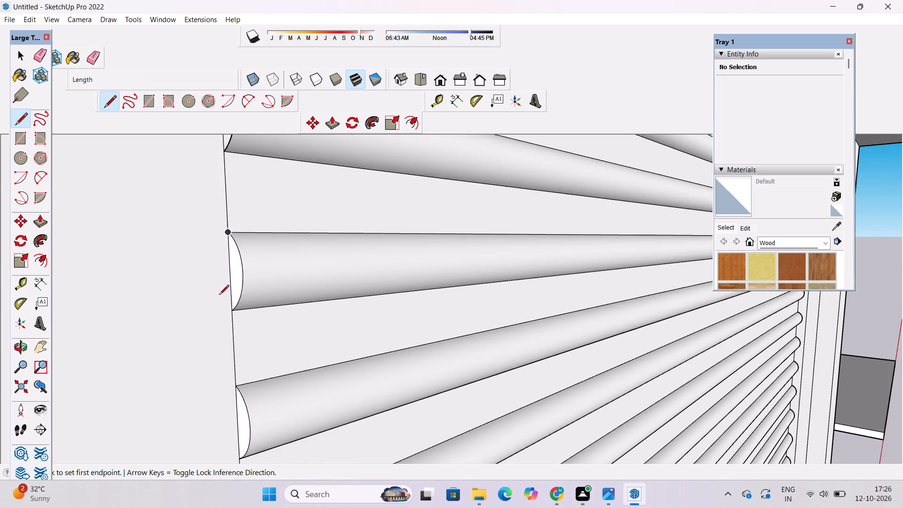
scroll(219, 295, down, 15)
scroll(223, 247, up, 18)
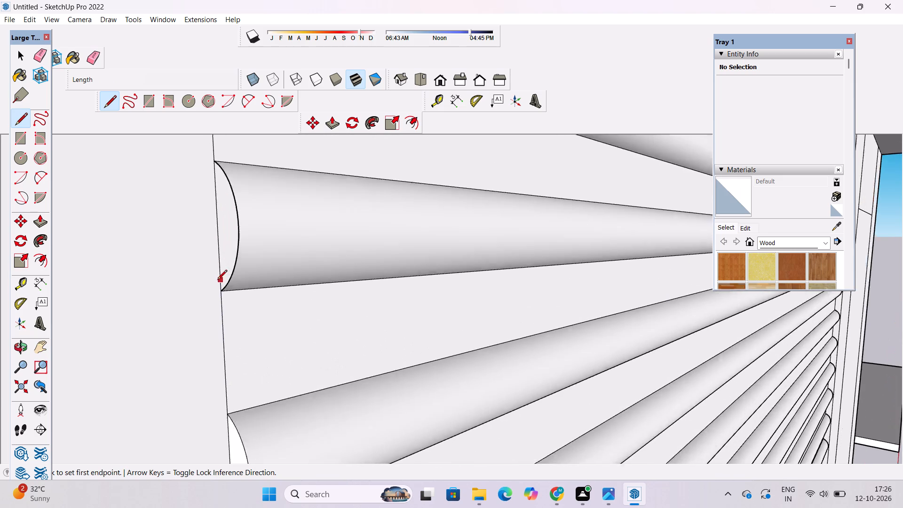
scroll(217, 280, up, 8)
click(224, 297)
scroll(224, 300, down, 8)
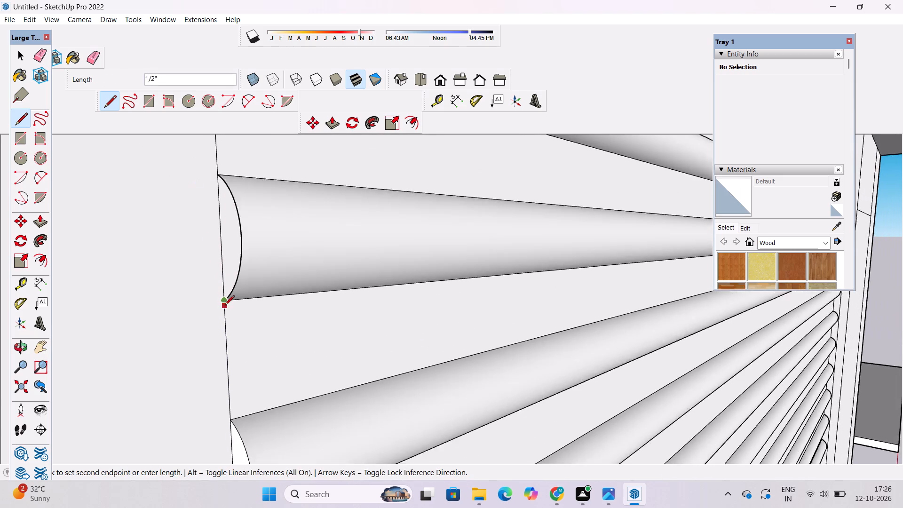
scroll(225, 306, down, 4)
scroll(217, 206, up, 3)
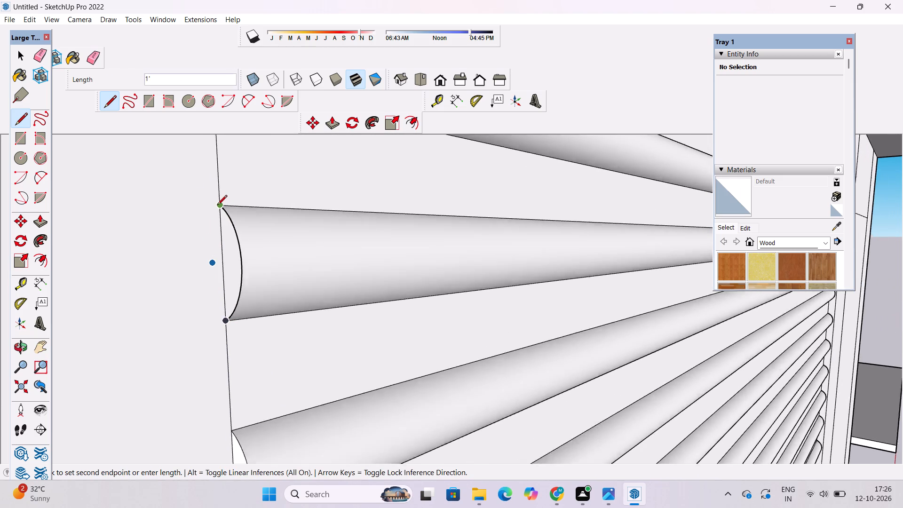
scroll(217, 206, up, 7)
click(222, 206)
Inspect the shutter's moulding ends and the ground-floor front elevation from several angles.
scroll(183, 302, down, 8)
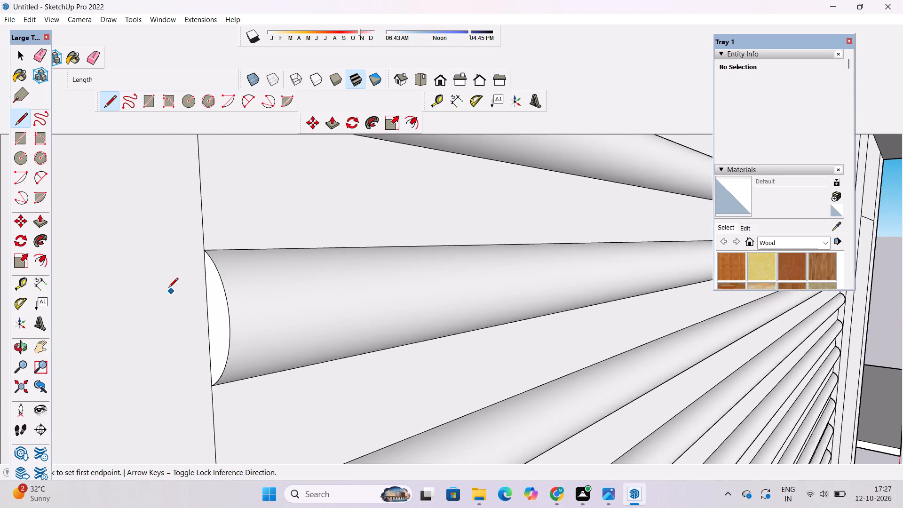
scroll(168, 288, down, 17)
click(20, 346)
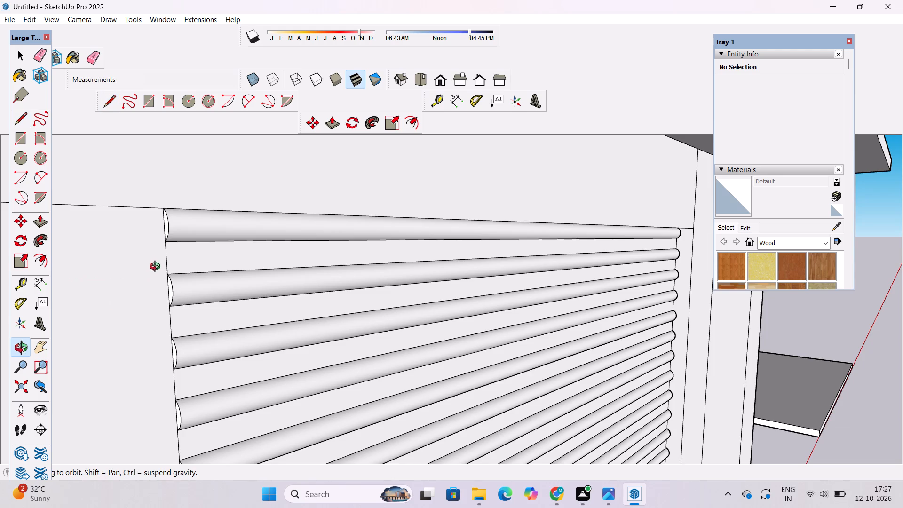
scroll(156, 266, down, 19)
drag(451, 301, 174, 311)
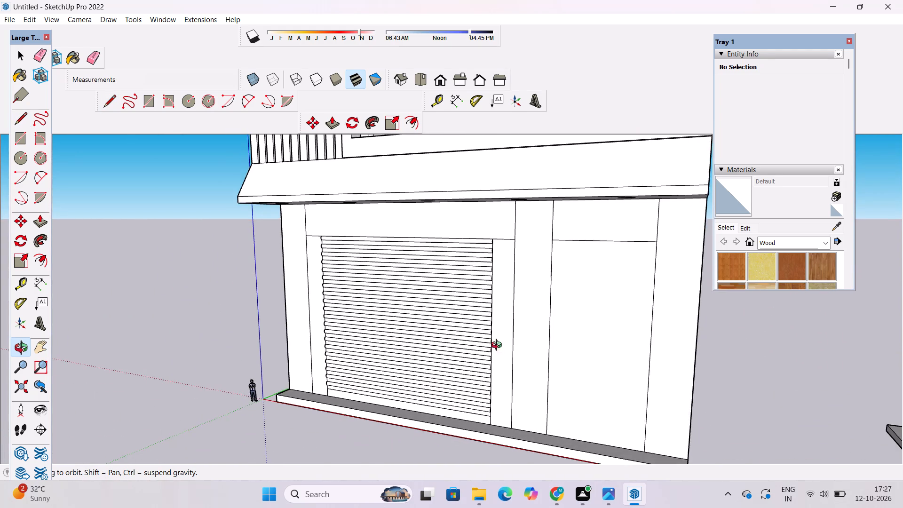
scroll(510, 350, up, 10)
drag(600, 355, 531, 347)
scroll(403, 328, down, 5)
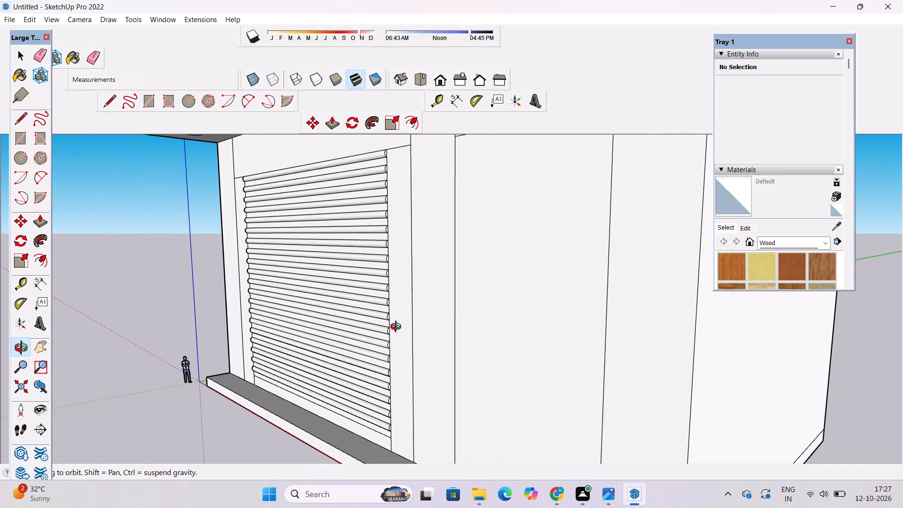
scroll(396, 329, down, 5)
drag(243, 365, 406, 316)
scroll(302, 292, down, 6)
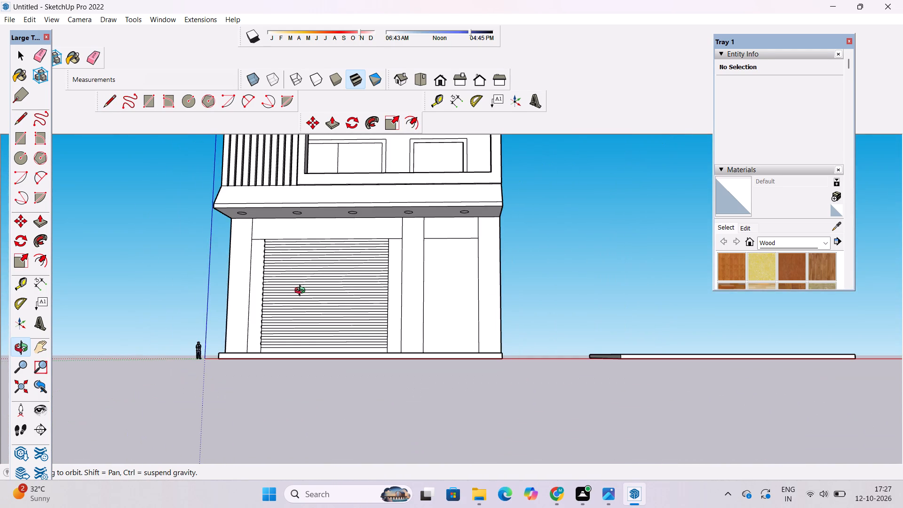
drag(302, 292, 314, 319)
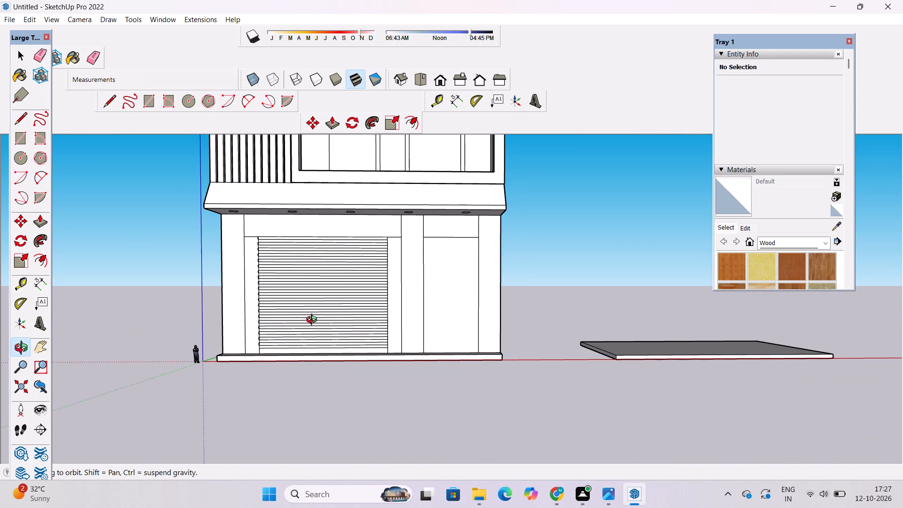
scroll(298, 258, up, 12)
drag(221, 241, 222, 249)
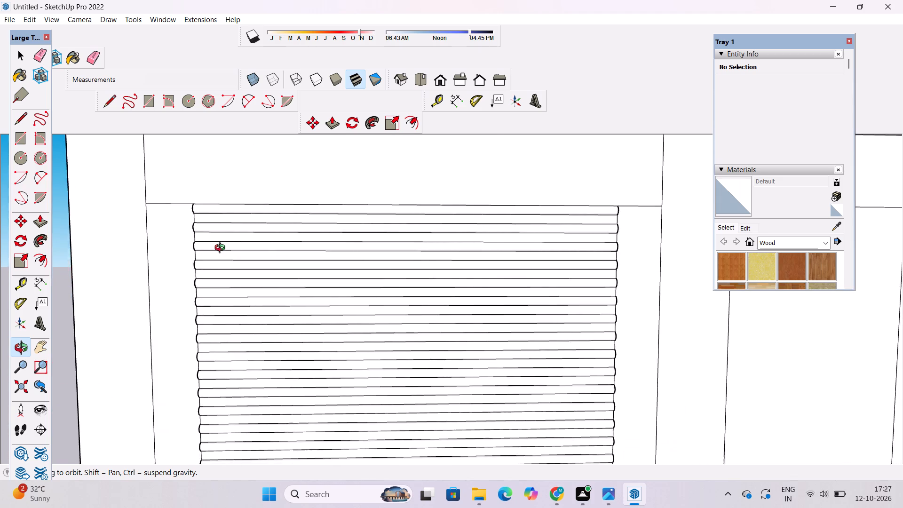
drag(222, 249, 371, 245)
scroll(361, 251, down, 2)
scroll(209, 222, up, 4)
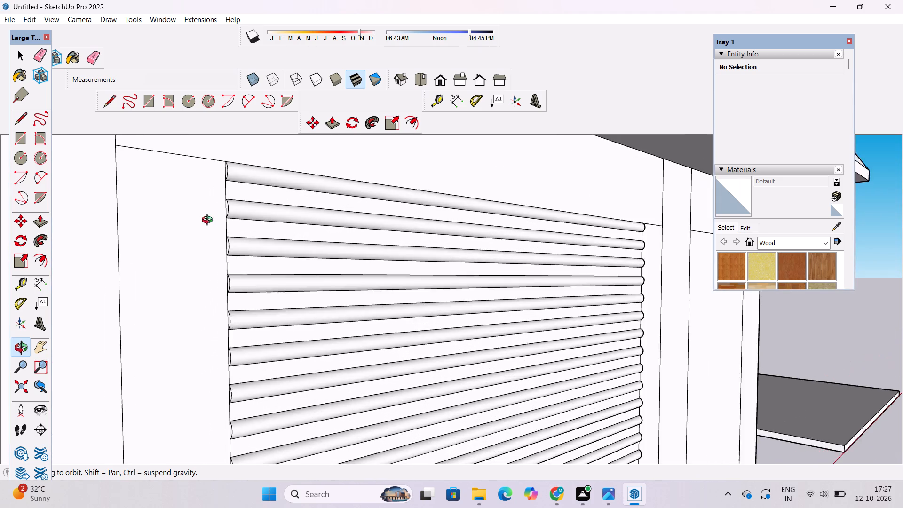
scroll(209, 221, up, 7)
drag(245, 198, 259, 209)
scroll(219, 223, down, 6)
drag(285, 251, 176, 251)
scroll(174, 250, down, 4)
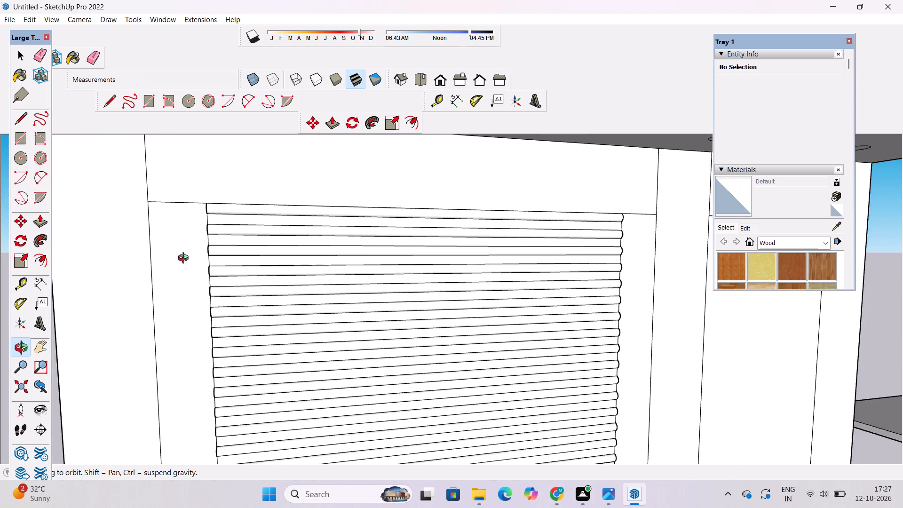
shift+drag(213, 271, 173, 216)
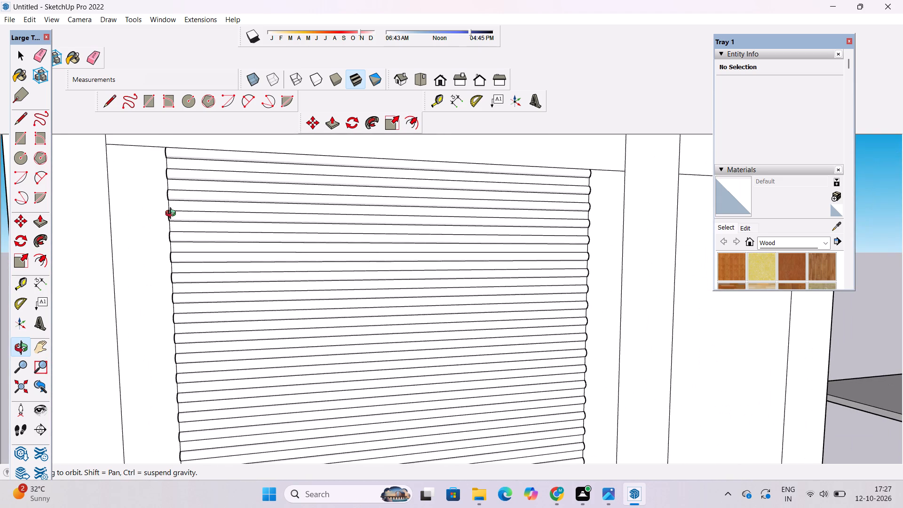
scroll(176, 226, down, 5)
drag(303, 265, 219, 265)
Examine the shutter's right edge and the plain framed bay beside it on the ground floor.
drag(586, 242, 434, 220)
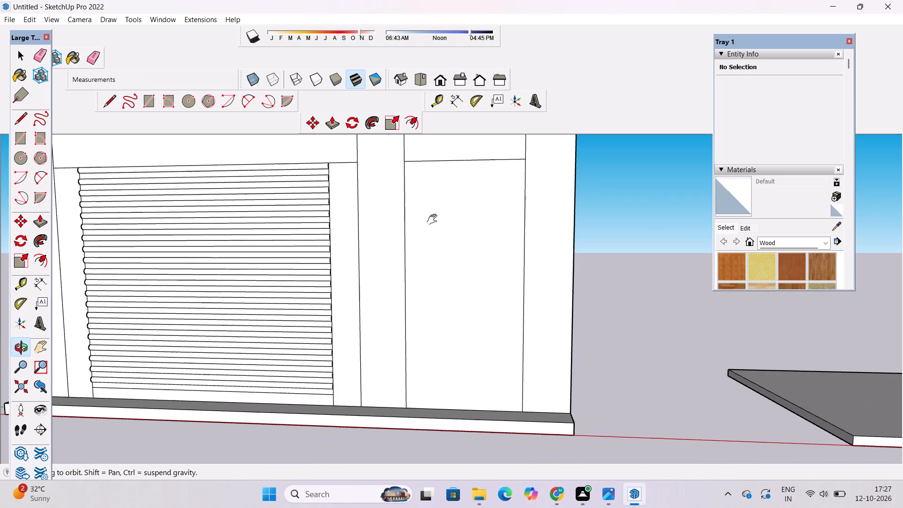
scroll(373, 271, up, 3)
shift+drag(385, 246, 325, 352)
scroll(300, 233, up, 5)
shift+drag(349, 254, 312, 251)
shift+click(317, 247)
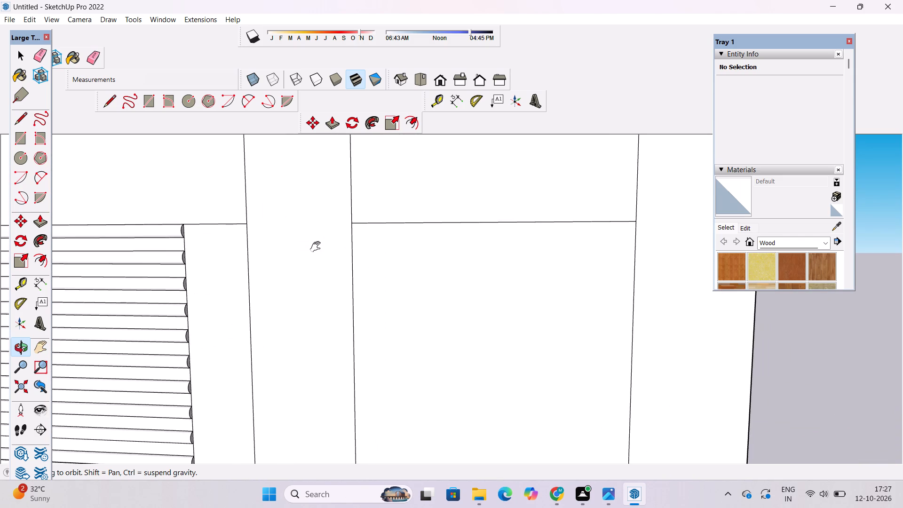
shift+click(335, 246)
shift+drag(308, 244, 221, 230)
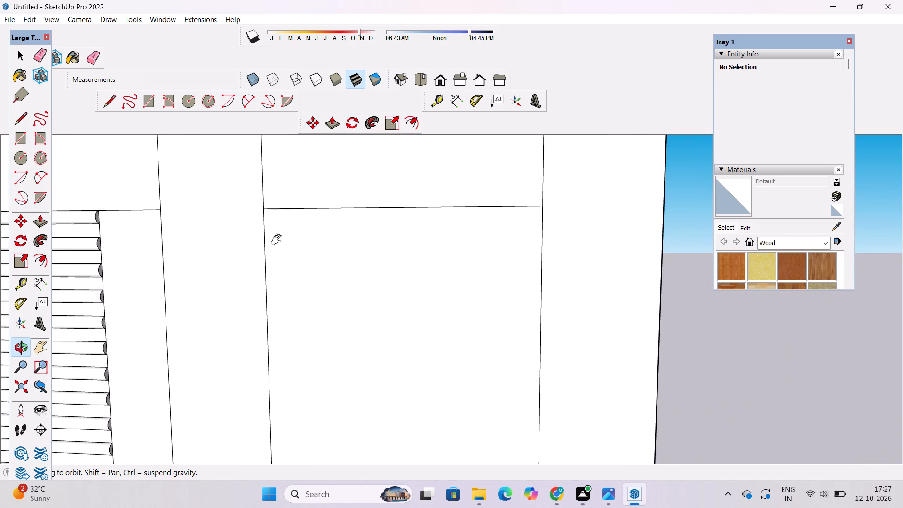
drag(296, 244, 296, 232)
shift+scroll(296, 227, down, 3)
shift+drag(301, 233, 297, 231)
scroll(295, 230, down, 3)
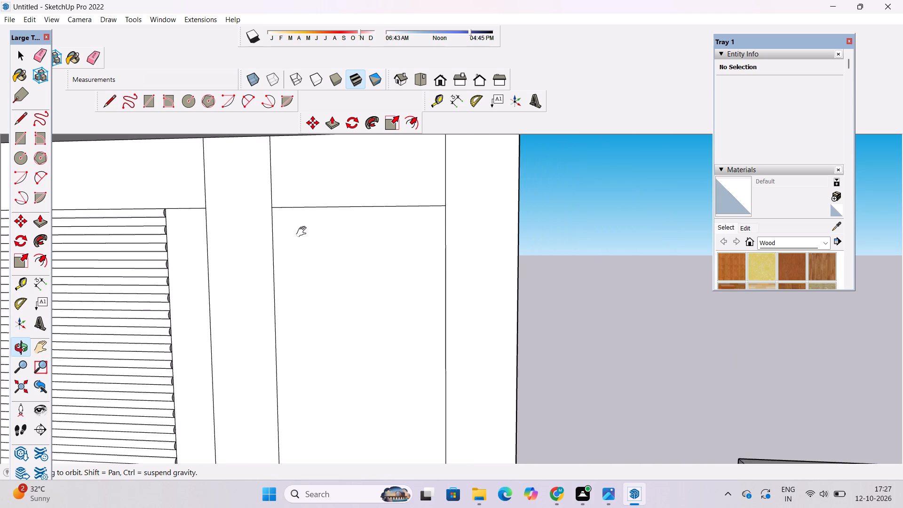
Place a horizontal guide 1' below the top edge of the plain framed bay beside the shutter.
shift+click(303, 232)
shift+drag(304, 234, 341, 236)
key(t)
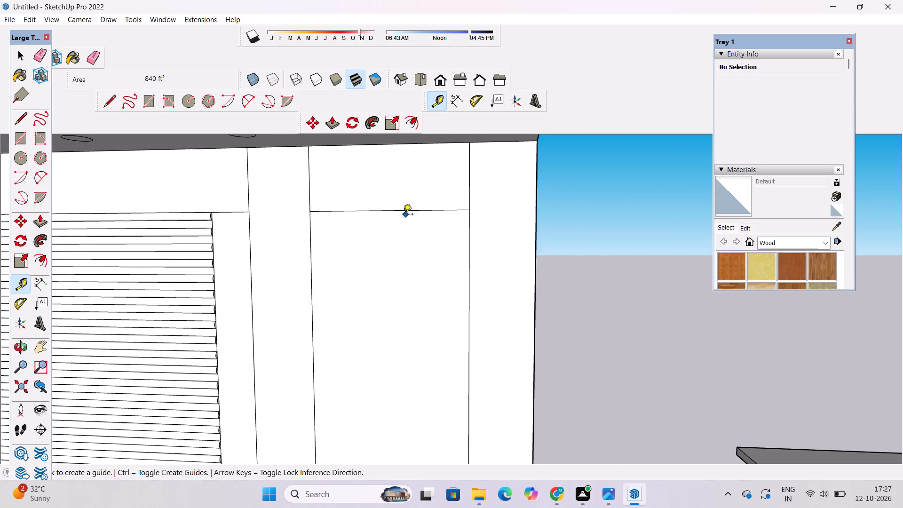
click(389, 211)
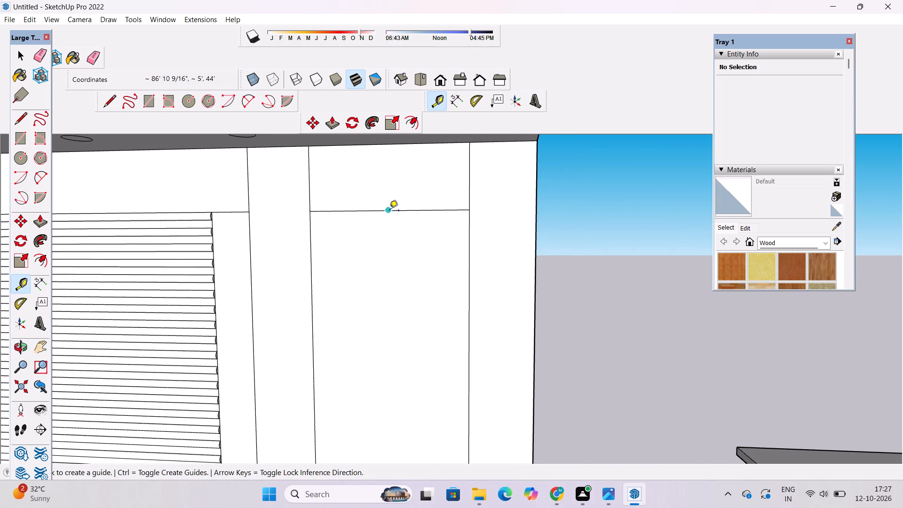
text(1')
key(Return)
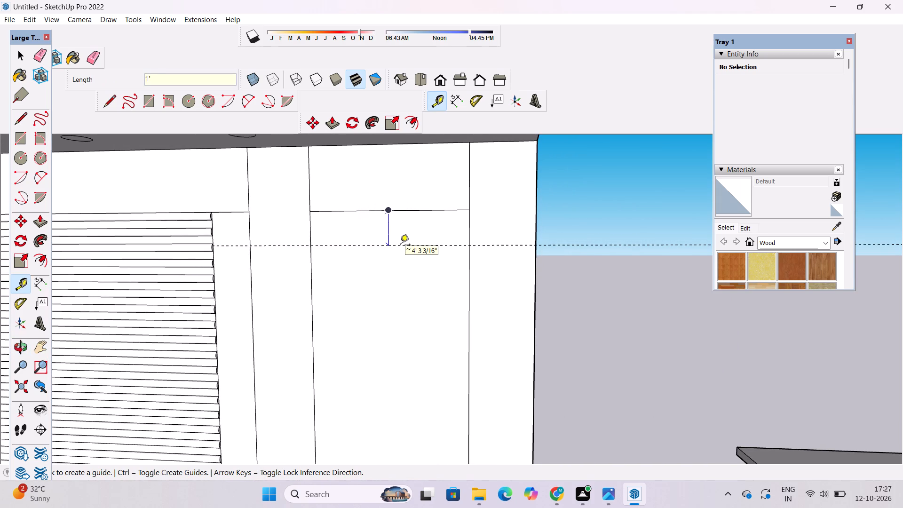
Draw a 20' horizontal line across the bay along the guide and erase the guide.
click(106, 102)
scroll(308, 219, up, 4)
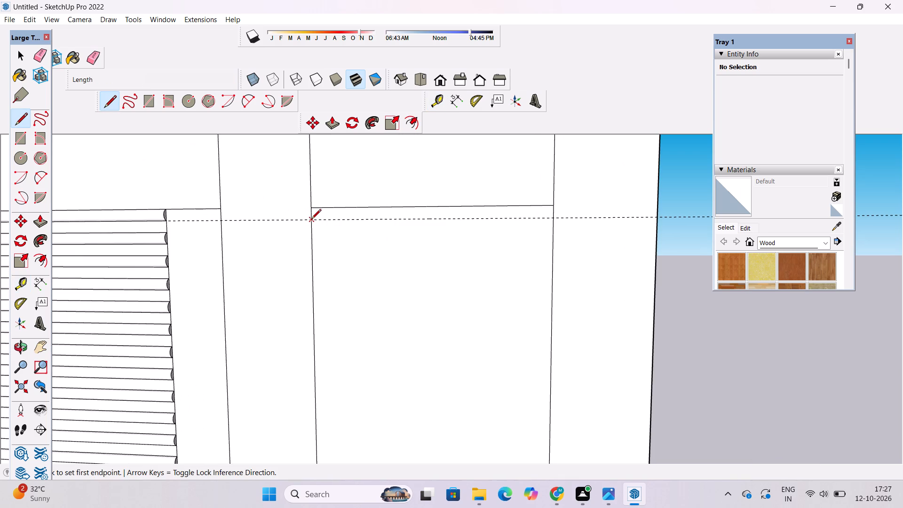
click(311, 220)
click(554, 217)
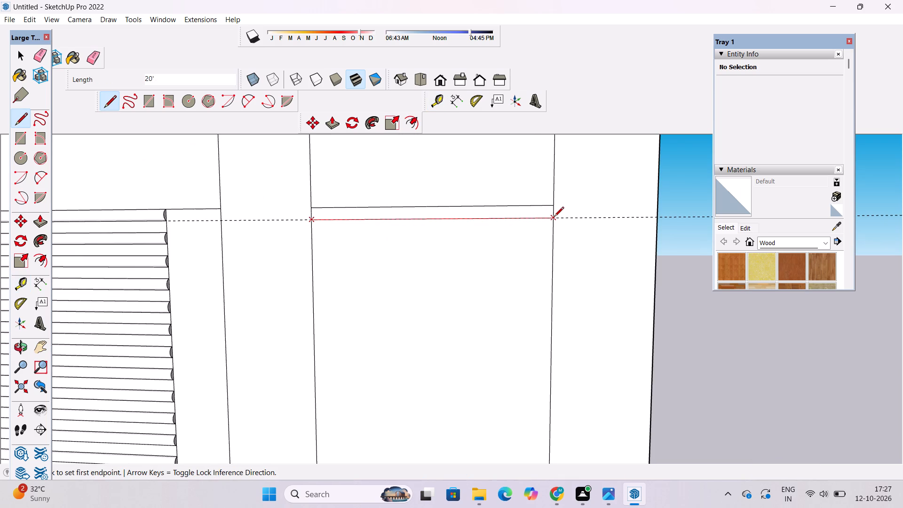
click(89, 54)
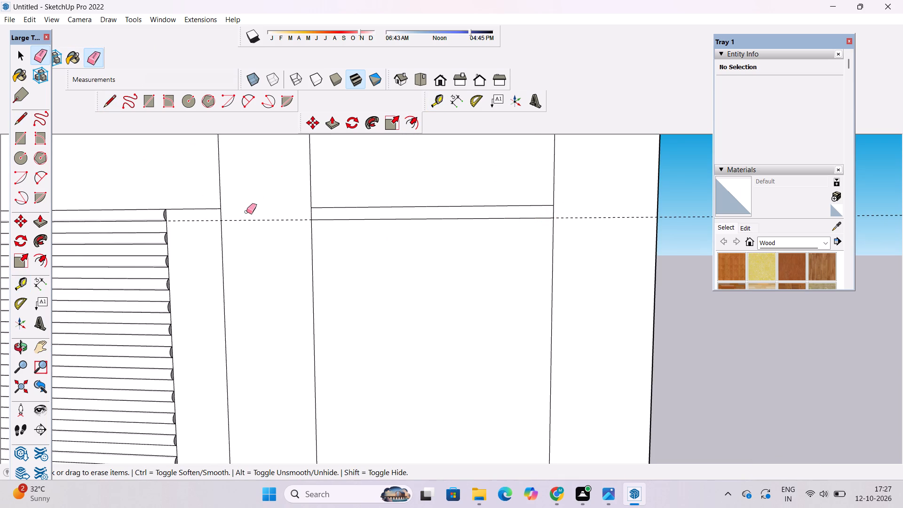
drag(246, 212, 251, 223)
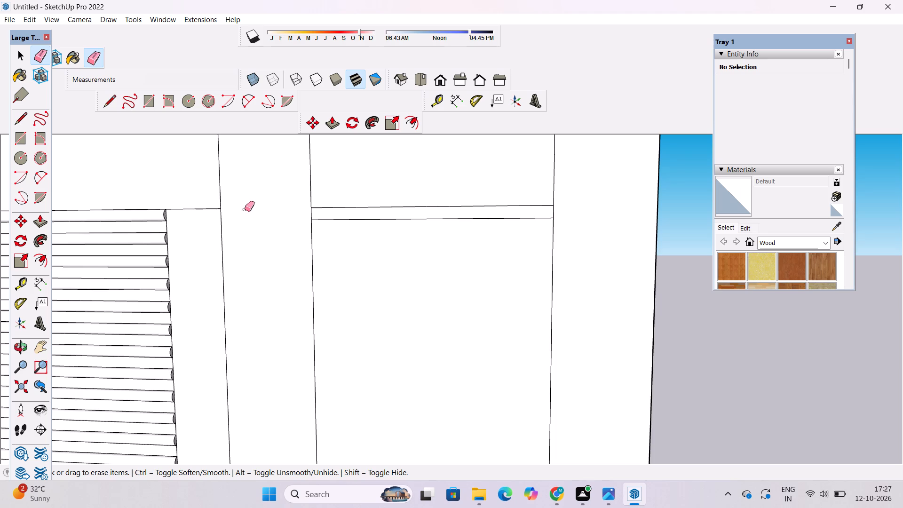
Draw a two-point arc with a 6" bulge joining the right ends of the bay's two upper horizontal lines.
key(o)
scroll(287, 247, down, 3)
drag(552, 309, 280, 362)
scroll(364, 276, up, 2)
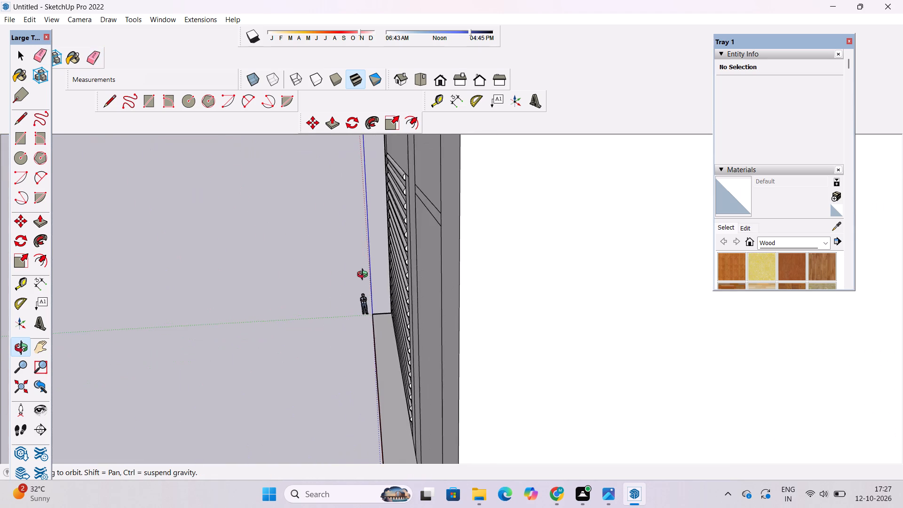
shift+drag(366, 276, 380, 267)
drag(380, 267, 354, 272)
drag(379, 268, 400, 271)
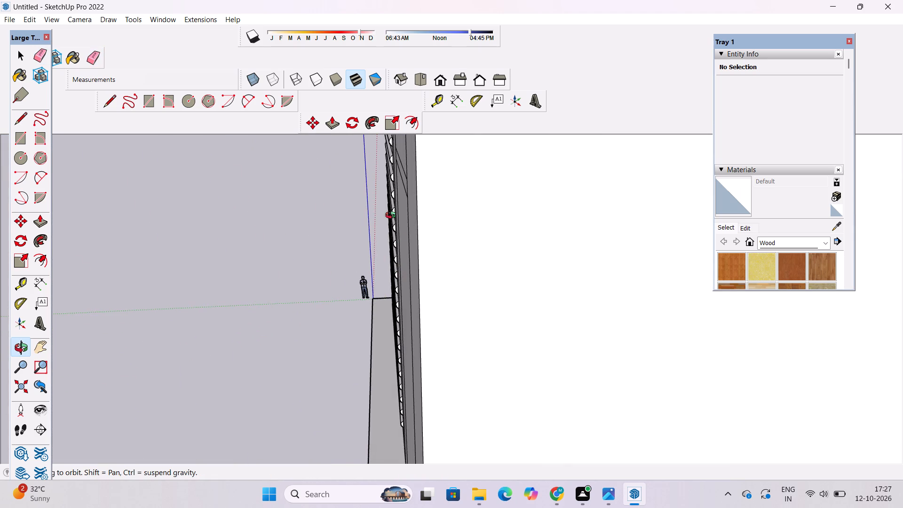
shift+drag(393, 208, 419, 247)
shift+scroll(423, 249, up, 3)
shift+drag(433, 264, 430, 229)
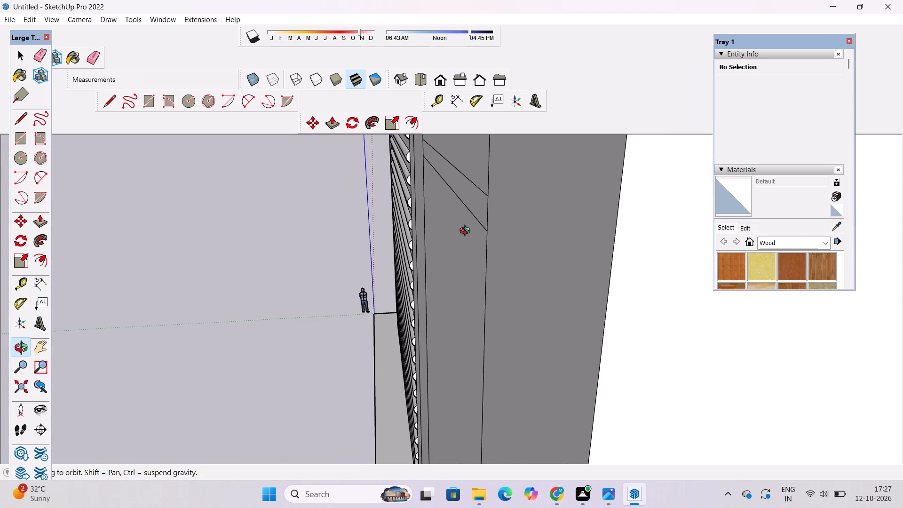
shift+drag(467, 232, 455, 233)
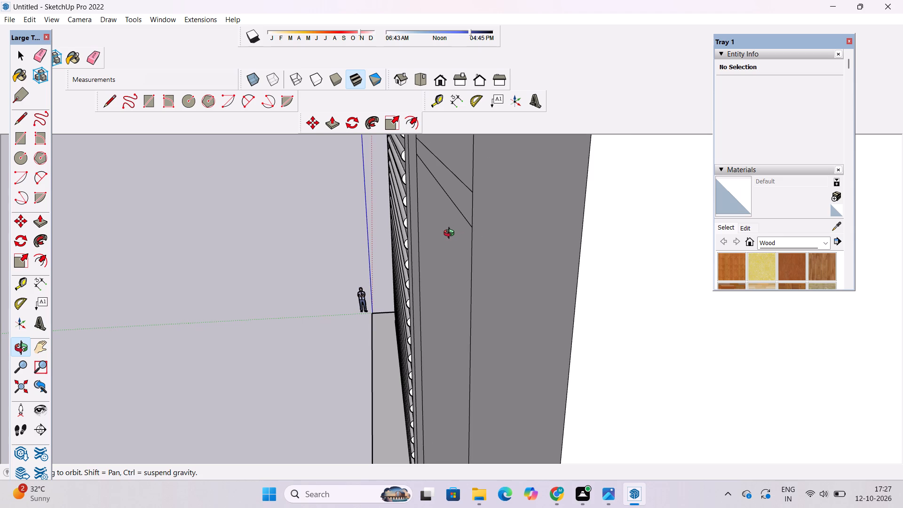
click(36, 179)
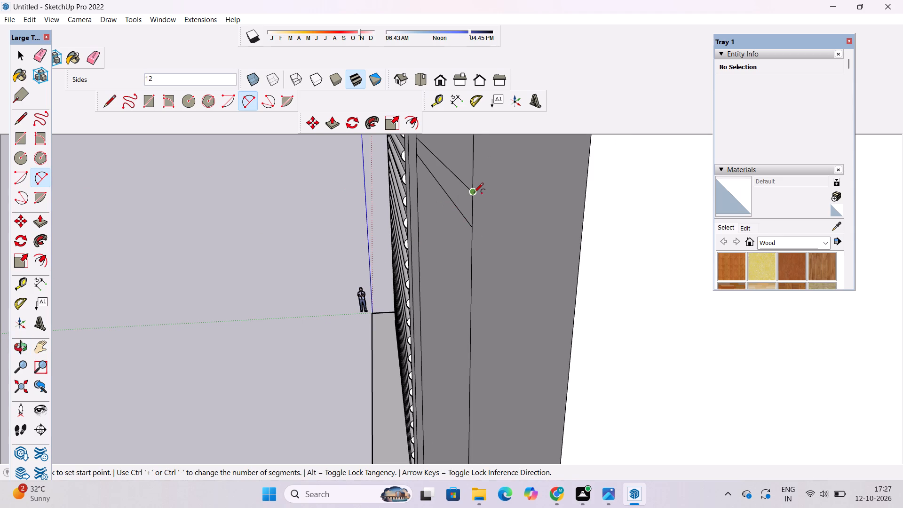
click(474, 193)
click(471, 226)
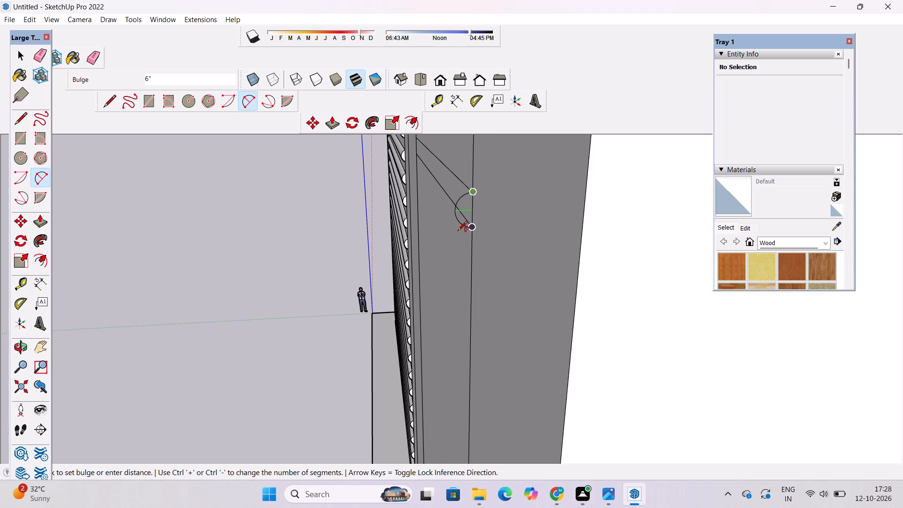
click(458, 231)
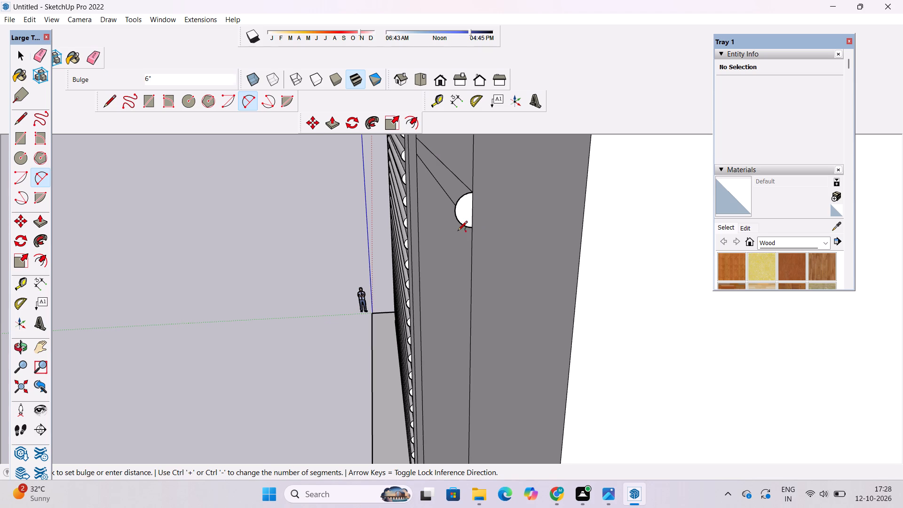
Set the new arc's segment count to 60.
key(space)
key(o)
scroll(458, 232, down, 4)
scroll(459, 220, up, 11)
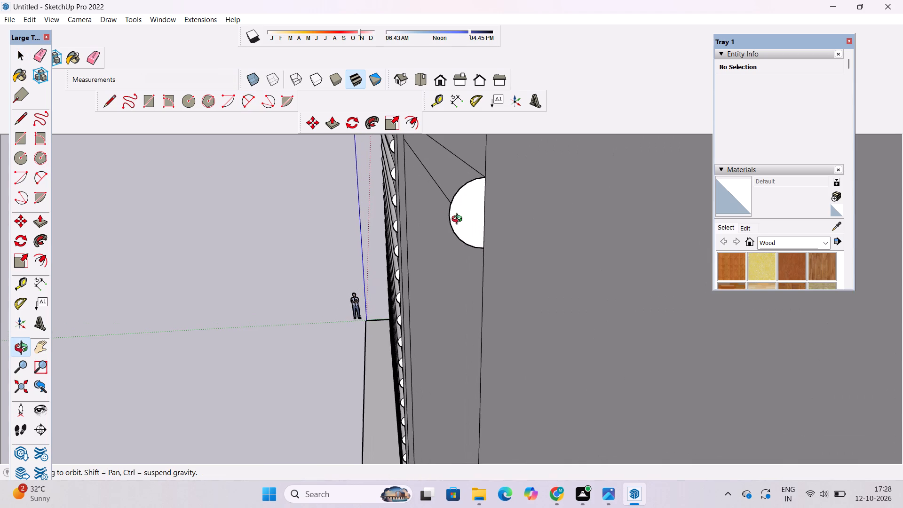
shift+drag(459, 220, 431, 232)
key(space)
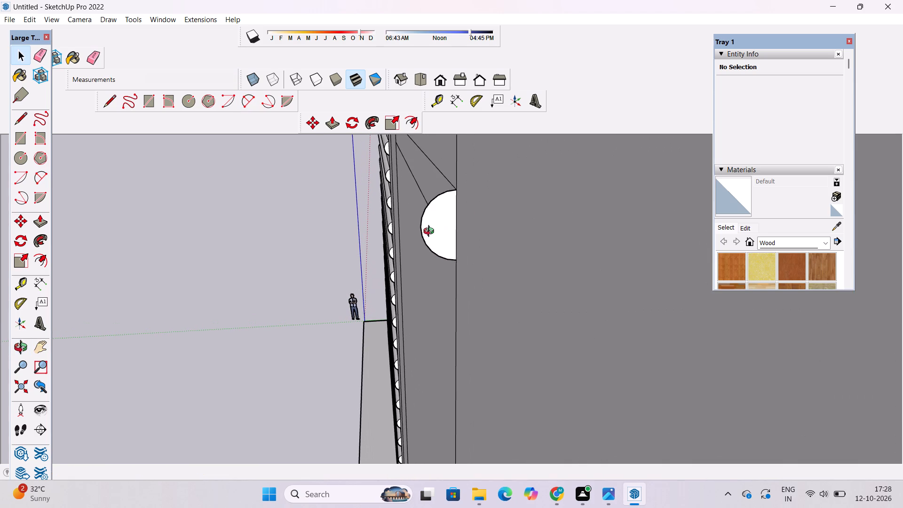
click(429, 204)
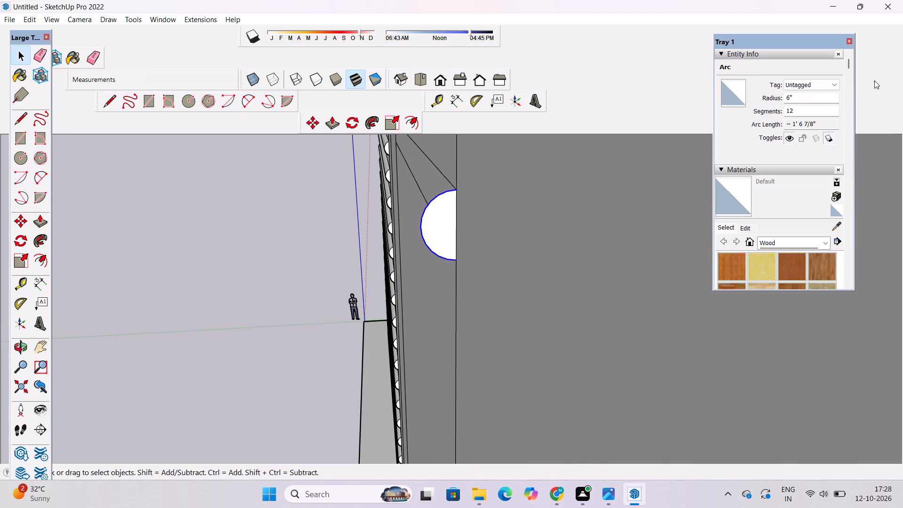
click(803, 111)
key(BackSpace)
key(BackSpace)
key(BackSpace)
key(BackSpace)
key(BackSpace)
key(BackSpace)
key(BackSpace)
key(BackSpace)
key(BackSpace)
key(BackSpace)
key(BackSpace)
key(BackSpace)
key(BackSpace)
key(BackSpace)
key(BackSpace)
key(BackSpace)
key(BackSpace)
key(BackSpace)
key(BackSpace)
key(BackSpace)
key(6)
key(0)
key(Return)
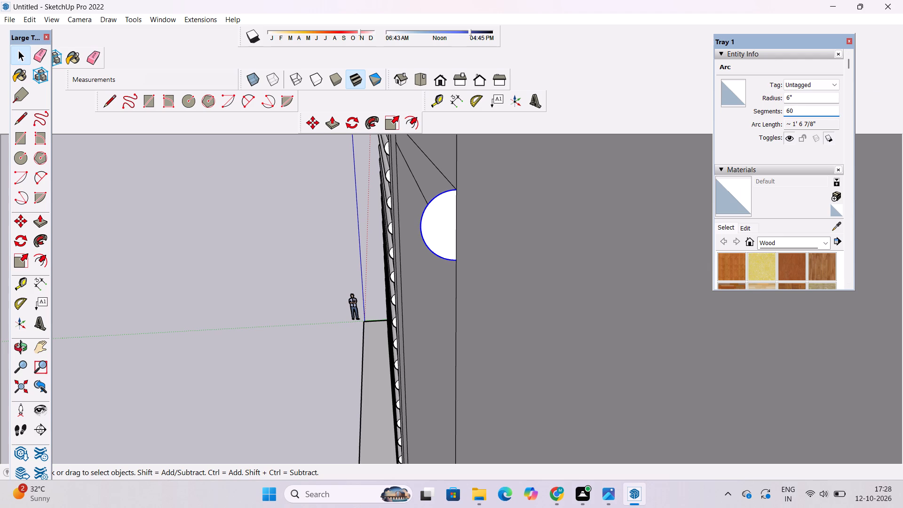
key(o)
scroll(447, 253, down, 2)
key(o)
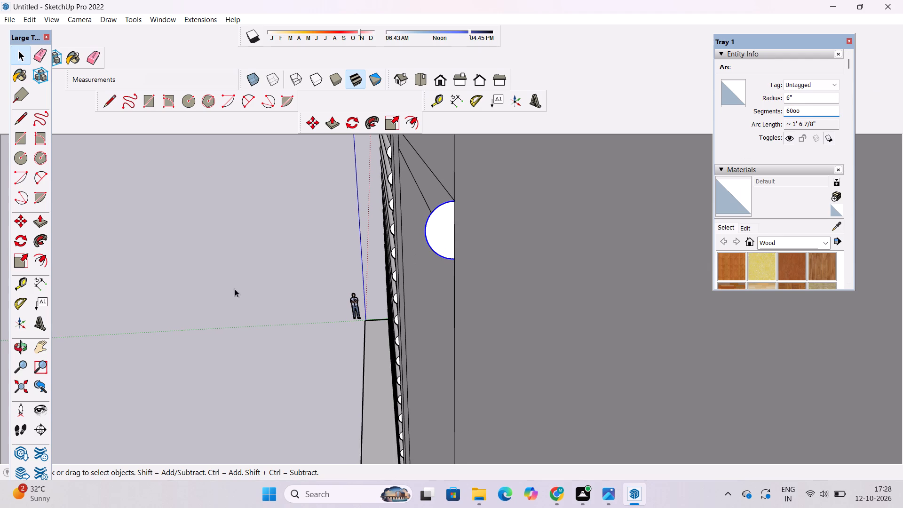
click(235, 289)
Push/Pull the half-round profile 20' across the bay to its left edge, forming a rounded moulding.
key(o)
drag(366, 257, 633, 259)
scroll(500, 245, down, 11)
shift+drag(404, 270, 506, 266)
scroll(508, 261, down, 5)
drag(480, 276, 531, 256)
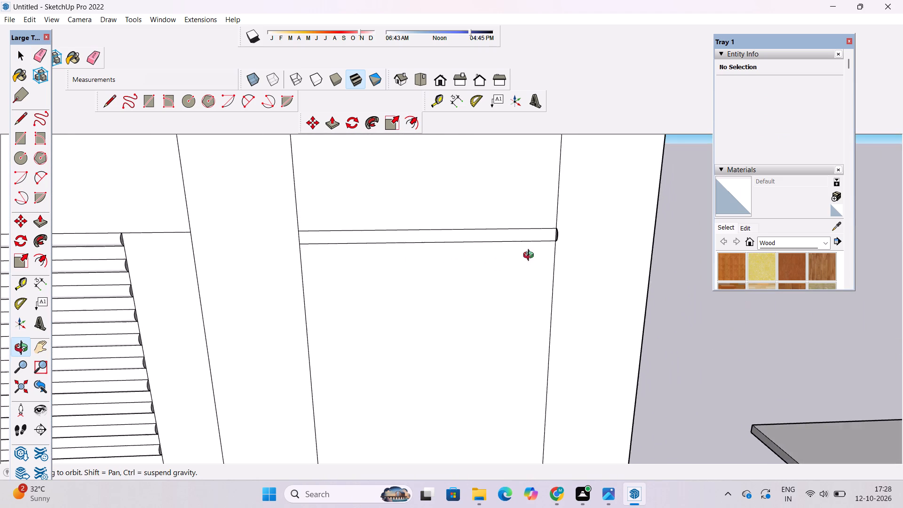
shift+drag(530, 256, 541, 242)
drag(519, 251, 576, 242)
key(space)
scroll(506, 233, up, 3)
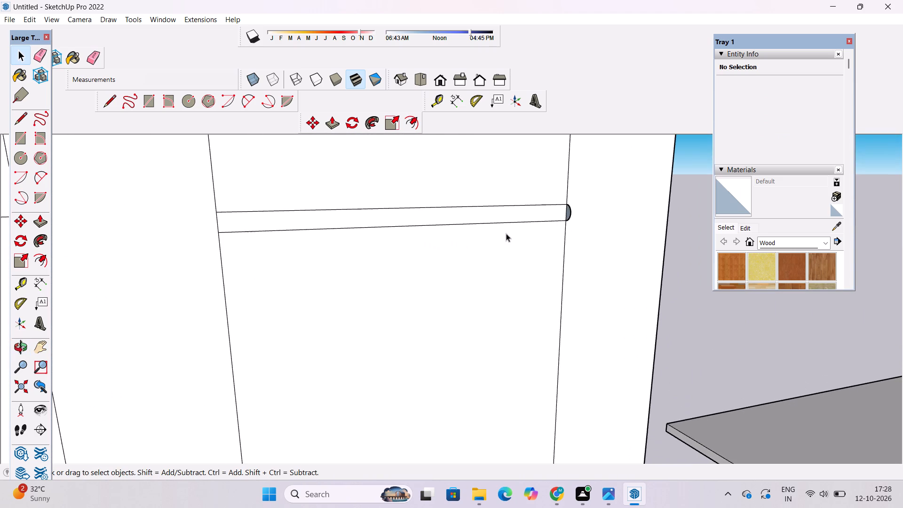
scroll(551, 213, up, 5)
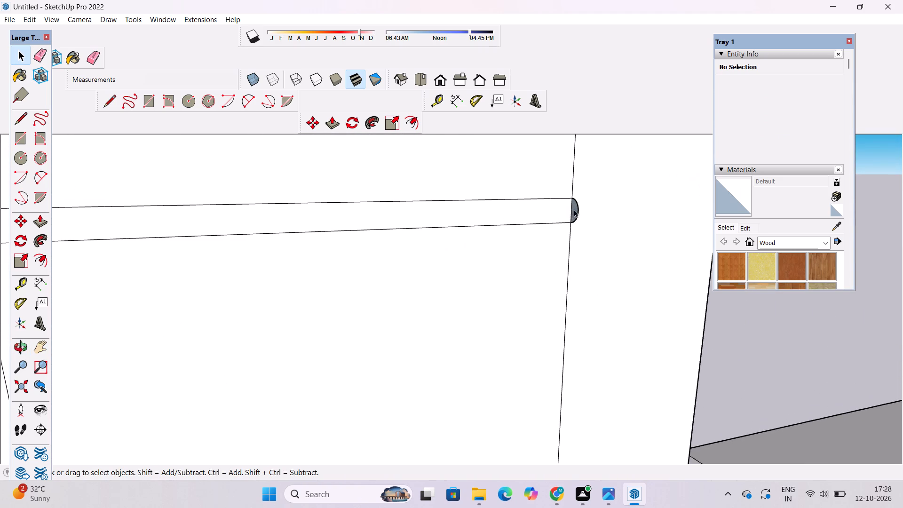
click(576, 208)
key(p)
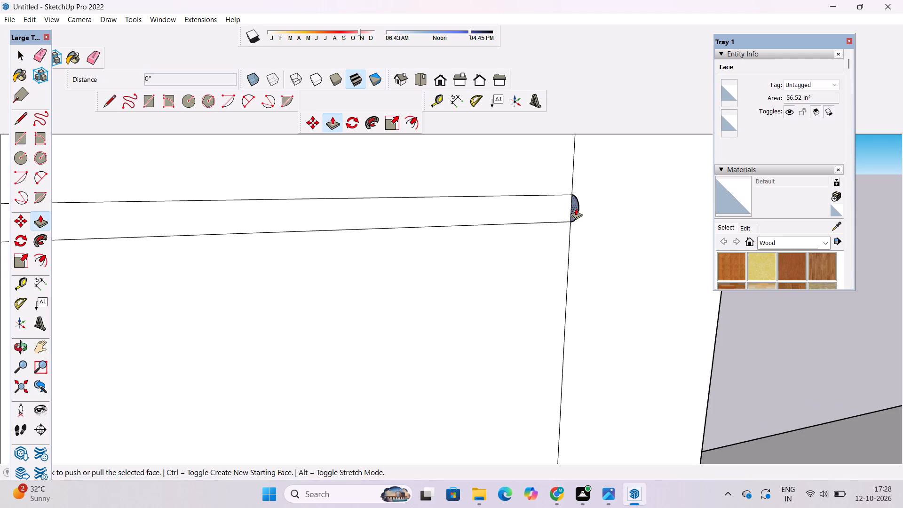
click(576, 208)
scroll(564, 212, down, 6)
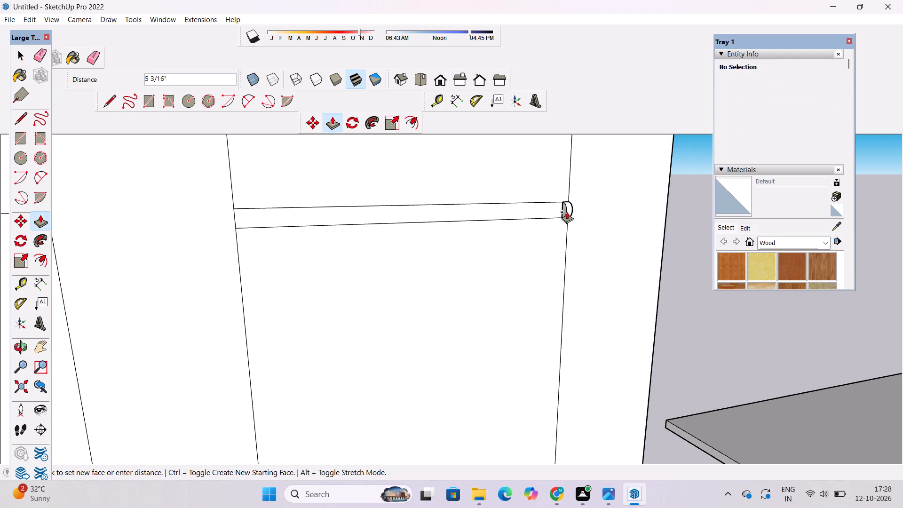
click(231, 183)
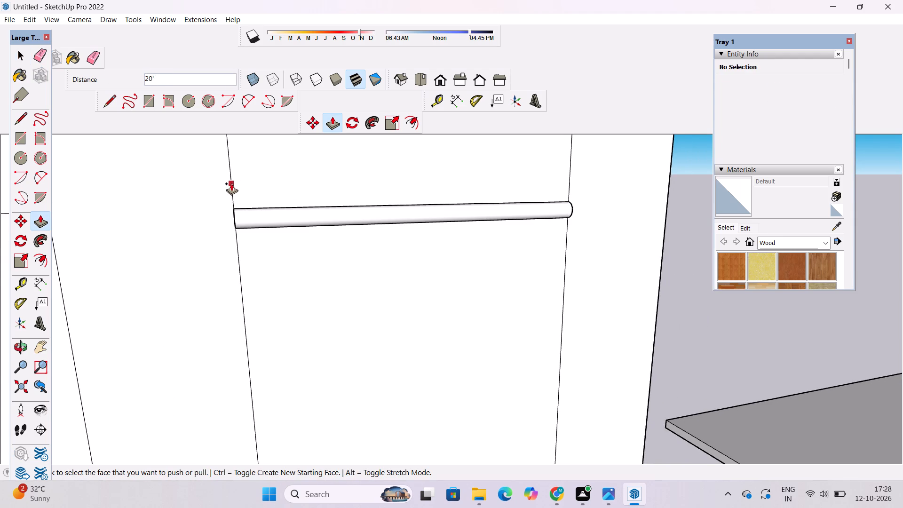
scroll(238, 201, down, 5)
scroll(282, 214, down, 6)
key(space)
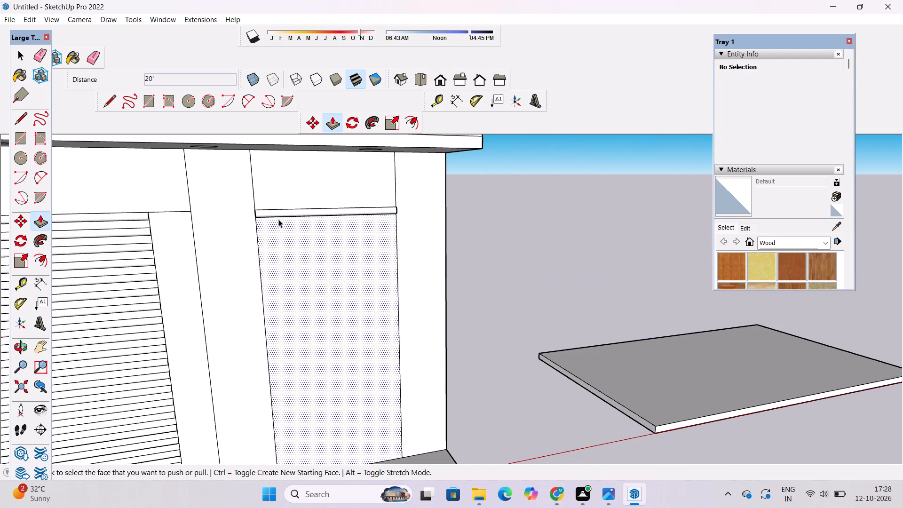
Examine the new moulding in the bay and the neighbouring shutter mouldings from several angles.
key(o)
drag(248, 256, 501, 270)
drag(501, 270, 410, 286)
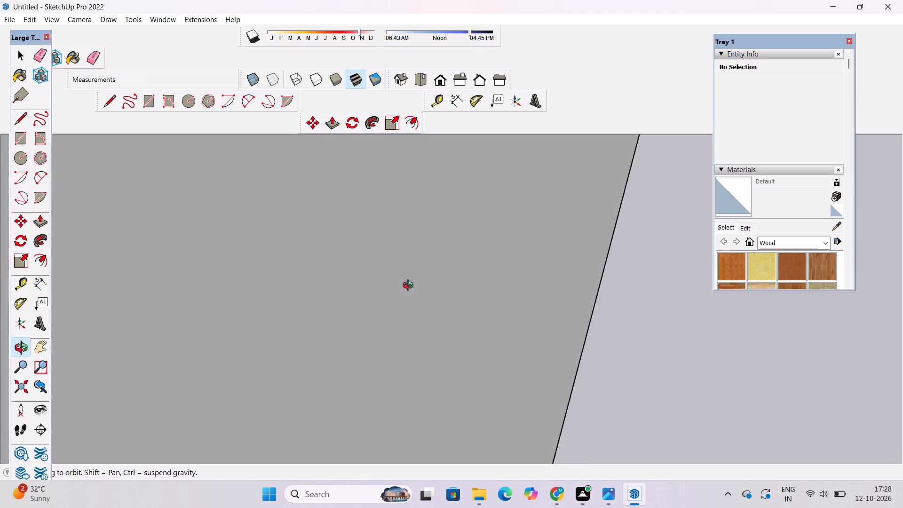
drag(410, 286, 294, 271)
scroll(282, 259, down, 5)
drag(439, 320, 283, 235)
drag(516, 268, 342, 246)
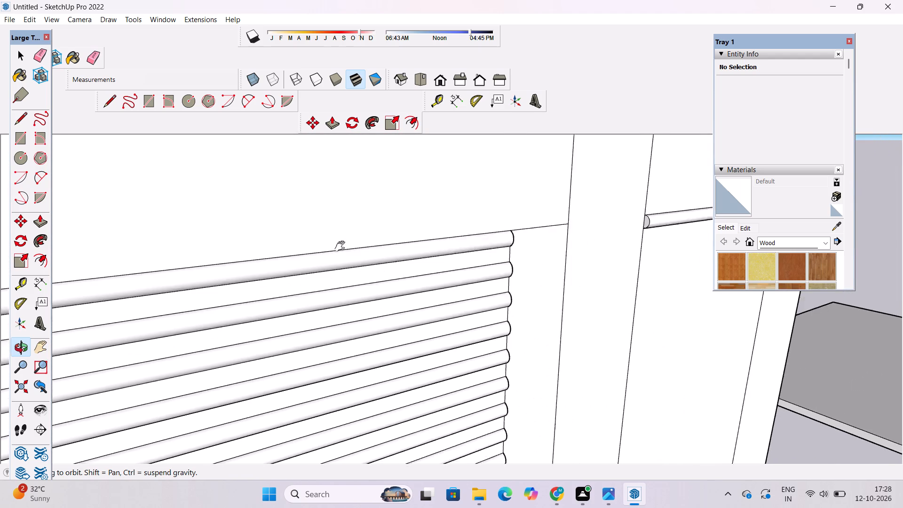
drag(342, 246, 338, 246)
scroll(336, 246, down, 6)
drag(400, 258, 438, 199)
scroll(556, 250, up, 4)
drag(554, 251, 484, 257)
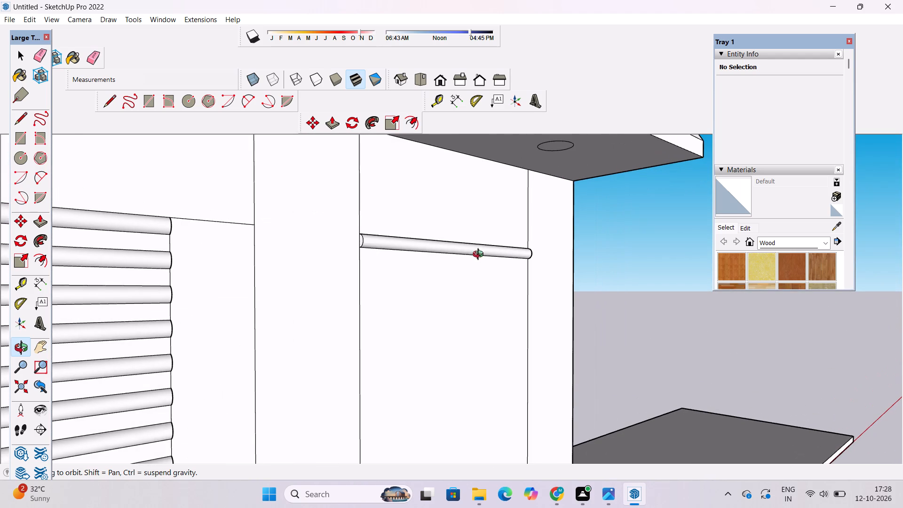
scroll(426, 246, down, 2)
shift+drag(407, 249, 406, 194)
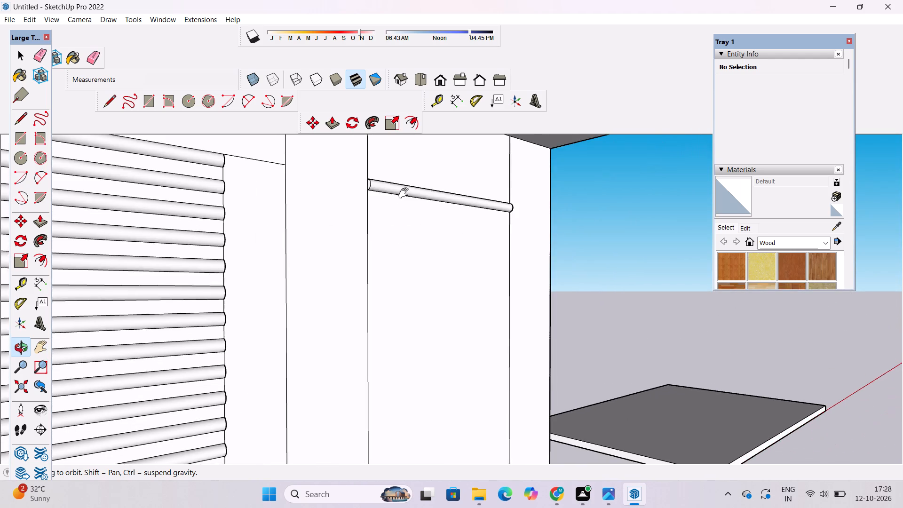
shift+drag(405, 196, 402, 244)
shift+drag(423, 190, 448, 270)
drag(411, 277, 404, 249)
Copy the bay's rounded moulding, including its edges and both half-round end faces, 2' straight down along the bay's edge.
key(space)
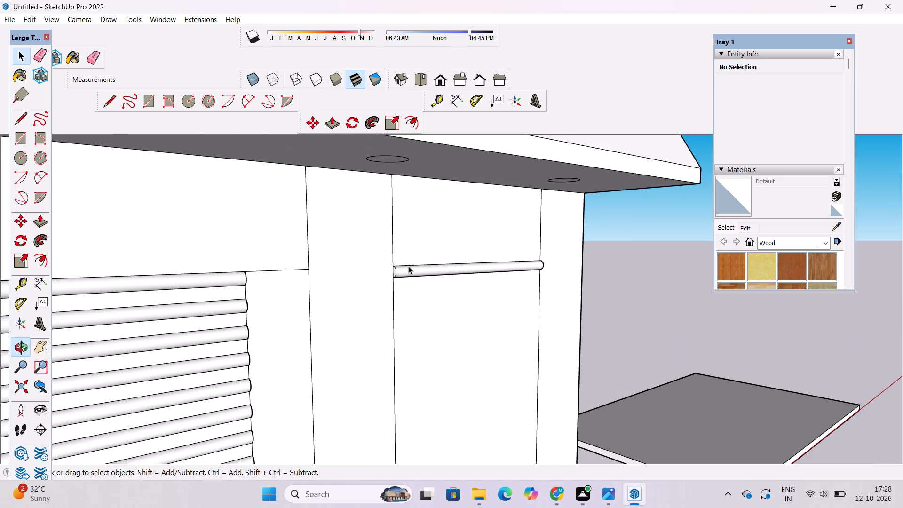
scroll(408, 266, up, 3)
double_click(406, 272)
scroll(396, 279, up, 6)
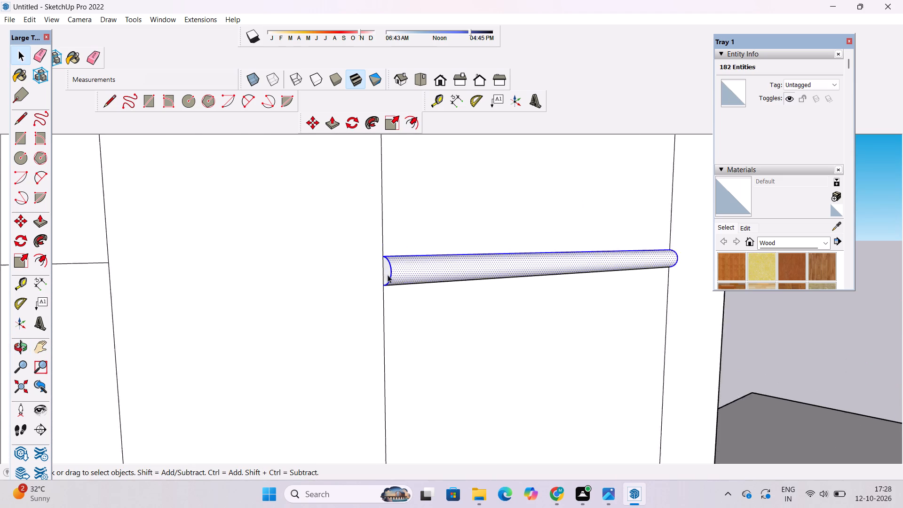
scroll(388, 275, up, 9)
ctrl+click(377, 260)
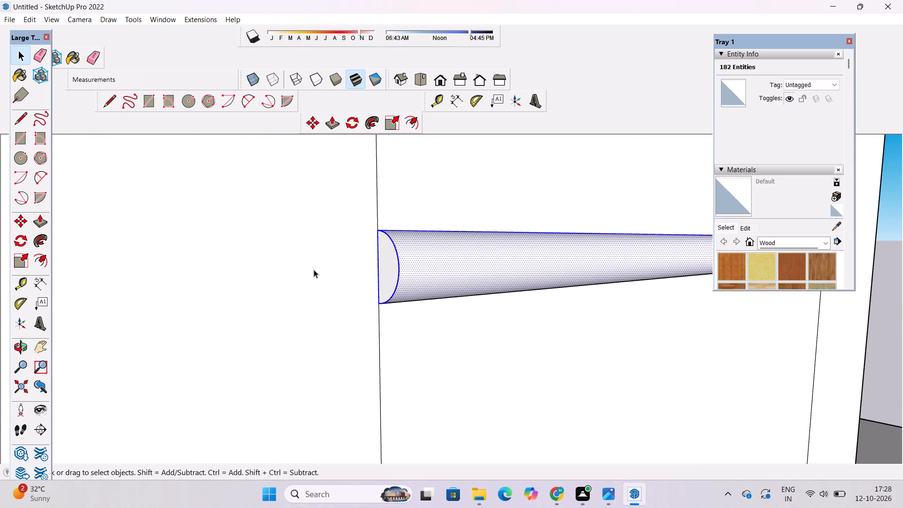
scroll(295, 271, down, 12)
scroll(317, 285, up, 8)
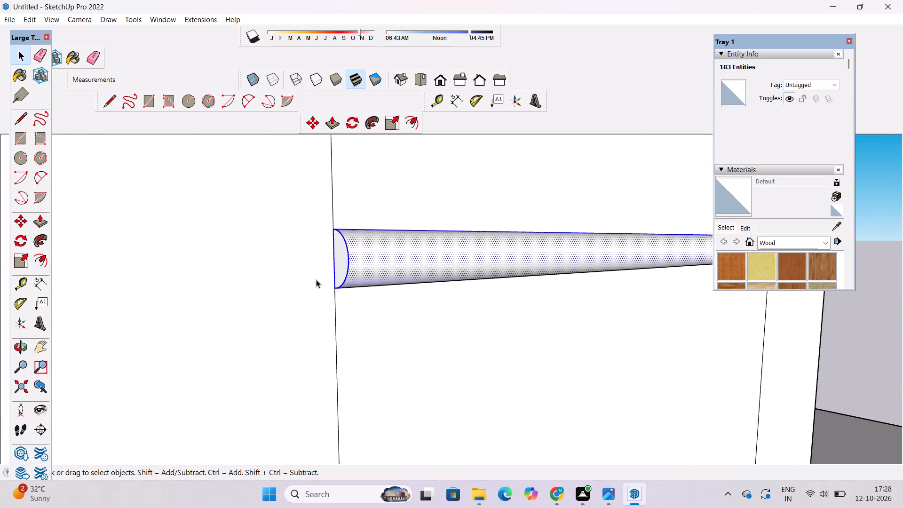
scroll(316, 279, up, 5)
ctrl+click(354, 254)
scroll(254, 277, down, 10)
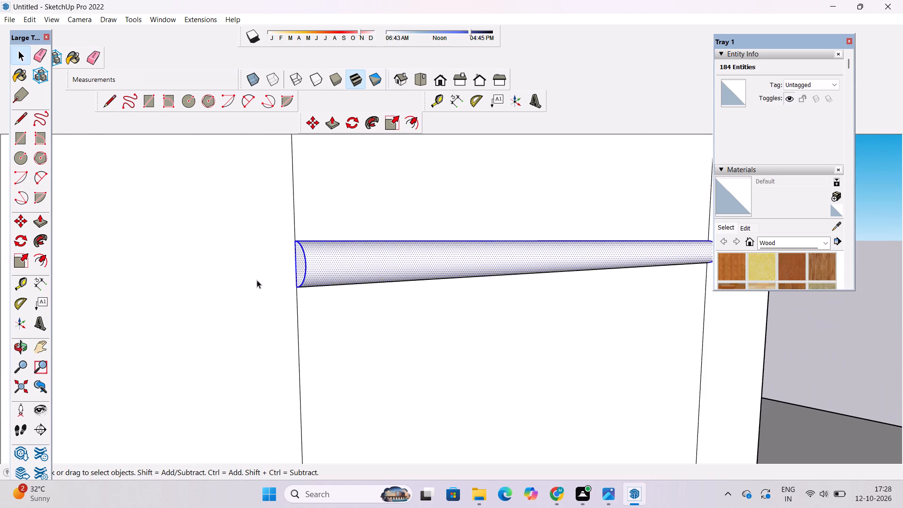
scroll(257, 280, down, 2)
key(o)
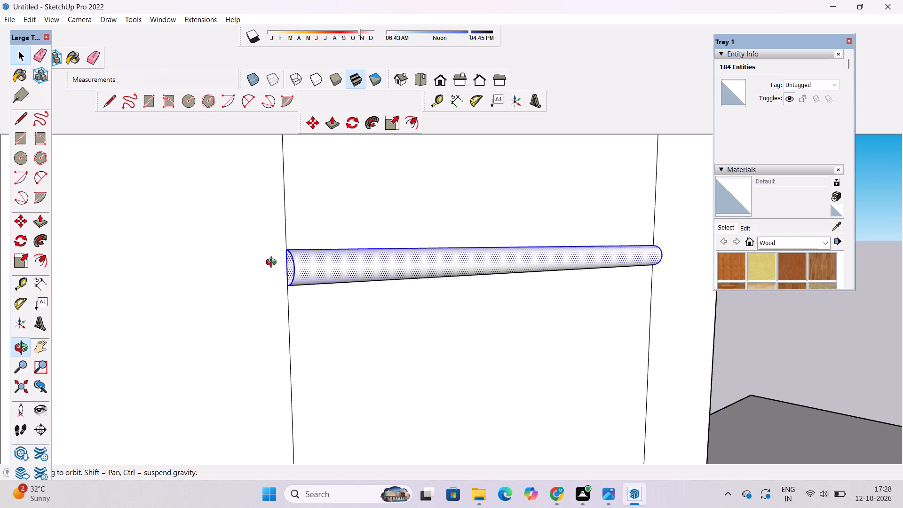
shift+drag(349, 284, 207, 294)
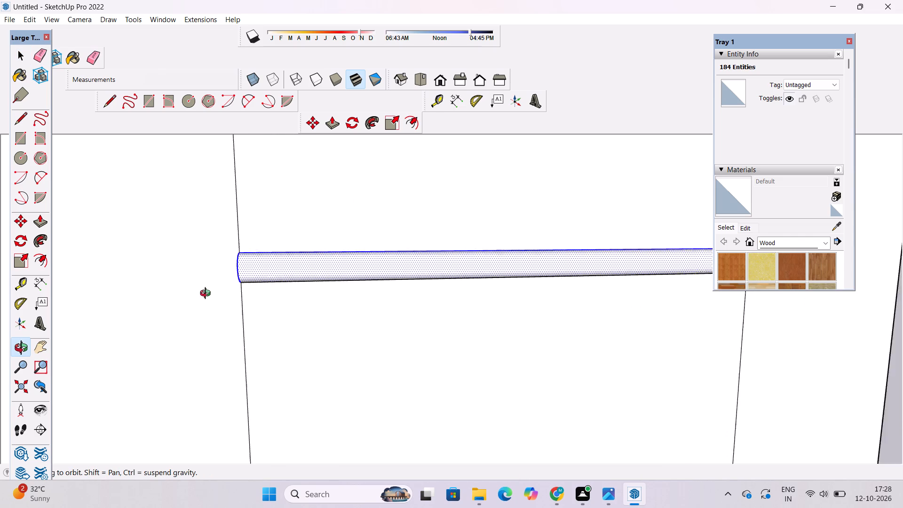
shift+drag(207, 294, 205, 295)
shift+drag(447, 338, 93, 363)
shift+drag(444, 406, 328, 297)
drag(361, 302, 451, 307)
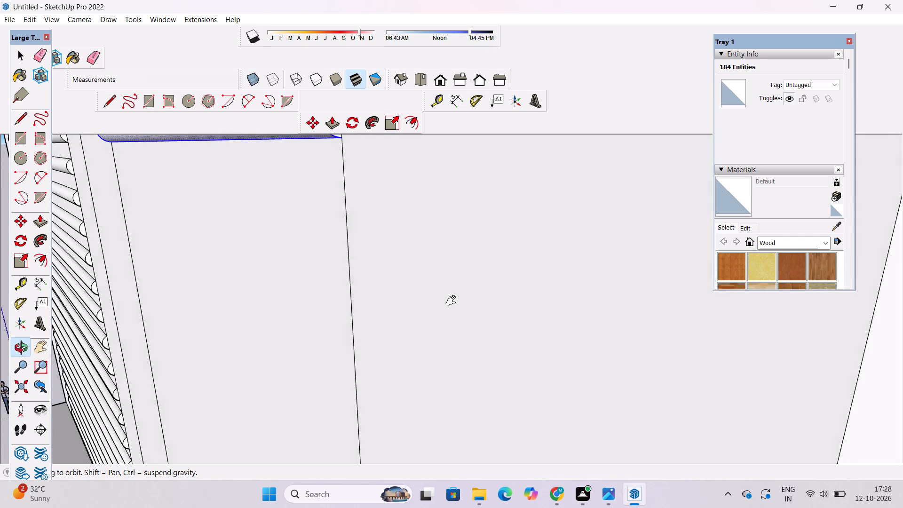
shift+drag(454, 293, 546, 412)
shift+scroll(422, 242, down, 5)
shift+drag(426, 246, 501, 353)
scroll(482, 342, up, 3)
drag(482, 341, 459, 327)
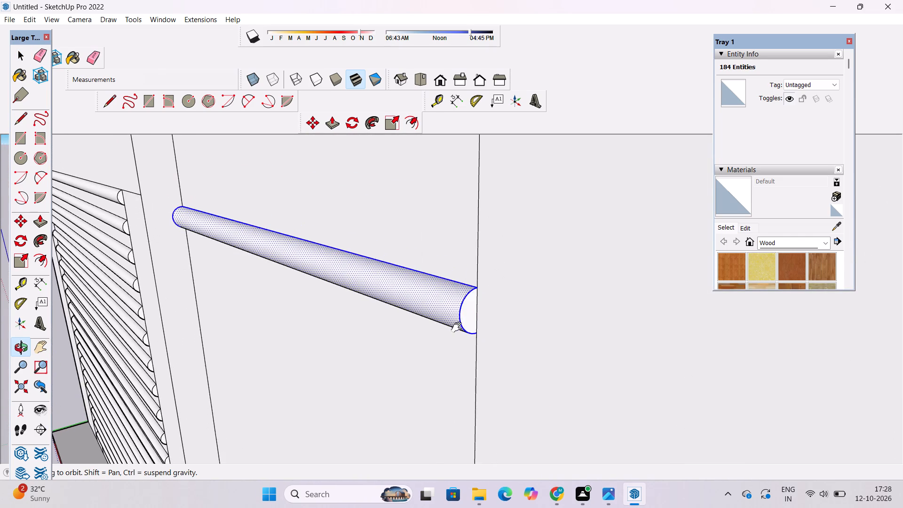
shift+drag(458, 327, 443, 307)
key(space)
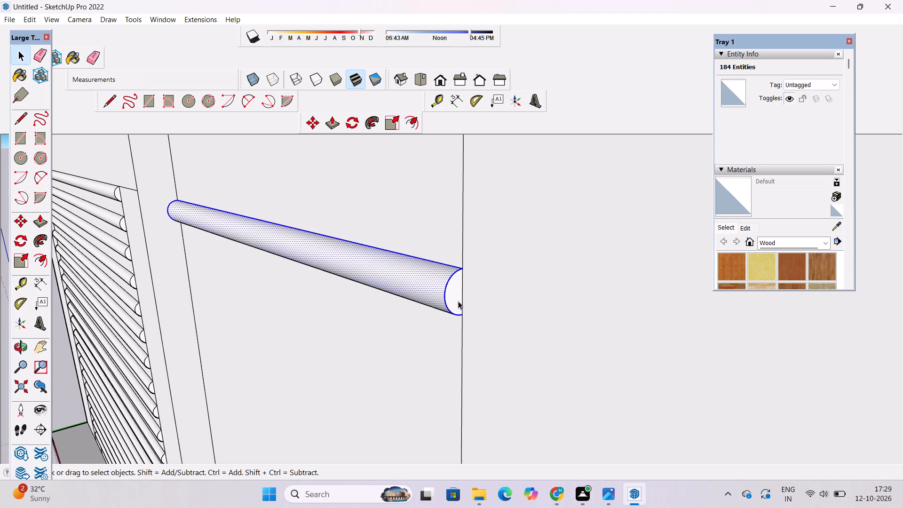
ctrl+click(454, 296)
key(o)
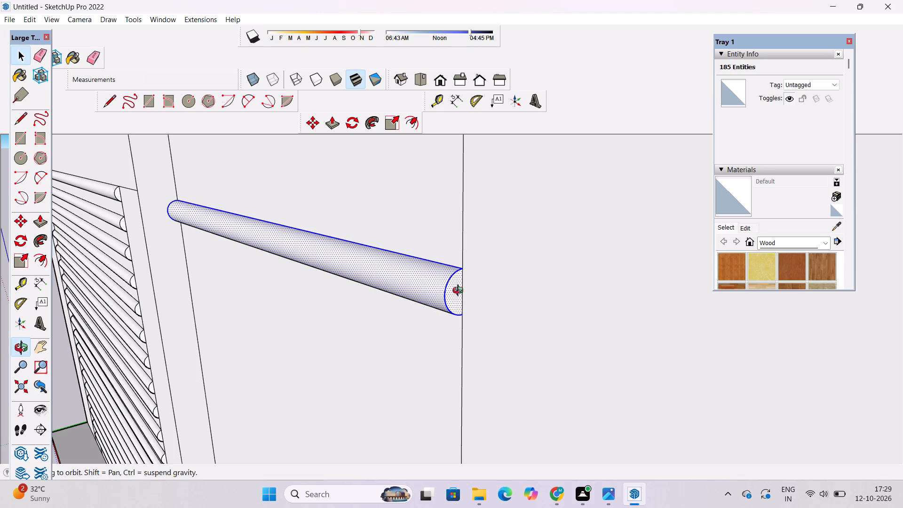
scroll(600, 248, down, 6)
drag(352, 313, 489, 264)
scroll(500, 262, down, 4)
drag(451, 302, 485, 302)
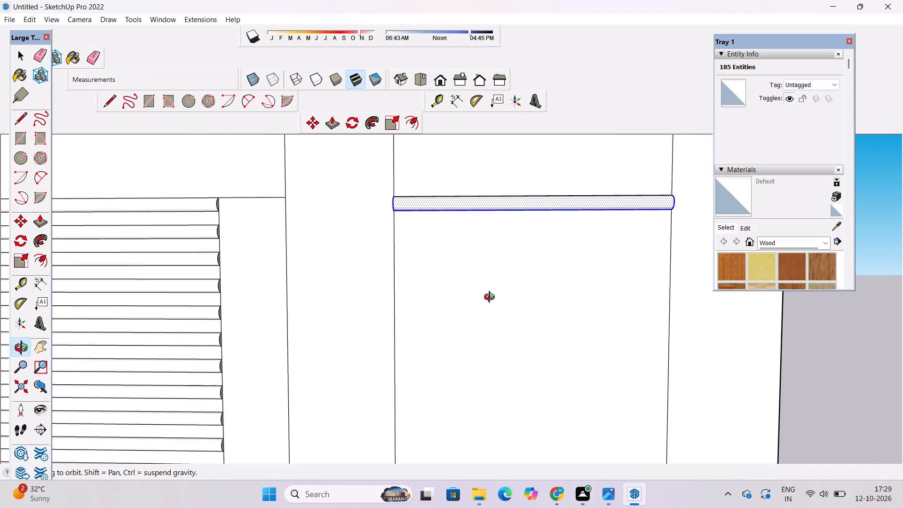
scroll(484, 298, down, 3)
drag(444, 274, 443, 259)
drag(444, 247, 455, 285)
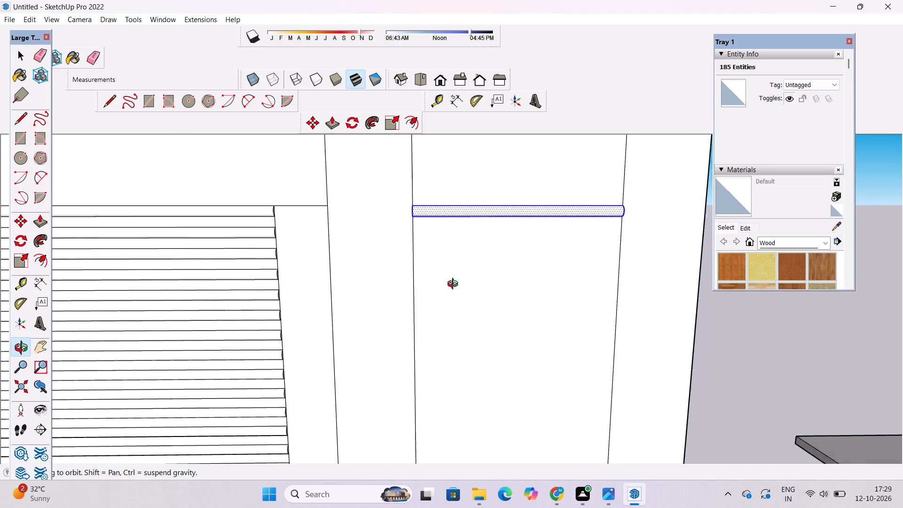
drag(455, 285, 465, 352)
drag(521, 265, 536, 207)
drag(490, 264, 495, 201)
drag(442, 225, 498, 215)
scroll(510, 206, down, 4)
shift+drag(446, 214, 460, 231)
scroll(459, 190, up, 10)
shift+click(458, 192)
drag(455, 191, 501, 212)
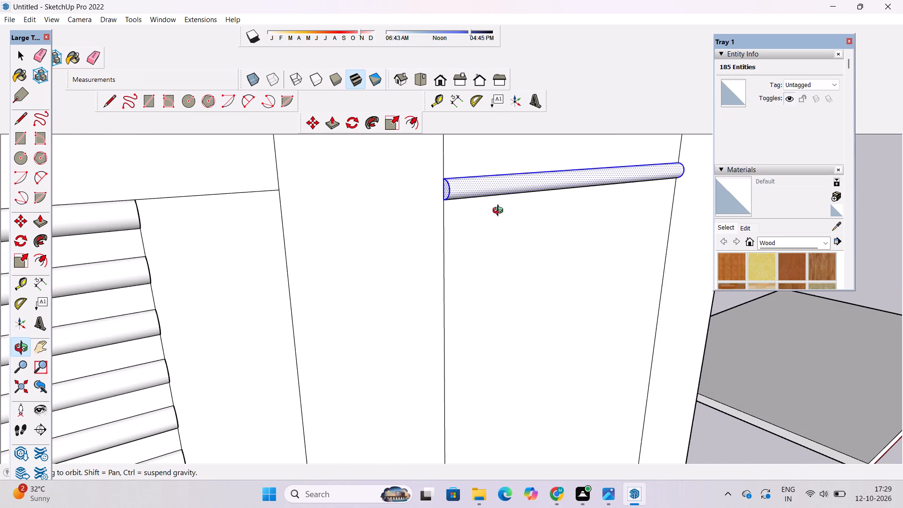
key(m)
scroll(431, 189, up, 4)
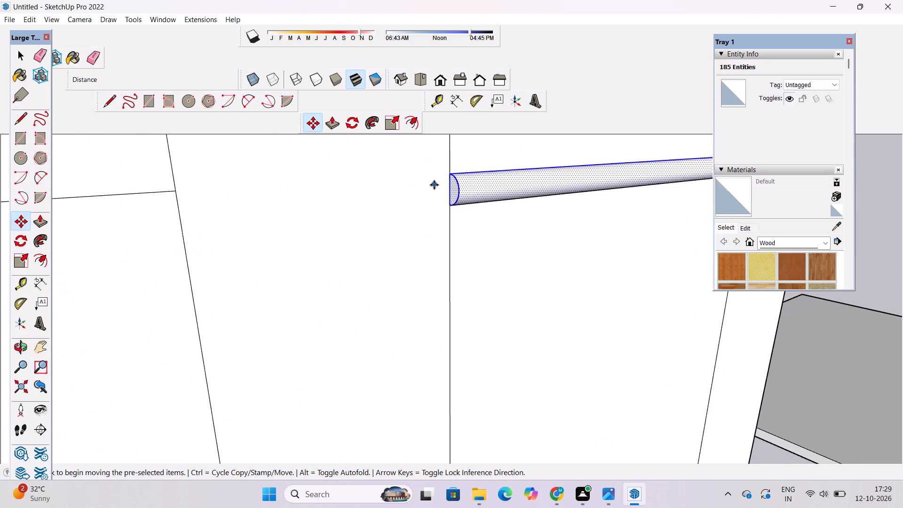
scroll(435, 185, up, 2)
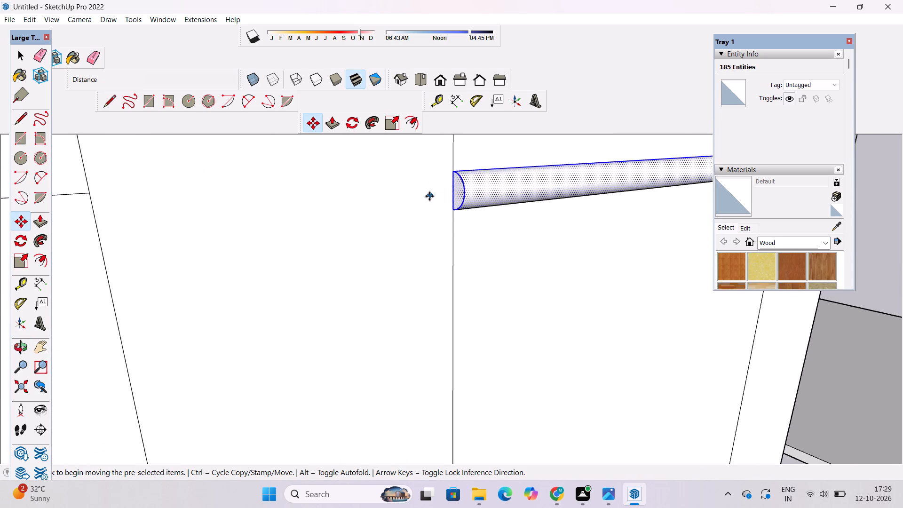
scroll(445, 180, up, 4)
click(456, 167)
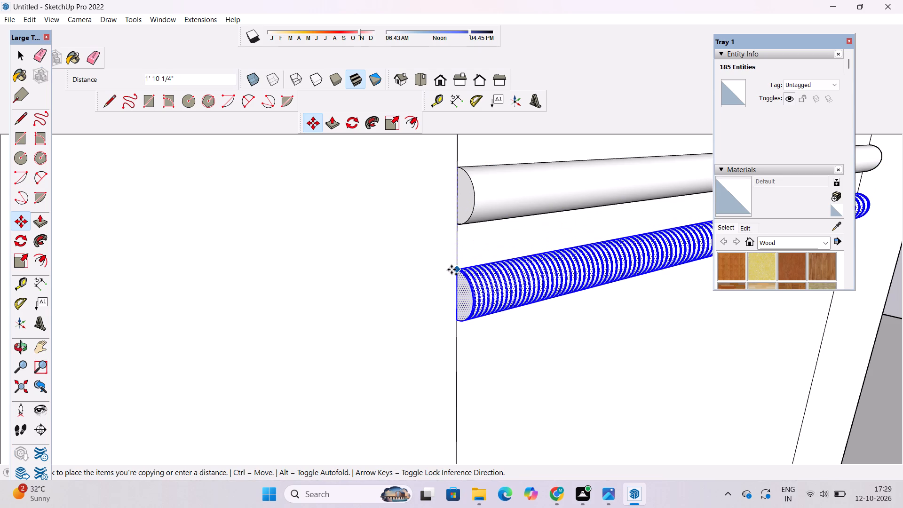
text(2')
key(Return)
Array the copied moulding 15 times down the bay at the same spacing.
scroll(451, 270, down, 13)
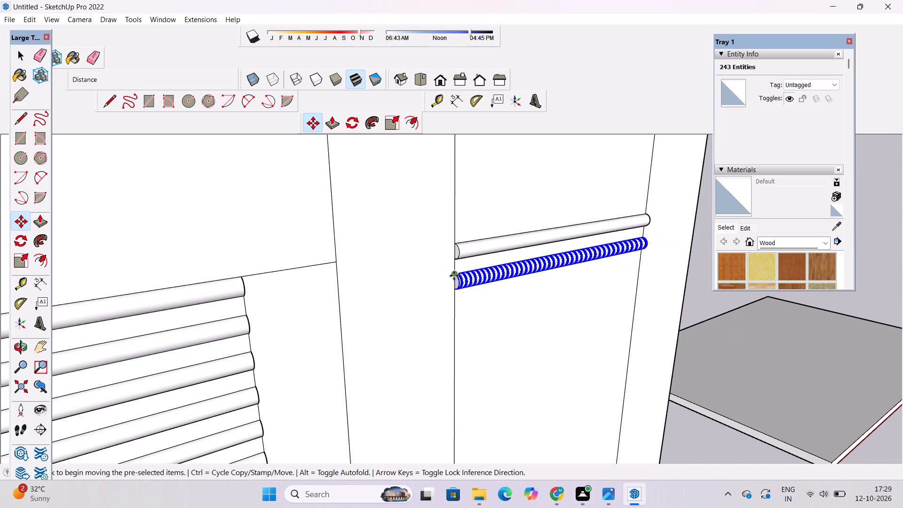
key(asterisk)
text(15)
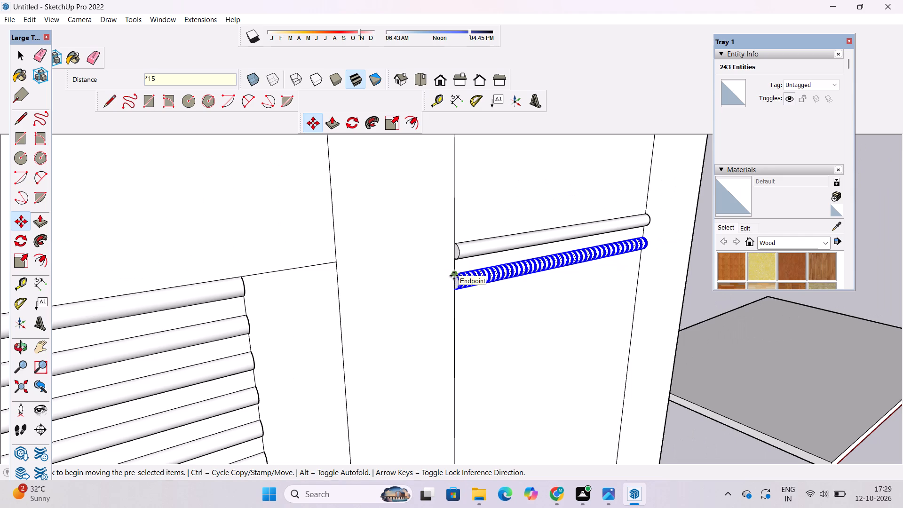
key(Return)
Examine the row of mouldings in the bay, especially its lower end above the plinth, against the neighbouring shutter.
key(o)
scroll(444, 261, down, 12)
shift+drag(474, 371, 450, 326)
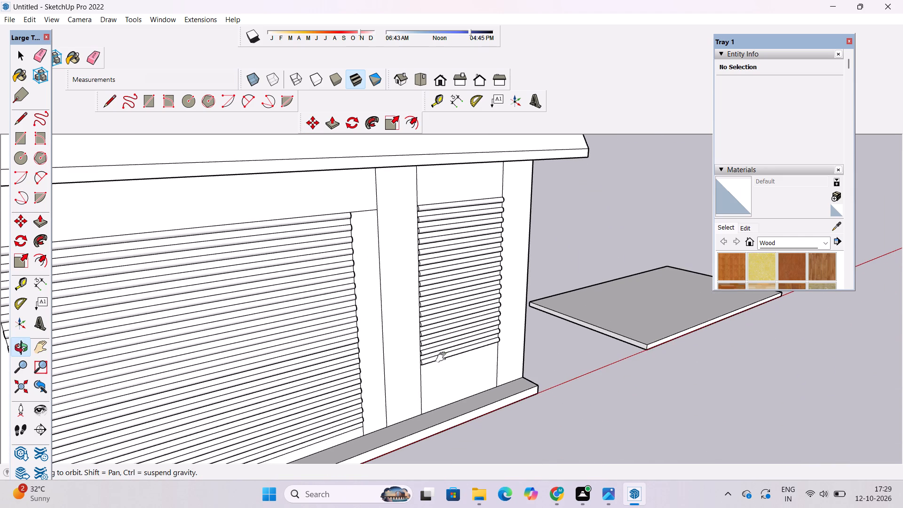
shift+drag(443, 358, 428, 333)
shift+scroll(413, 364, up, 7)
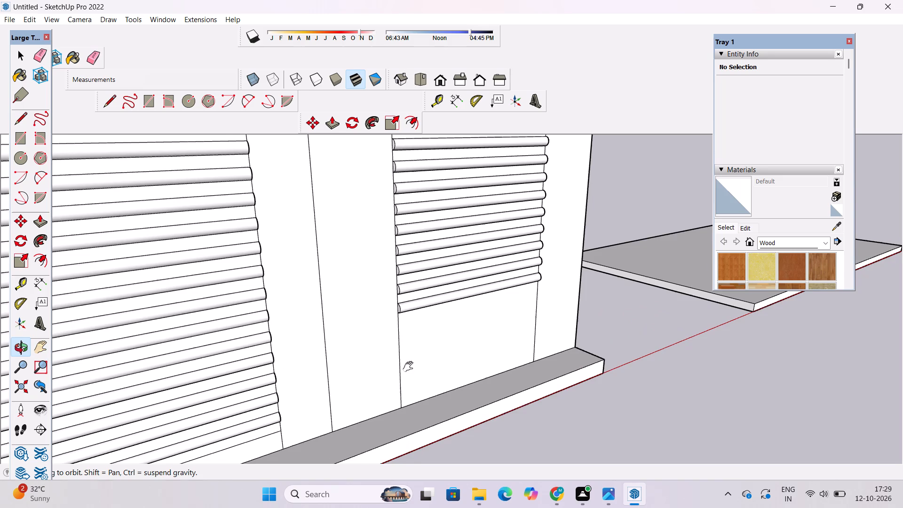
shift+click(410, 367)
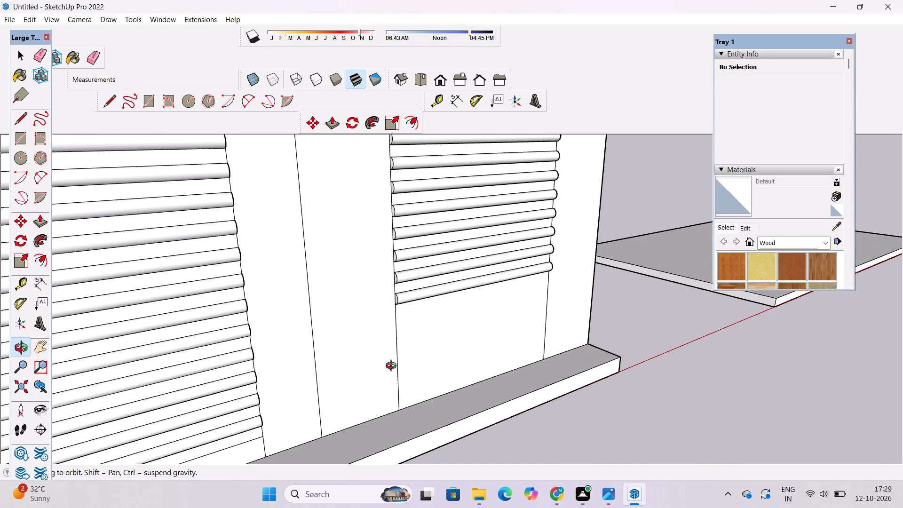
scroll(396, 351, down, 2)
scroll(396, 351, up, 1)
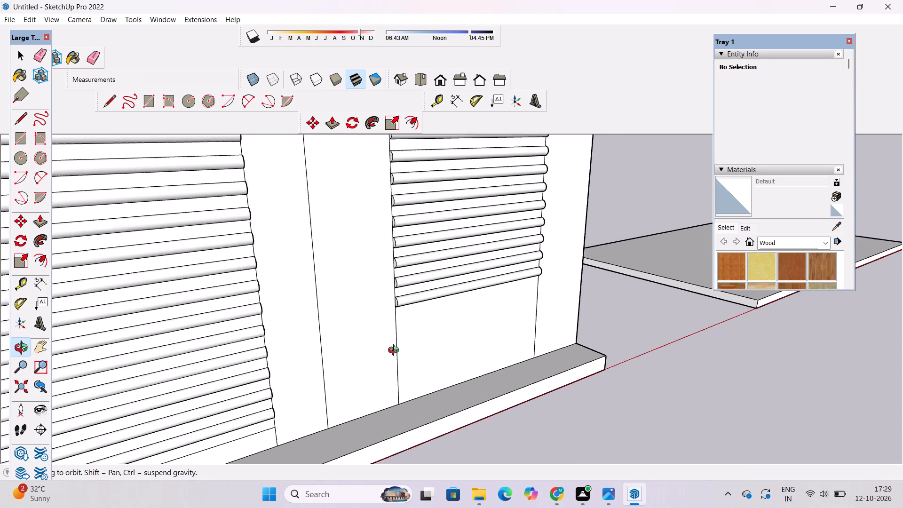
scroll(396, 351, up, 1)
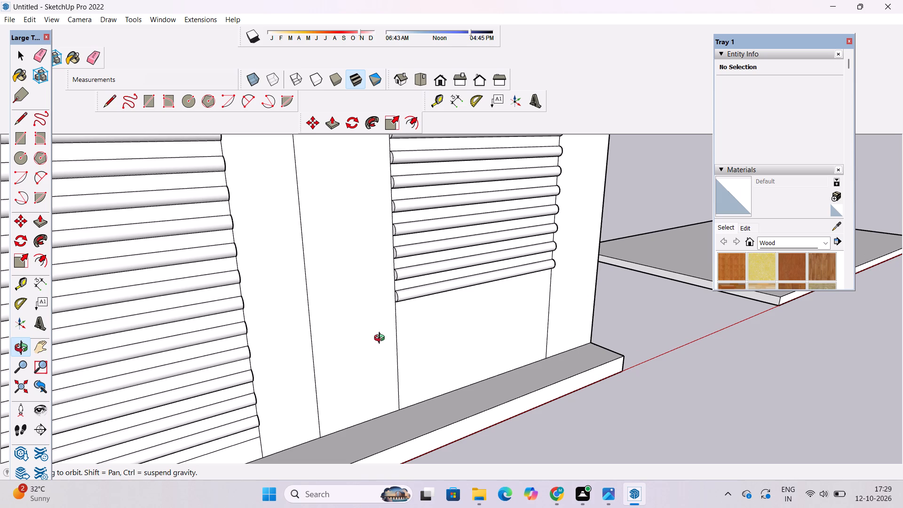
scroll(380, 341, down, 4)
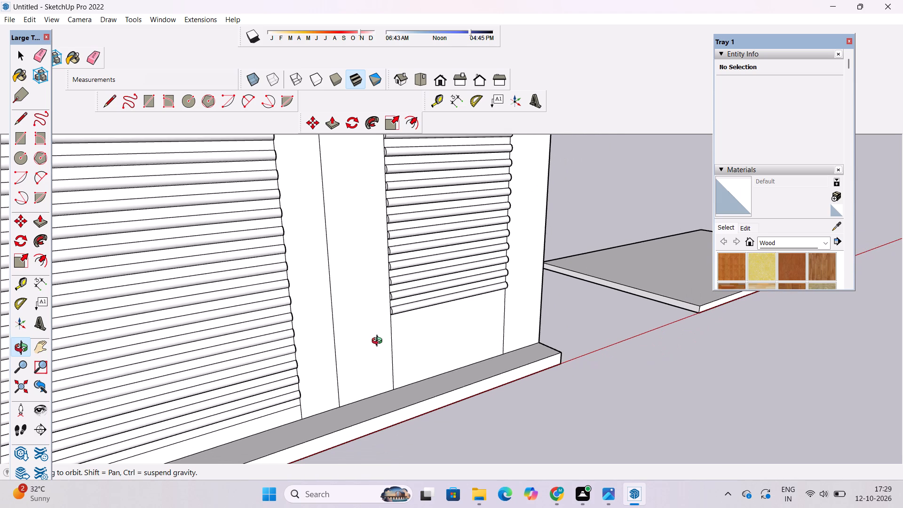
scroll(379, 342, down, 3)
scroll(379, 342, up, 1)
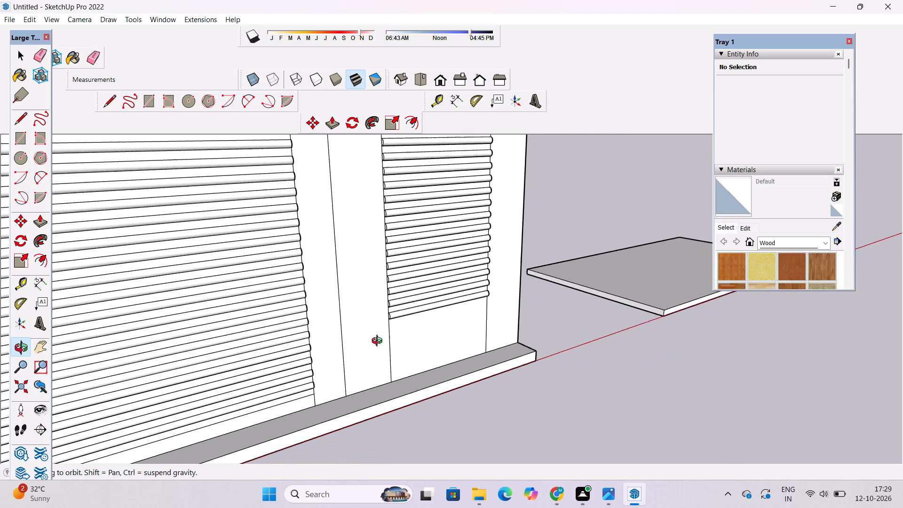
scroll(379, 342, up, 2)
scroll(379, 342, down, 2)
scroll(379, 342, up, 2)
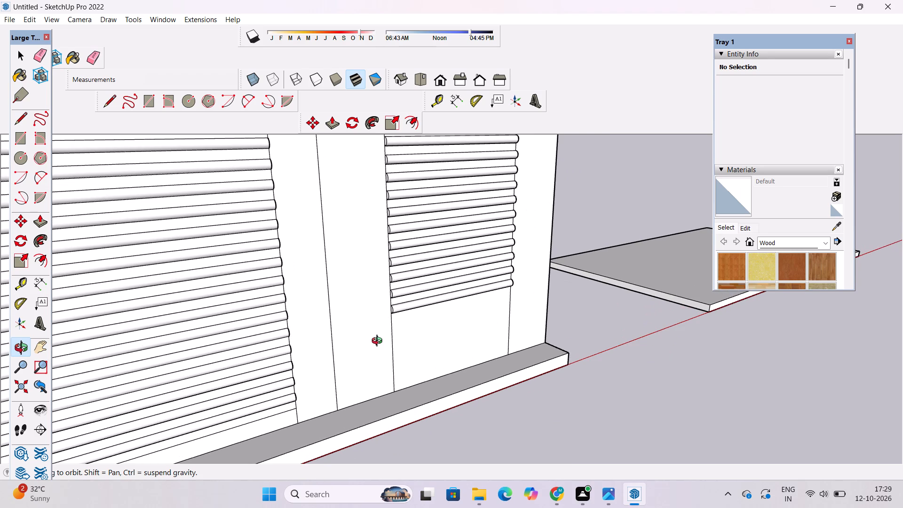
scroll(401, 347, up, 1)
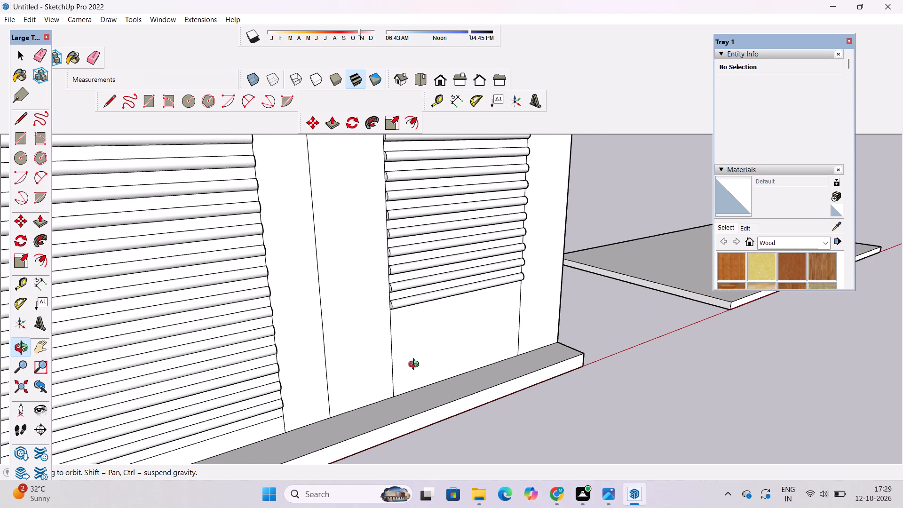
scroll(416, 365, down, 3)
scroll(416, 365, up, 2)
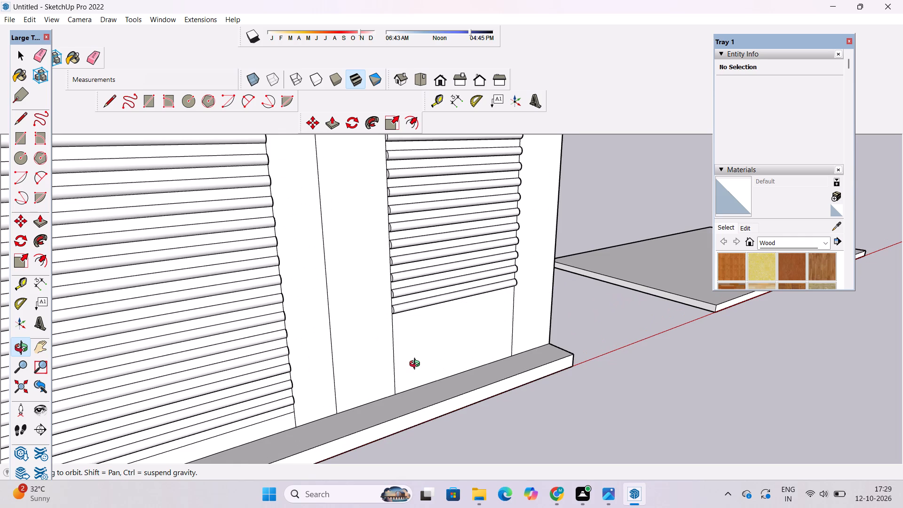
scroll(418, 368, down, 2)
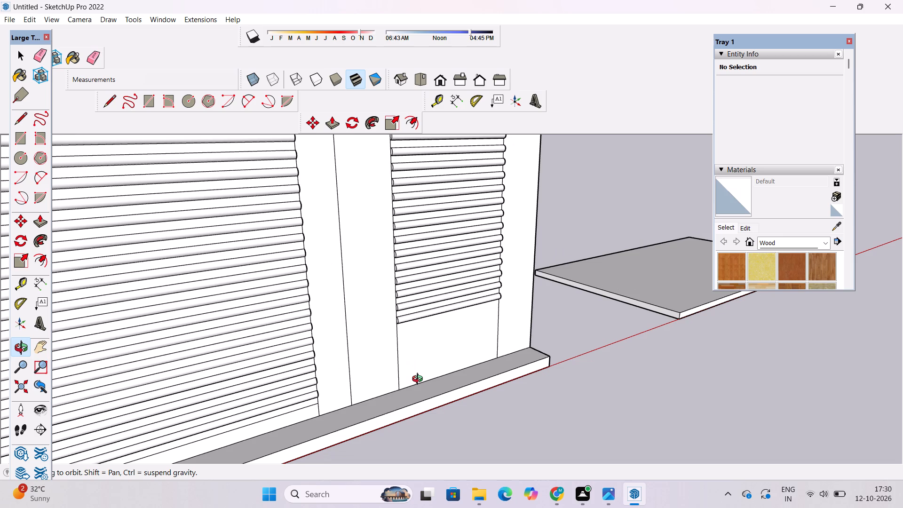
scroll(420, 383, down, 1)
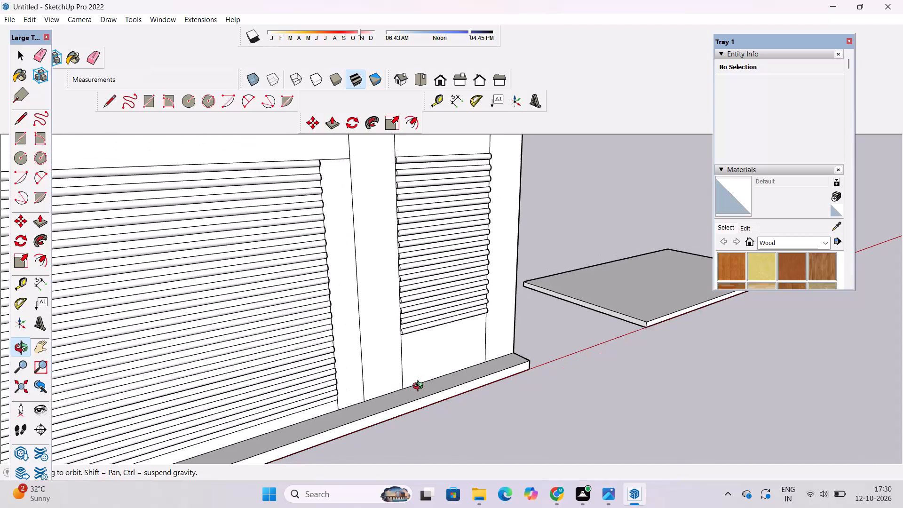
scroll(420, 387, down, 6)
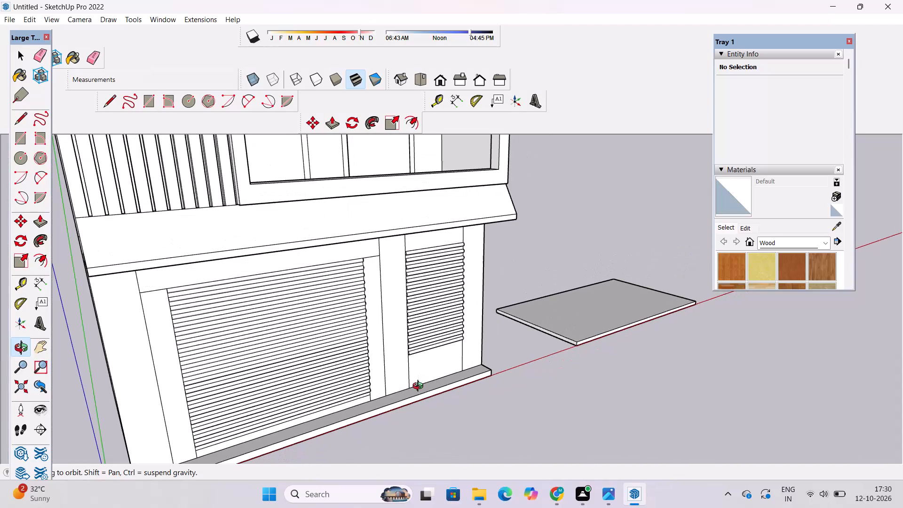
scroll(420, 387, up, 2)
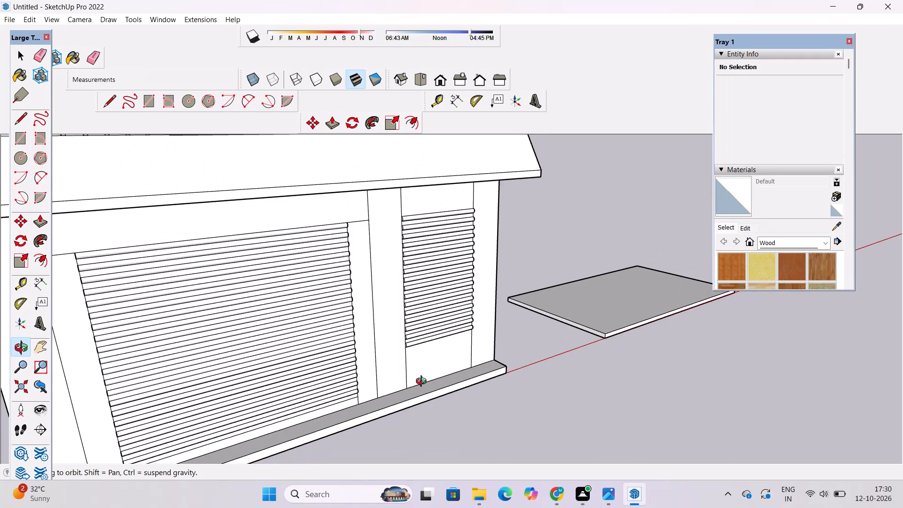
scroll(427, 379, down, 4)
scroll(430, 376, up, 4)
shift+drag(428, 383, 394, 405)
drag(393, 405, 386, 398)
scroll(383, 398, up, 4)
shift+drag(379, 400, 390, 385)
scroll(328, 324, up, 3)
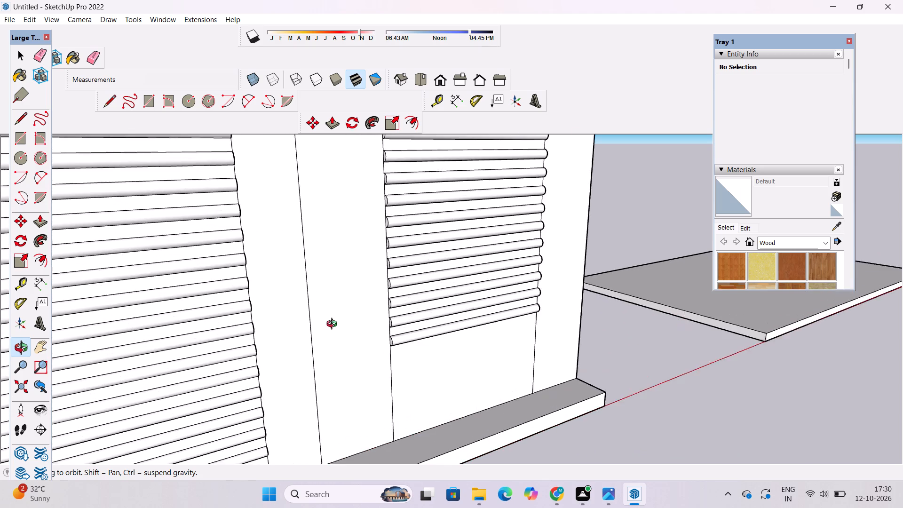
scroll(334, 325, up, 5)
shift+drag(428, 355, 333, 342)
drag(329, 344, 421, 324)
drag(602, 304, 290, 320)
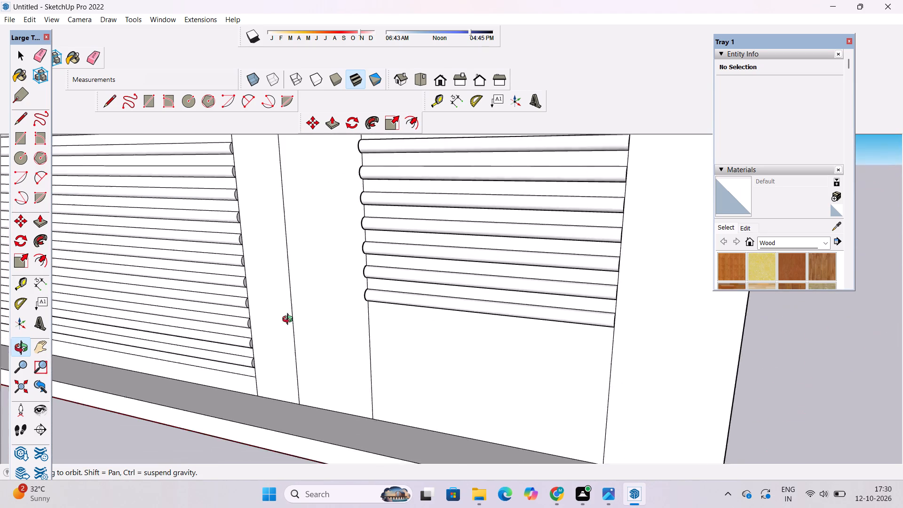
Copy the bay's lowest rounded moulding, including its edges and both half-round end faces, 2' straight down along the bay's edge.
drag(290, 320, 444, 330)
shift+drag(445, 330, 477, 331)
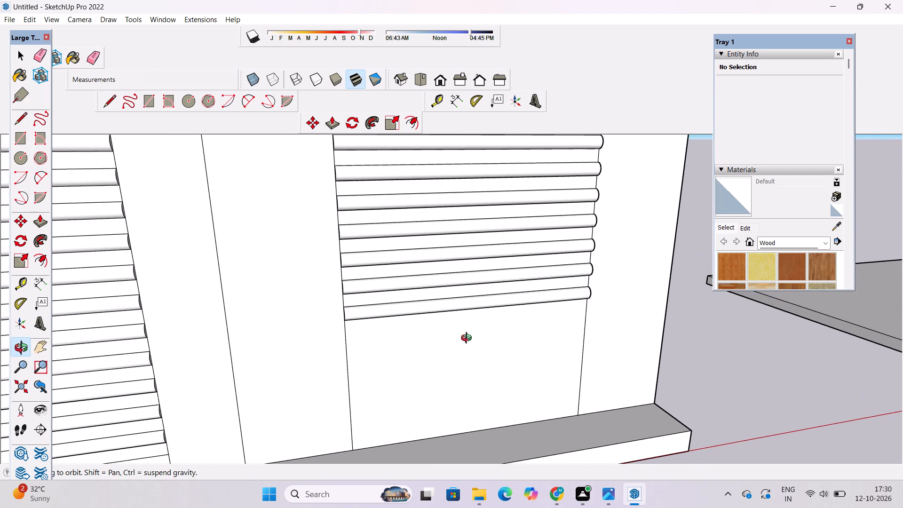
scroll(465, 343, up, 1)
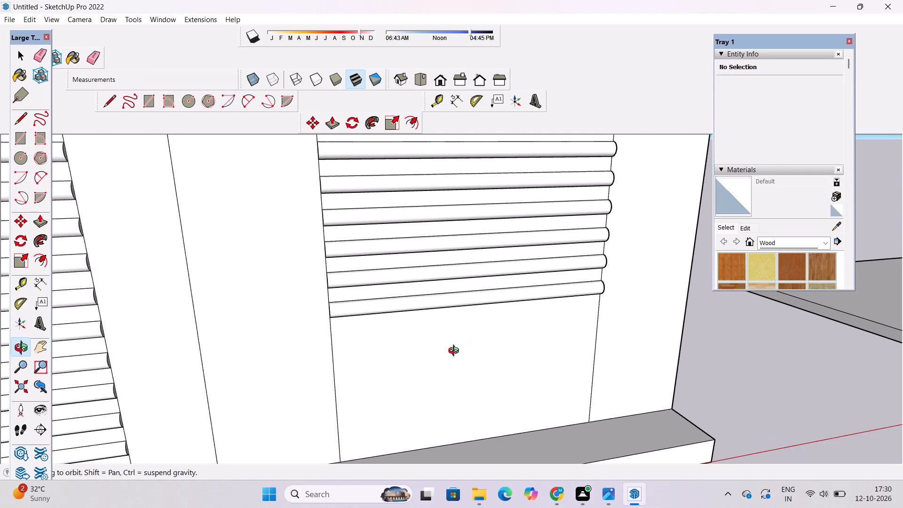
shift+drag(337, 372, 395, 363)
scroll(380, 334, up, 3)
shift+drag(380, 333, 341, 348)
drag(341, 346, 429, 324)
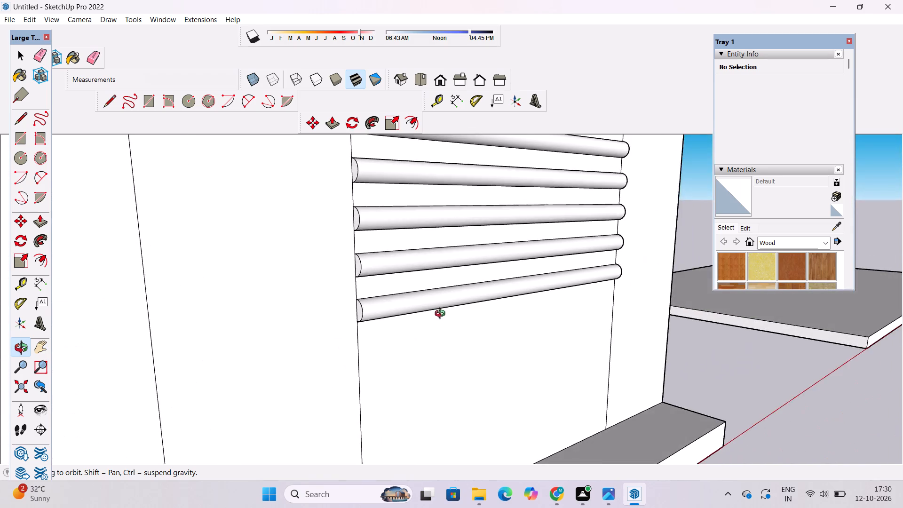
scroll(381, 317, up, 3)
shift+drag(382, 320, 392, 322)
key(space)
scroll(391, 325, up, 2)
click(404, 302)
drag(404, 302, 400, 302)
scroll(354, 315, up, 2)
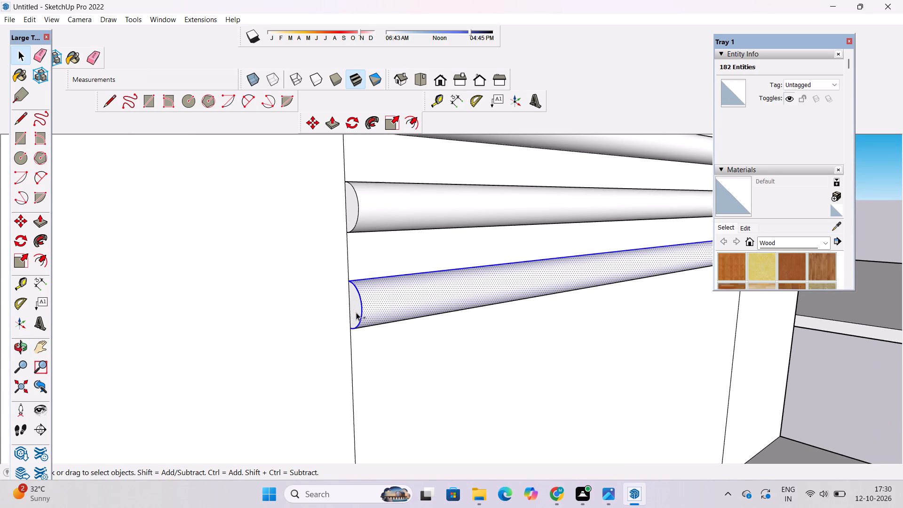
ctrl+click(357, 310)
ctrl+click(350, 306)
key(o)
scroll(313, 331, down, 5)
drag(547, 310, 360, 303)
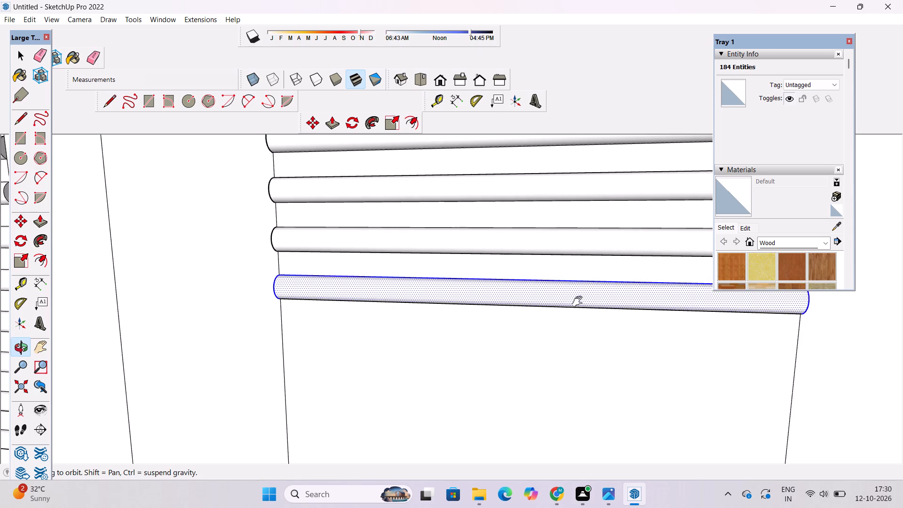
shift+drag(579, 302, 396, 302)
drag(566, 295, 458, 309)
scroll(598, 303, up, 4)
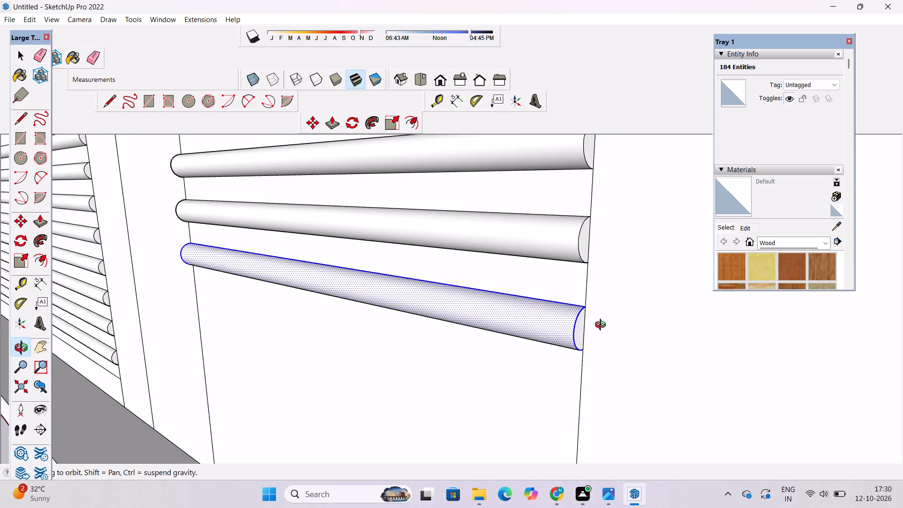
shift+drag(600, 331, 547, 315)
scroll(541, 334, up, 5)
shift+drag(541, 334, 536, 327)
key(space)
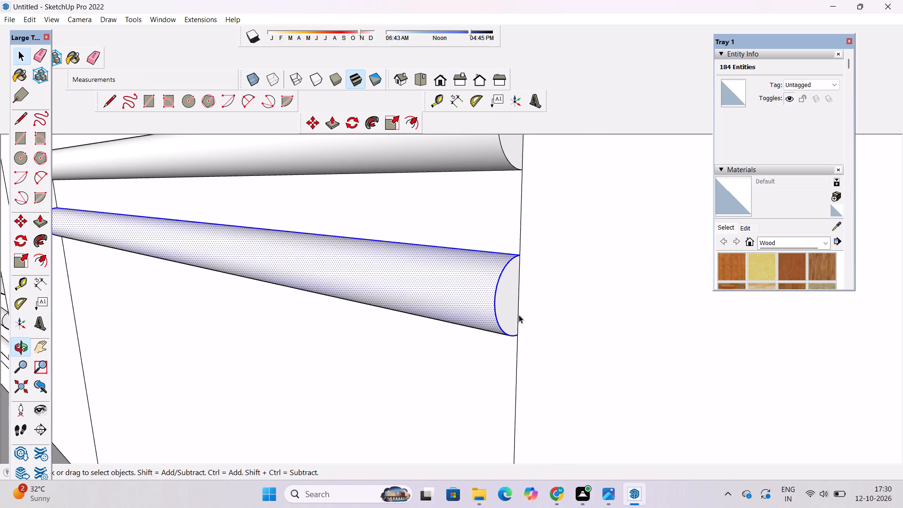
scroll(506, 311, up, 3)
ctrl+click(508, 305)
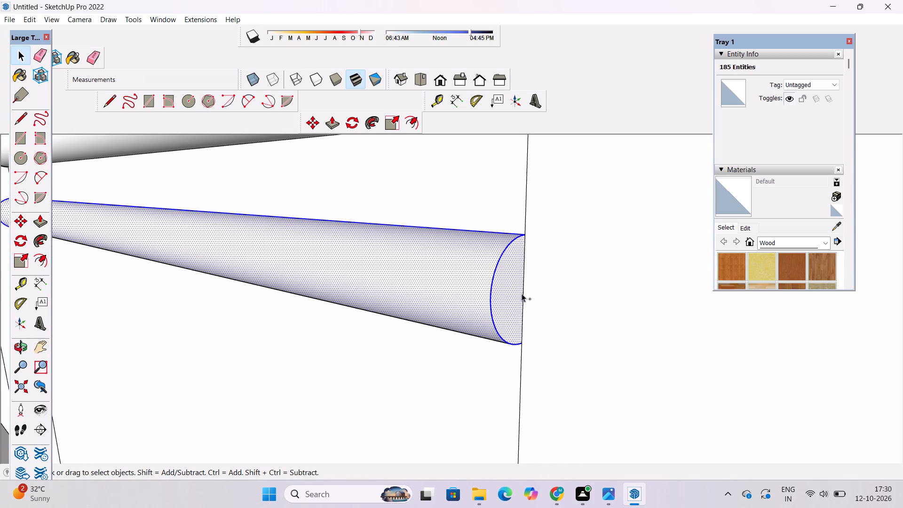
ctrl+click(523, 291)
key(o)
scroll(535, 282, down, 7)
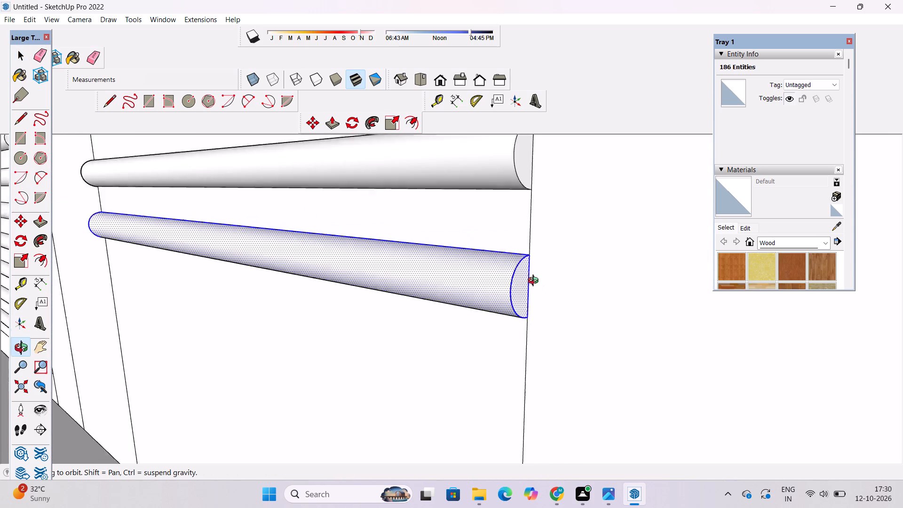
scroll(535, 282, down, 2)
shift+drag(480, 308, 515, 280)
drag(441, 306, 644, 269)
scroll(644, 266, down, 5)
shift+drag(570, 300, 622, 271)
drag(623, 276, 645, 297)
scroll(367, 304, down, 3)
drag(350, 271, 396, 305)
scroll(322, 296, up, 3)
shift+drag(322, 296, 336, 285)
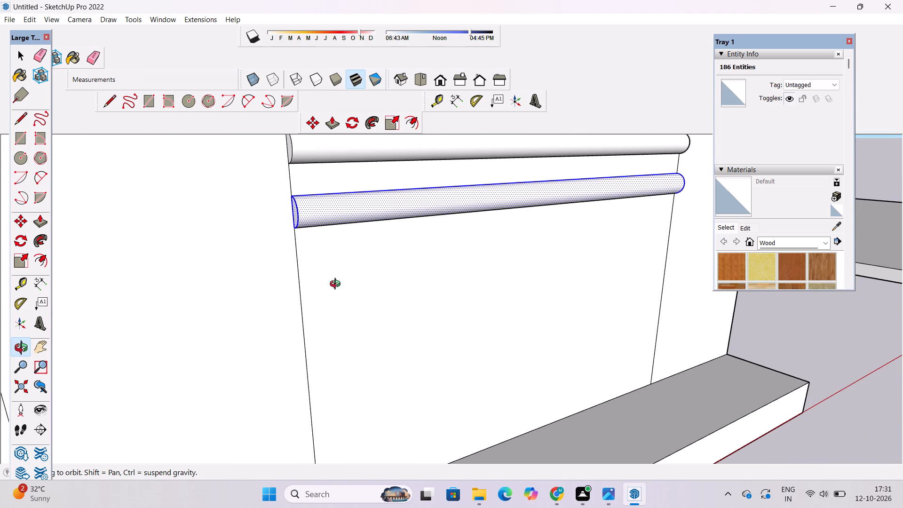
key(m)
scroll(286, 202, up, 2)
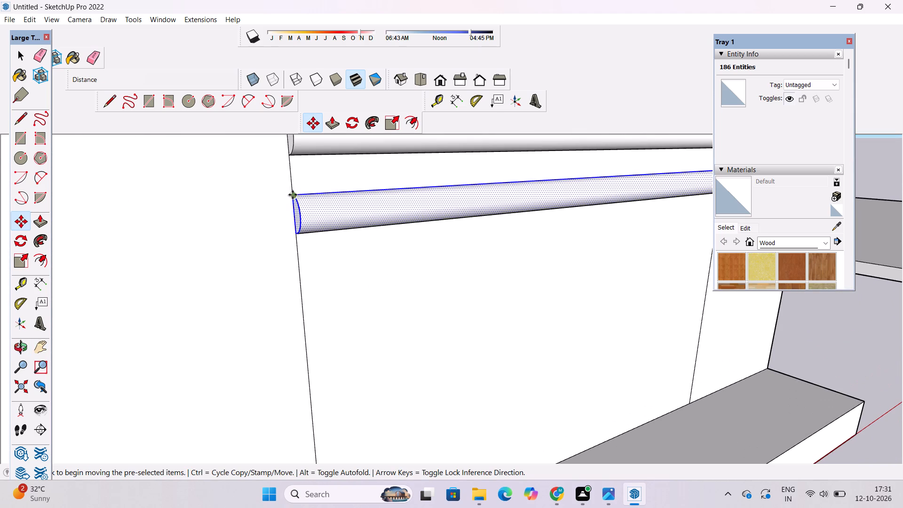
click(293, 195)
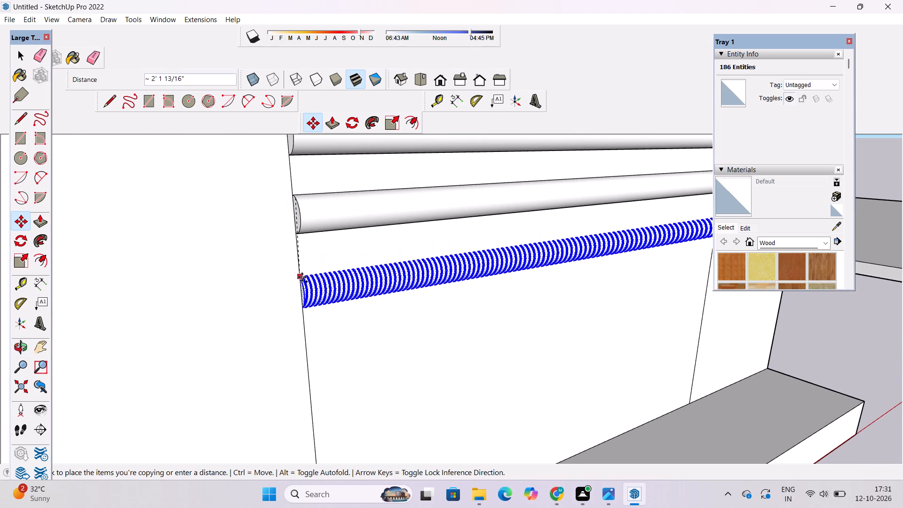
scroll(303, 286, up, 9)
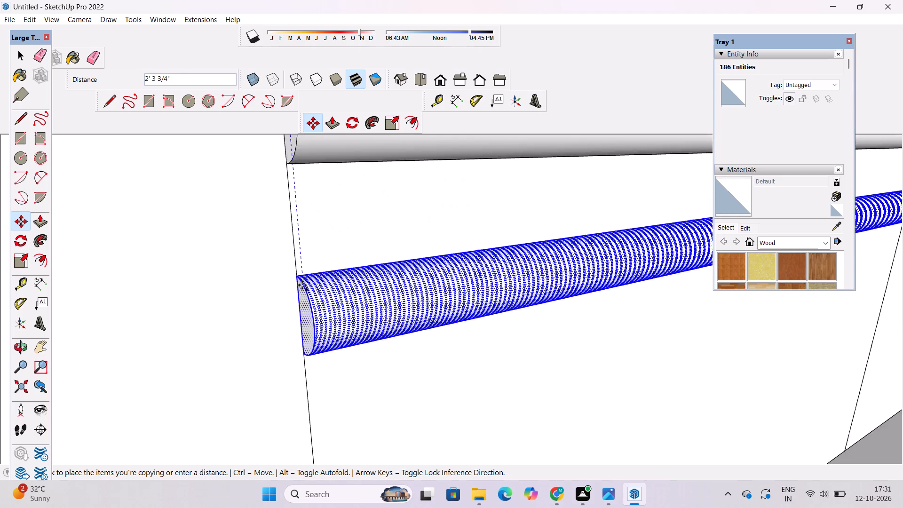
scroll(302, 285, up, 4)
text(2')
key(Return)
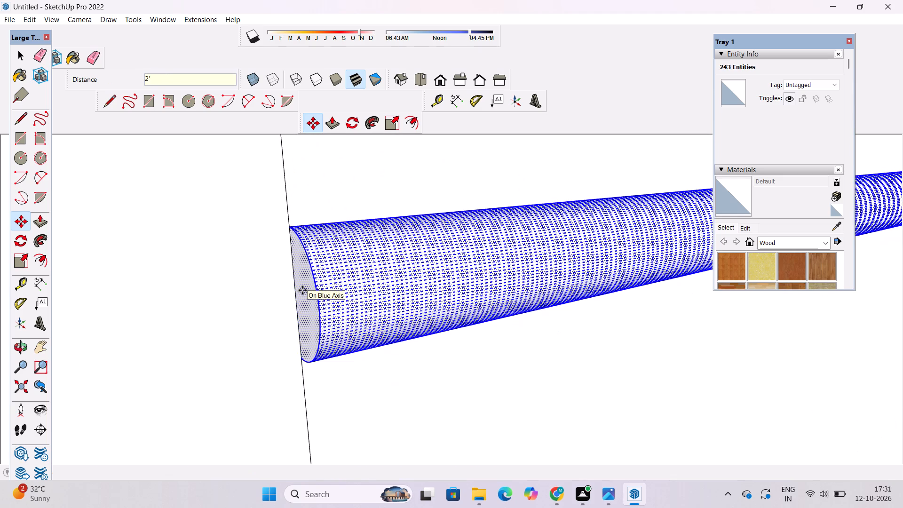
Array the copied moulding 6 times down the bay at the same spacing, towards the plinth.
scroll(302, 290, down, 19)
text(*6)
key(Return)
scroll(308, 262, down, 12)
scroll(356, 292, up, 6)
Erase the two short stray edges that run onto the plinth at the bay's bottom corners.
key(o)
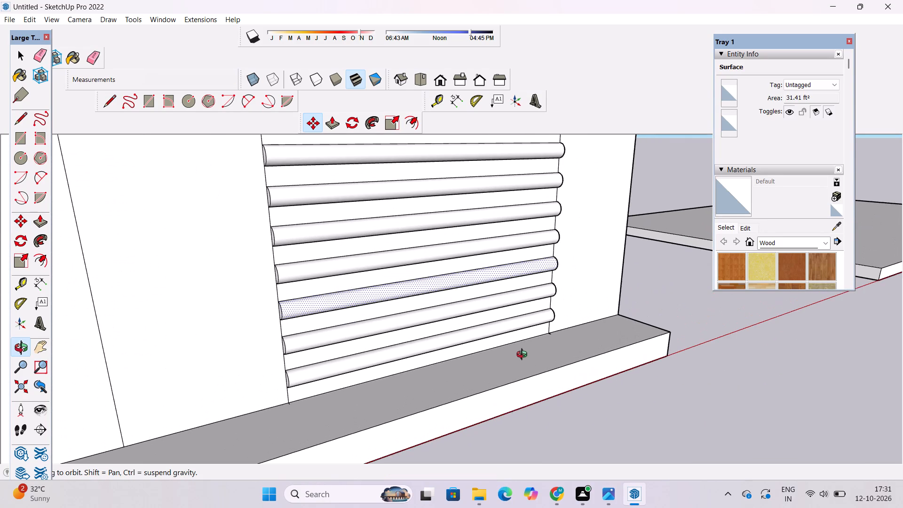
drag(535, 365, 524, 410)
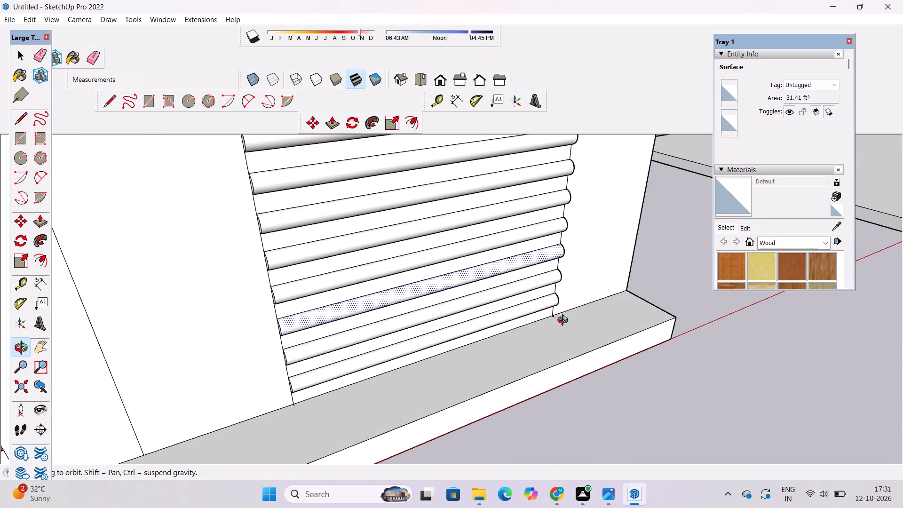
scroll(565, 321, up, 20)
scroll(565, 321, up, 17)
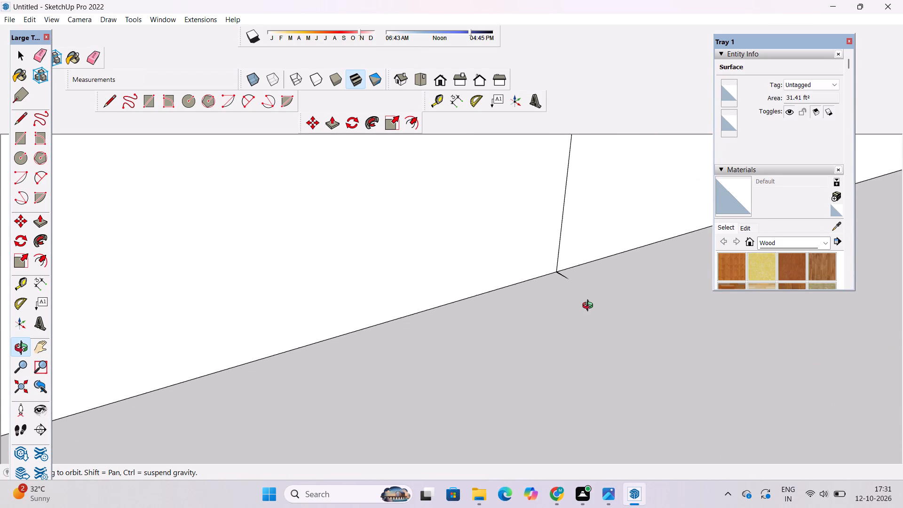
key(e)
click(567, 277)
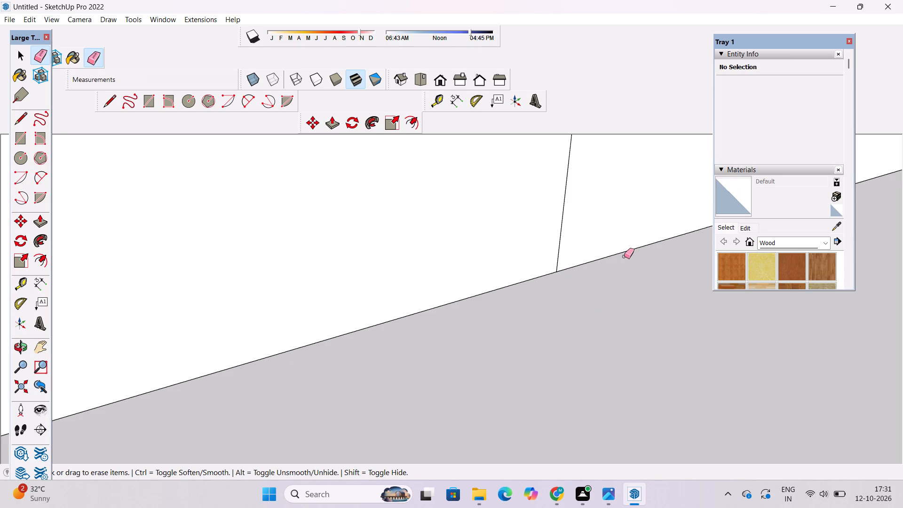
scroll(626, 255, down, 20)
scroll(626, 255, down, 16)
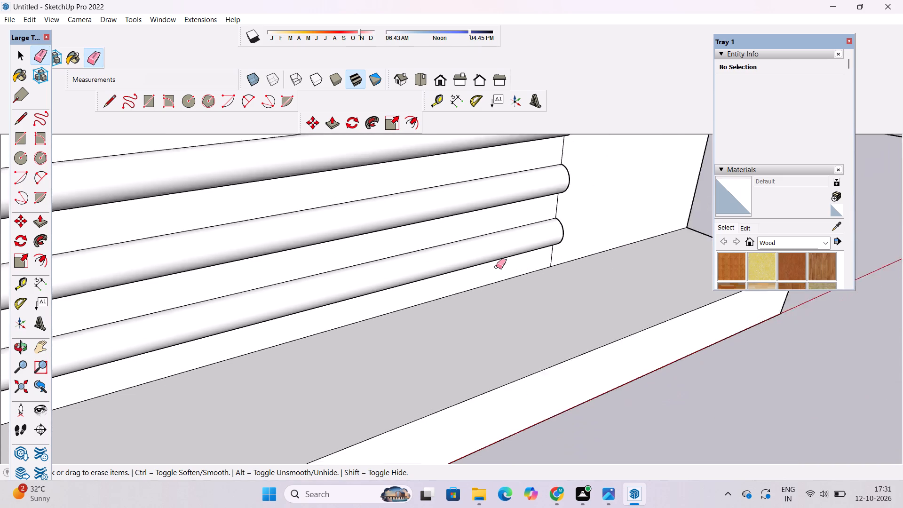
scroll(496, 267, down, 1)
scroll(118, 376, up, 18)
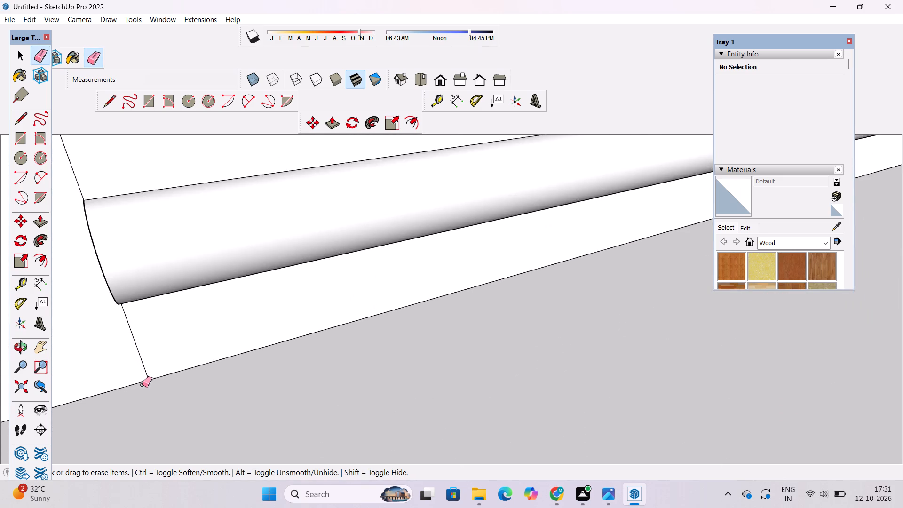
scroll(142, 385, up, 18)
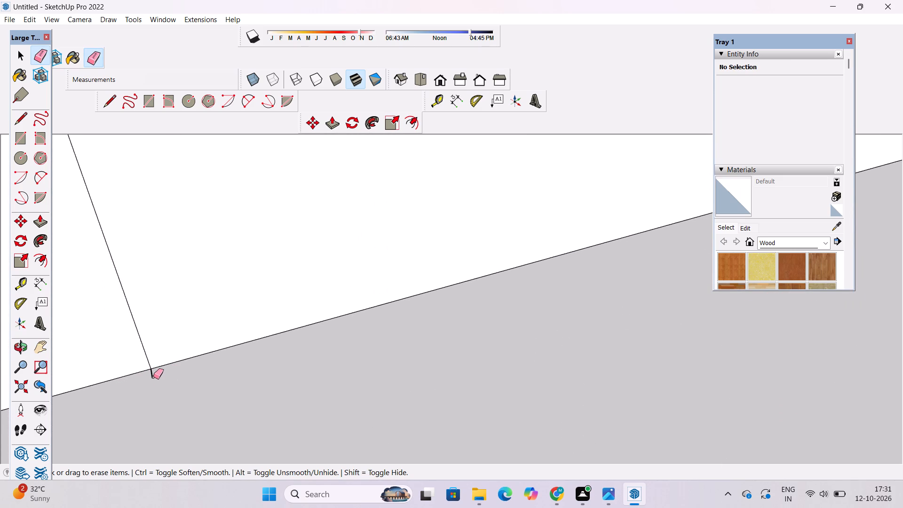
click(152, 377)
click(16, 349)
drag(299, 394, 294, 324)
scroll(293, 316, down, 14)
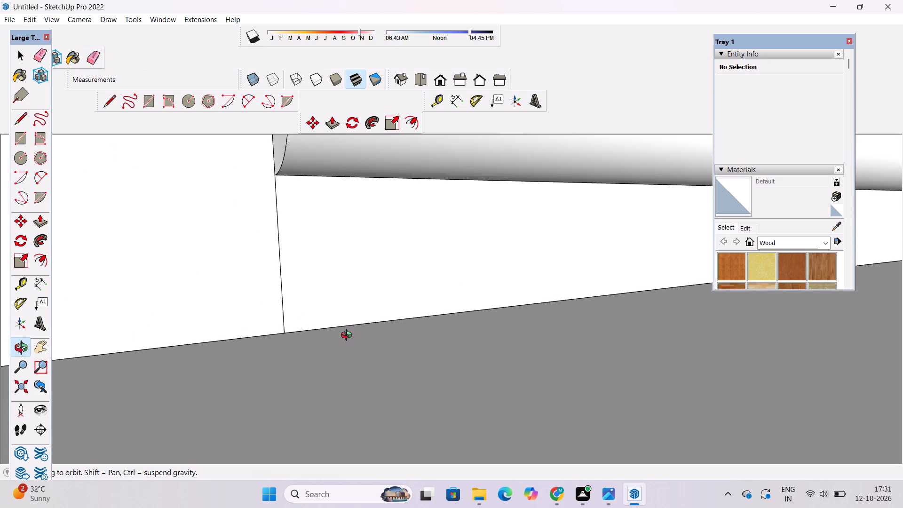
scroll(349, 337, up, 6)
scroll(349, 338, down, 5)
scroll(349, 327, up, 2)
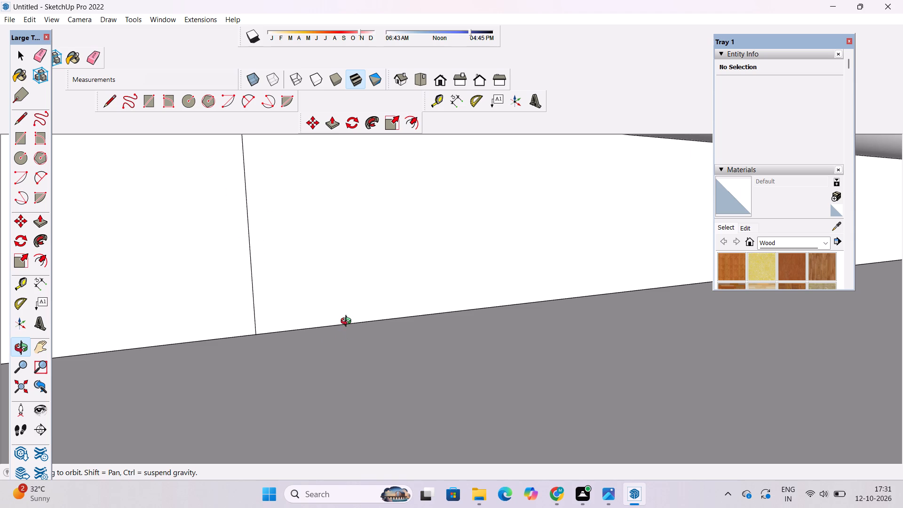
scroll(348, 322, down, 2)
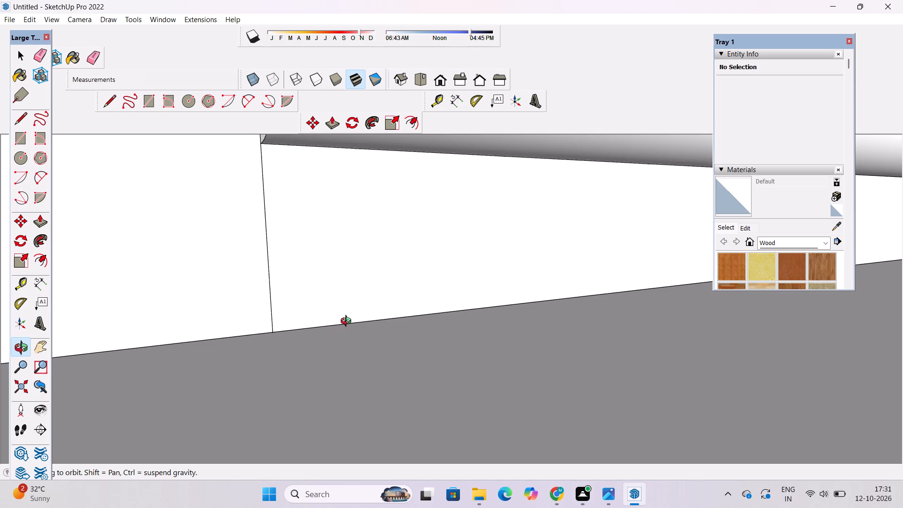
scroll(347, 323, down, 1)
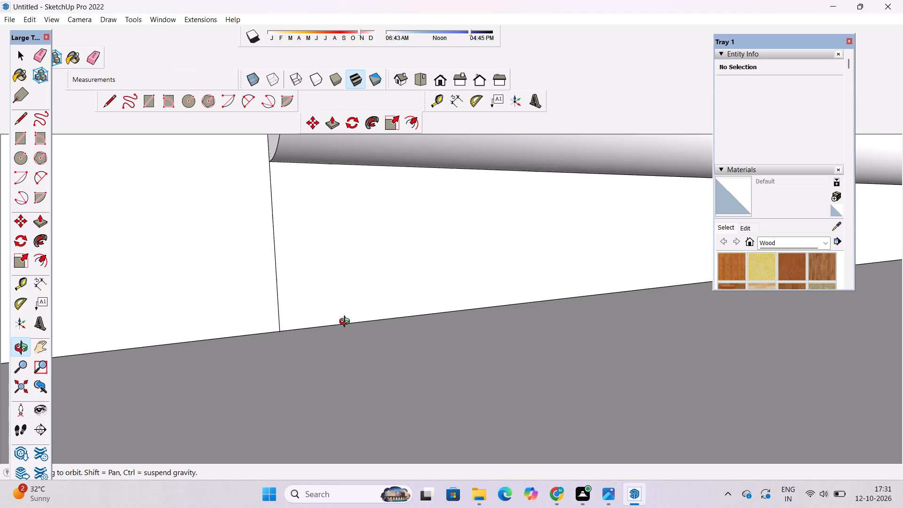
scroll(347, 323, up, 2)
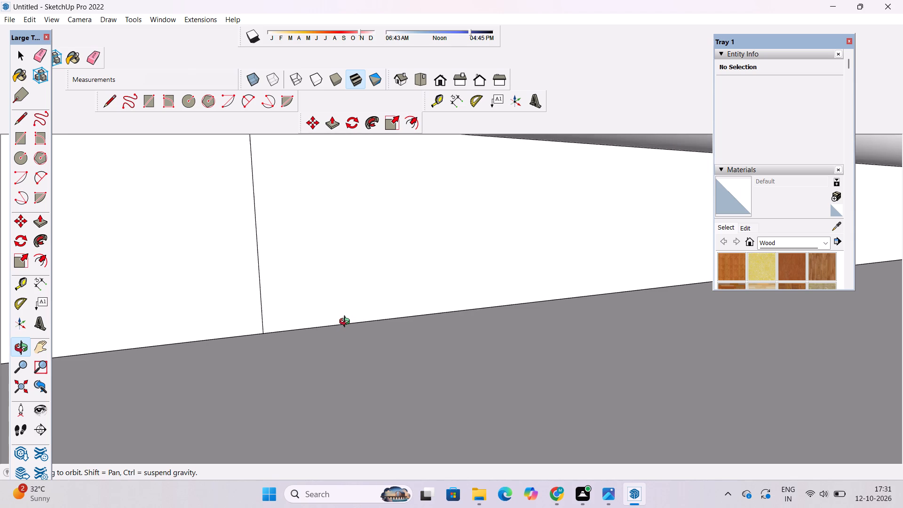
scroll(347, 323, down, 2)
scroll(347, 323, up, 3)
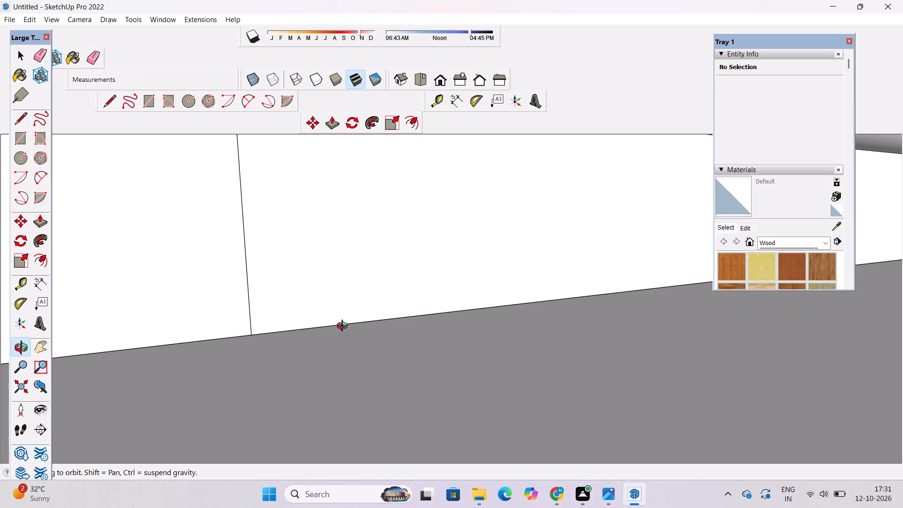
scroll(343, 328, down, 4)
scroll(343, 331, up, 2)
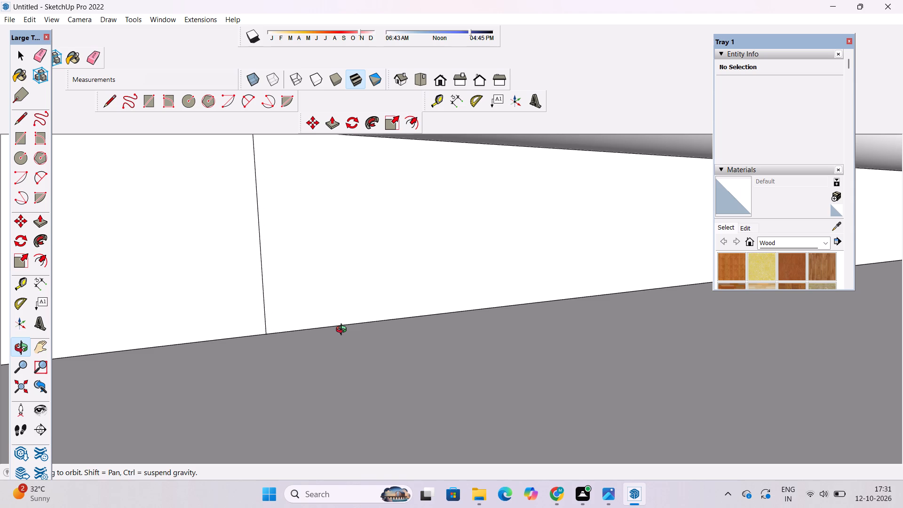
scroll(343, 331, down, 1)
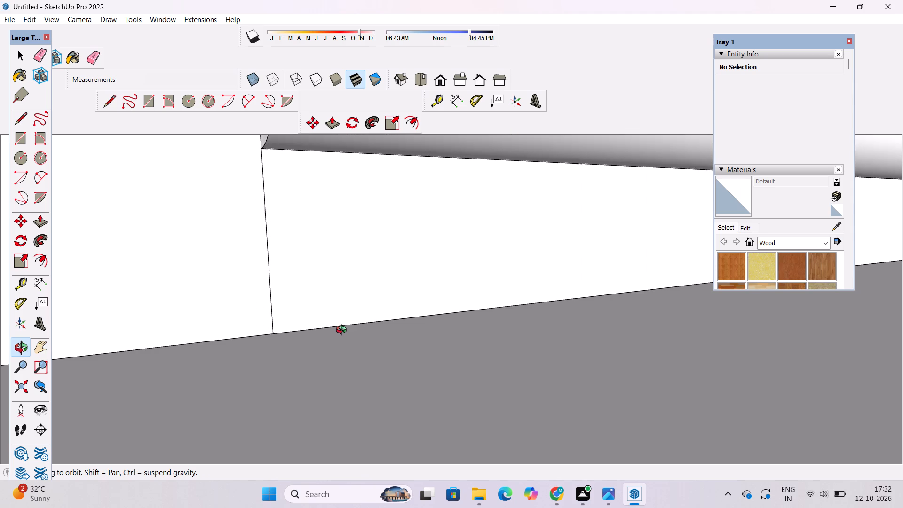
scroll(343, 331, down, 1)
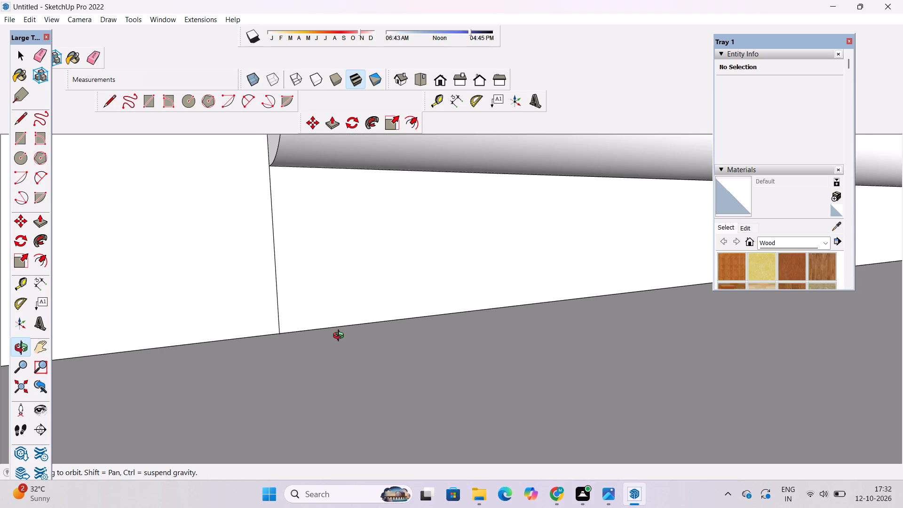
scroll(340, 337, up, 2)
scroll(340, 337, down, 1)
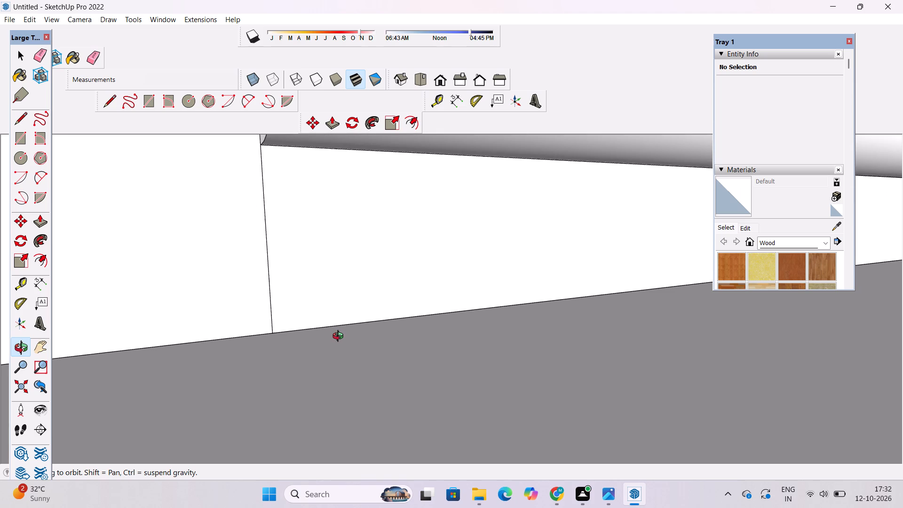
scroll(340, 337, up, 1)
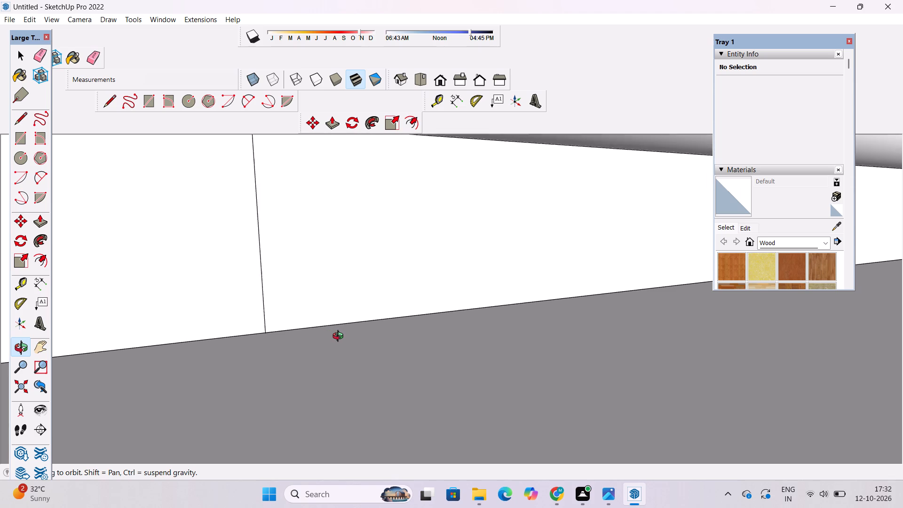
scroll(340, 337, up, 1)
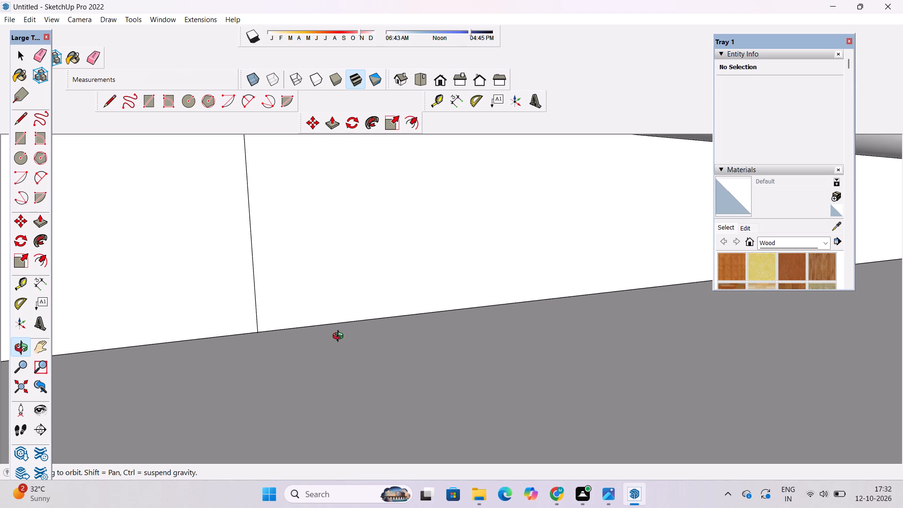
Examine the lower ends of both ground-floor shutters above the plinth, comparing the narrow bay with the wide one.
scroll(340, 340, down, 9)
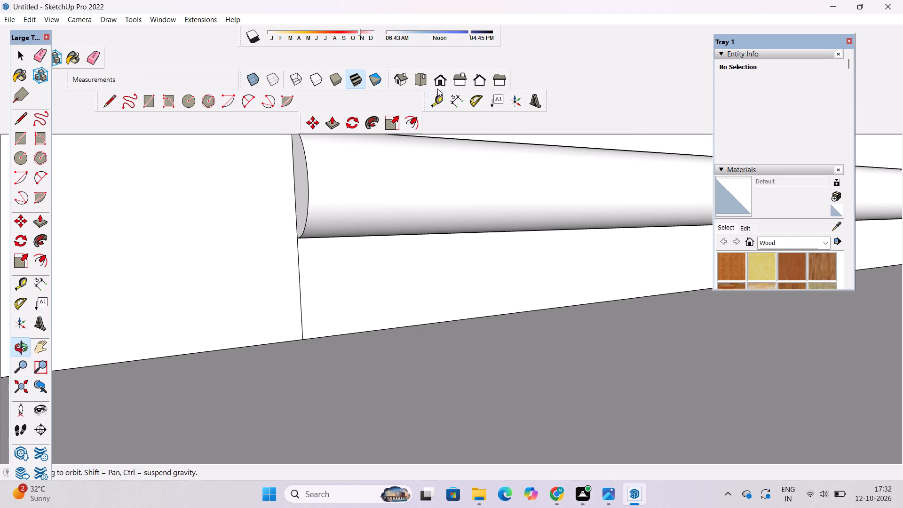
click(437, 86)
scroll(460, 300, down, 11)
shift+drag(333, 325, 460, 418)
scroll(400, 348, up, 4)
shift+drag(400, 348, 542, 421)
drag(467, 428, 445, 362)
scroll(325, 405, up, 6)
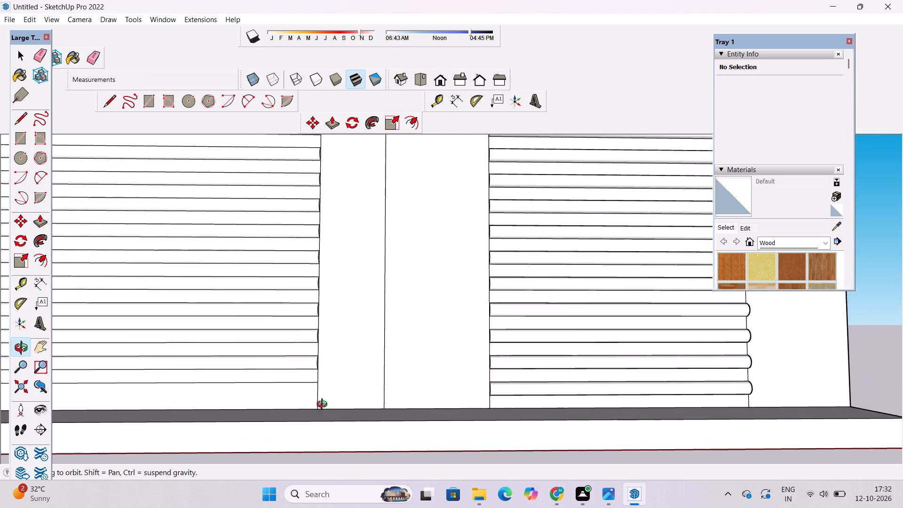
scroll(324, 405, up, 2)
drag(402, 379, 193, 447)
shift+drag(269, 372, 424, 351)
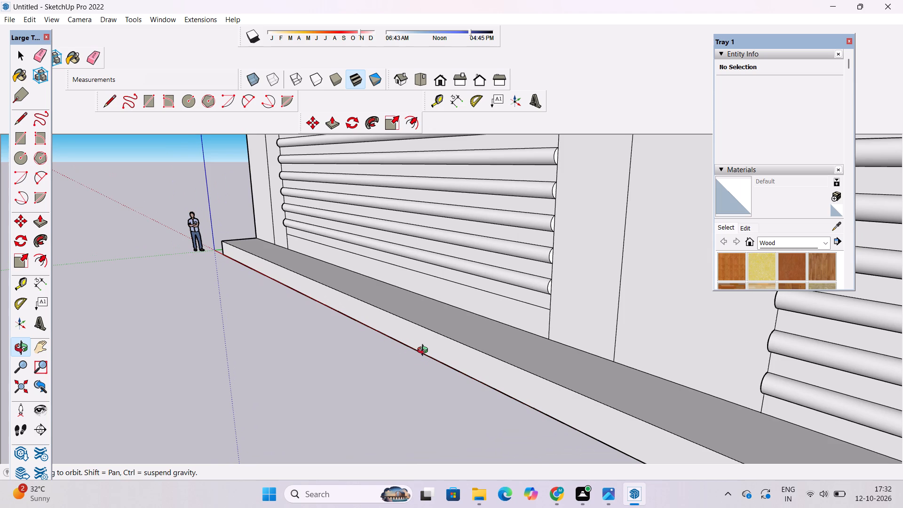
shift+drag(457, 354, 392, 354)
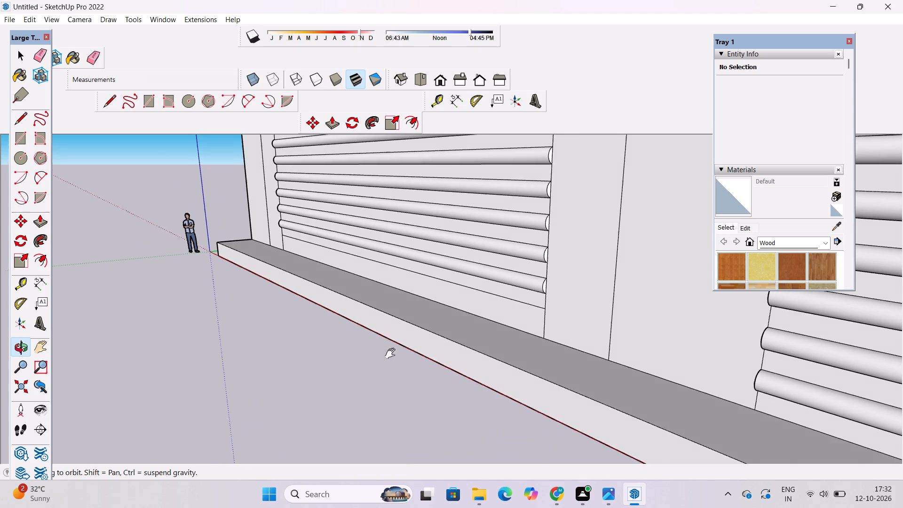
shift+drag(392, 354, 338, 350)
drag(343, 350, 547, 349)
shift+drag(552, 346, 508, 365)
drag(509, 365, 507, 353)
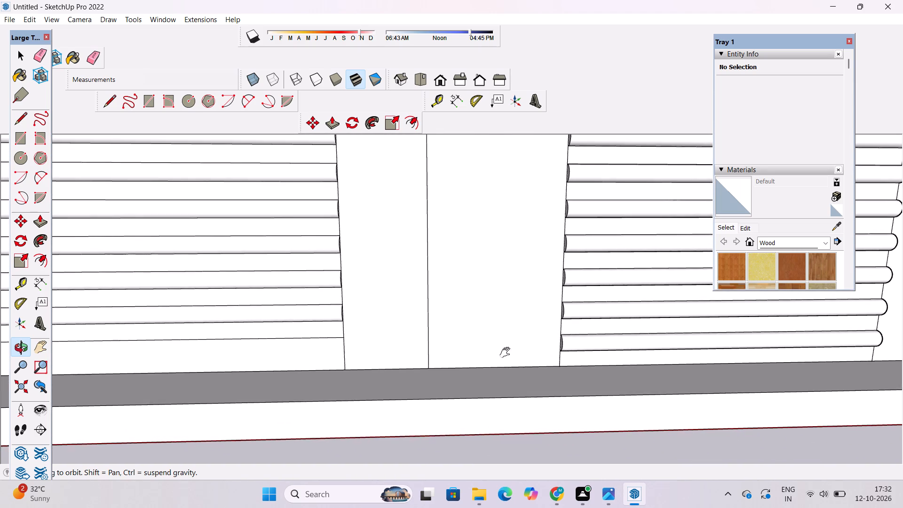
shift+drag(507, 353, 490, 365)
drag(489, 365, 452, 370)
shift+drag(452, 370, 457, 357)
drag(458, 357, 429, 369)
drag(429, 369, 435, 366)
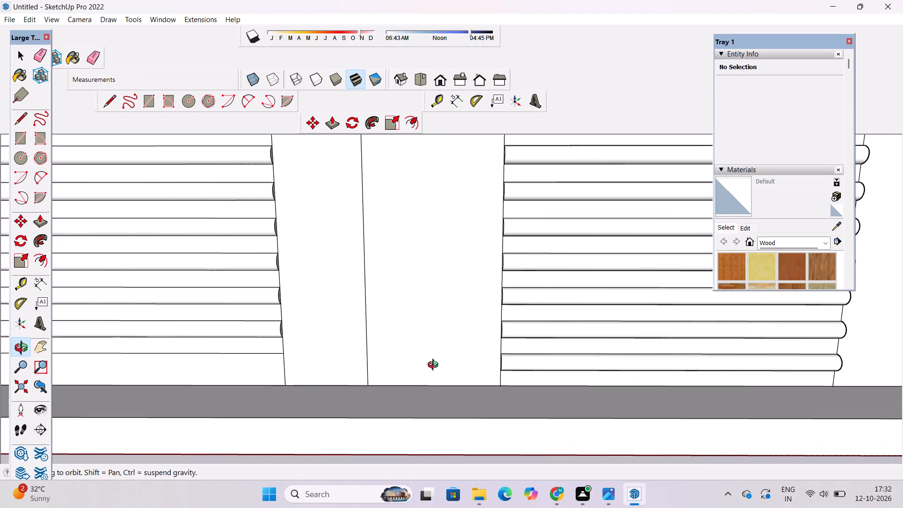
Place a horizontal guide across the facade along the lowest line of the wide shutter, just above the plinth.
key(l)
key(t)
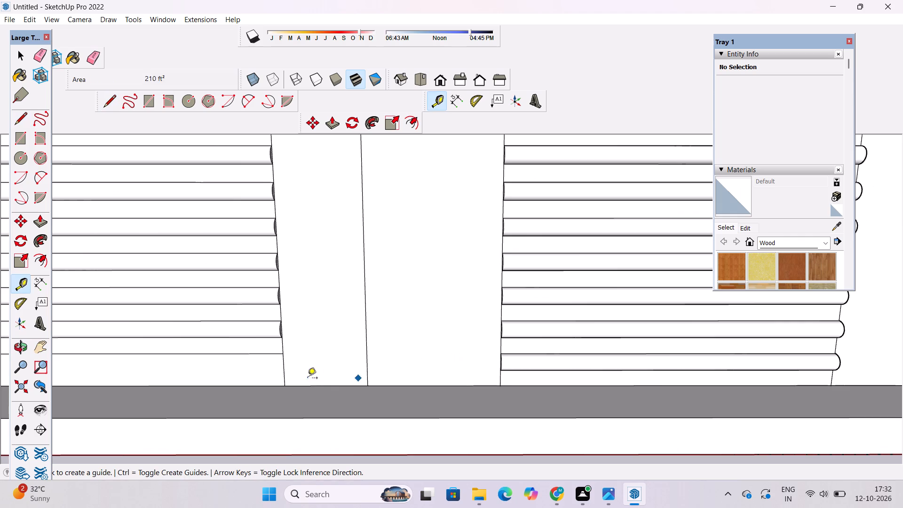
click(273, 353)
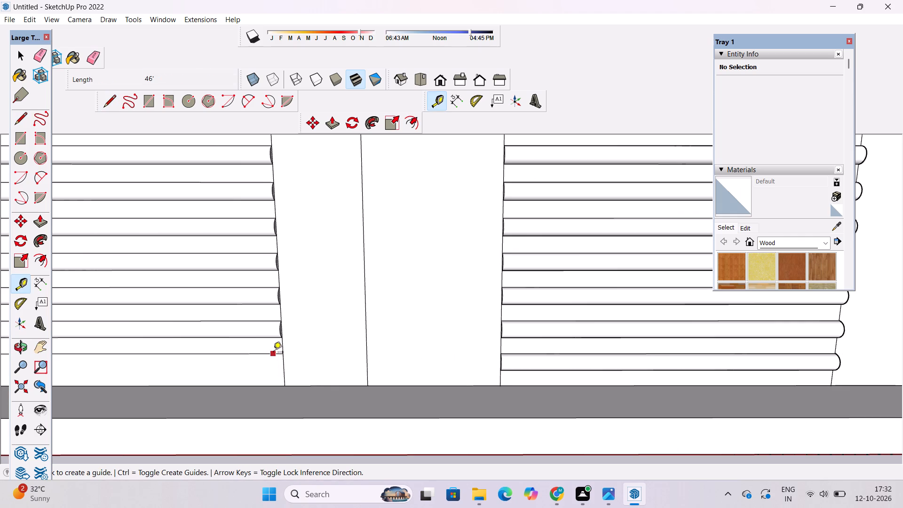
click(278, 353)
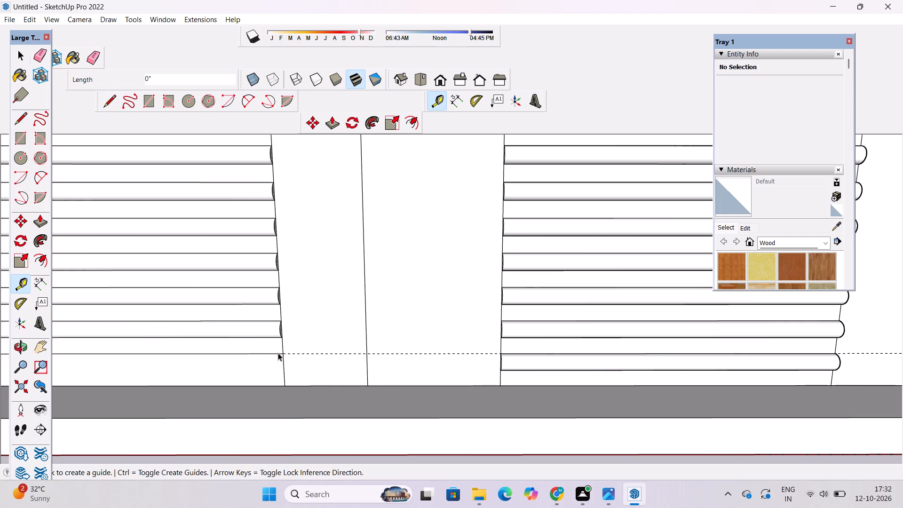
Delete the narrow bay's lowest rounded moulding together with its bounding edges.
key(space)
key(e)
click(543, 361)
drag(540, 371, 538, 366)
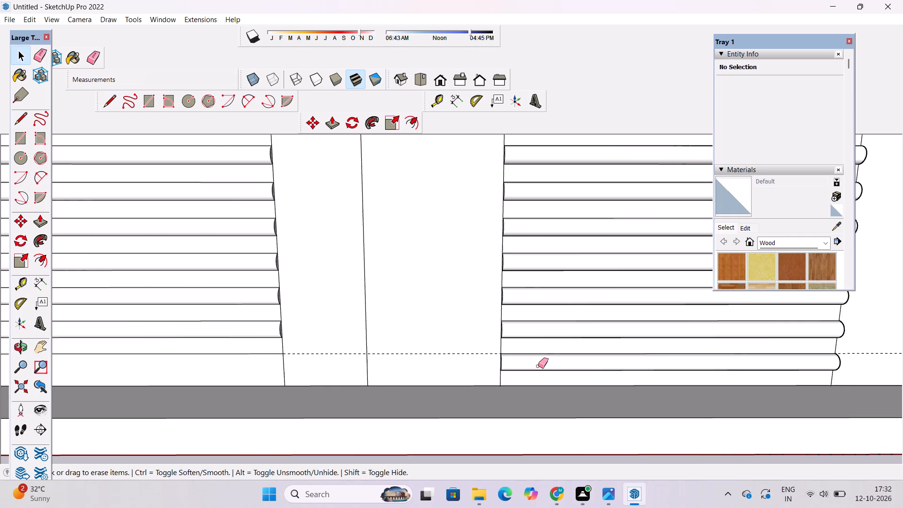
drag(538, 366, 536, 362)
scroll(530, 363, up, 4)
key(space)
double_click(530, 363)
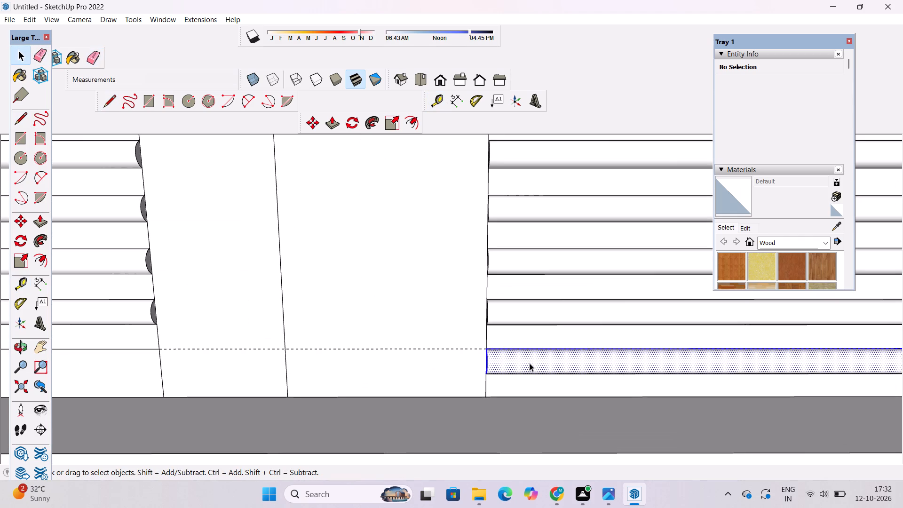
key(Delete)
Draw a 20' horizontal line along the guide across the narrow bay, between its two side edges.
scroll(308, 390, down, 6)
key(o)
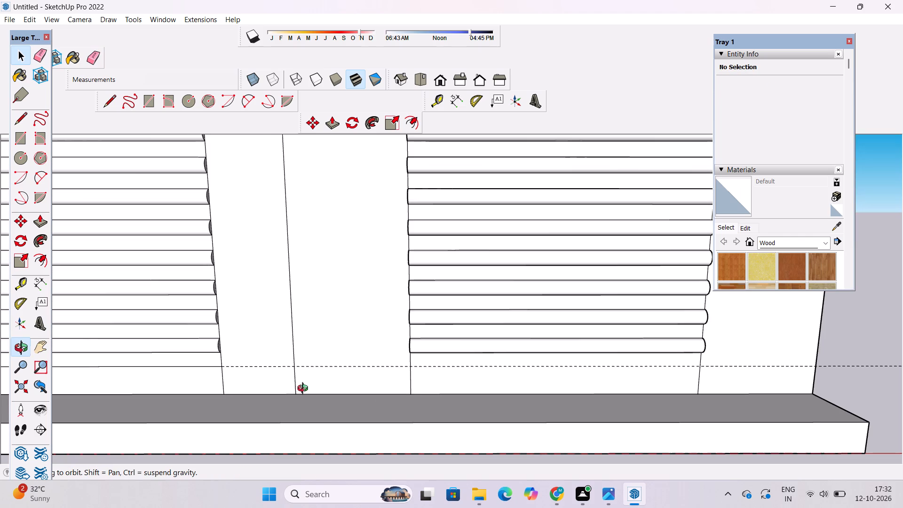
shift+drag(435, 379, 339, 381)
drag(552, 373, 404, 404)
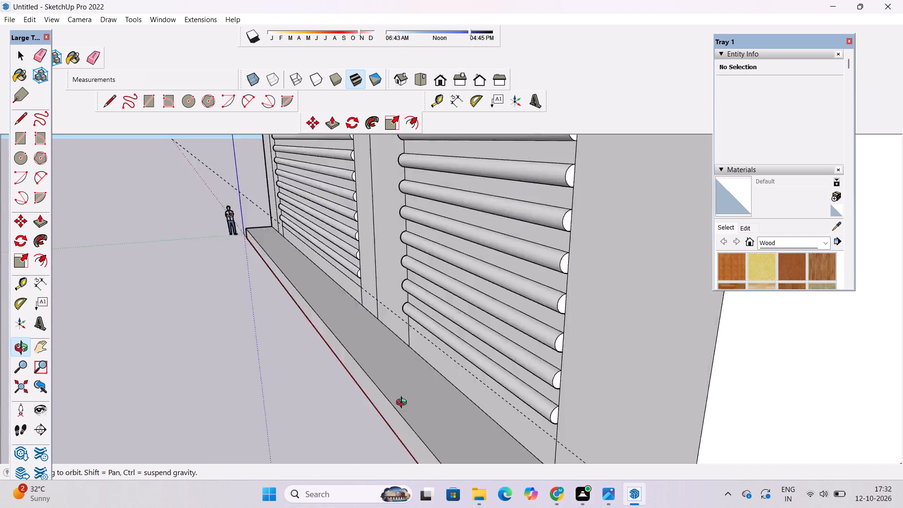
drag(404, 404, 558, 385)
shift+drag(447, 384, 447, 397)
drag(447, 397, 444, 393)
key(l)
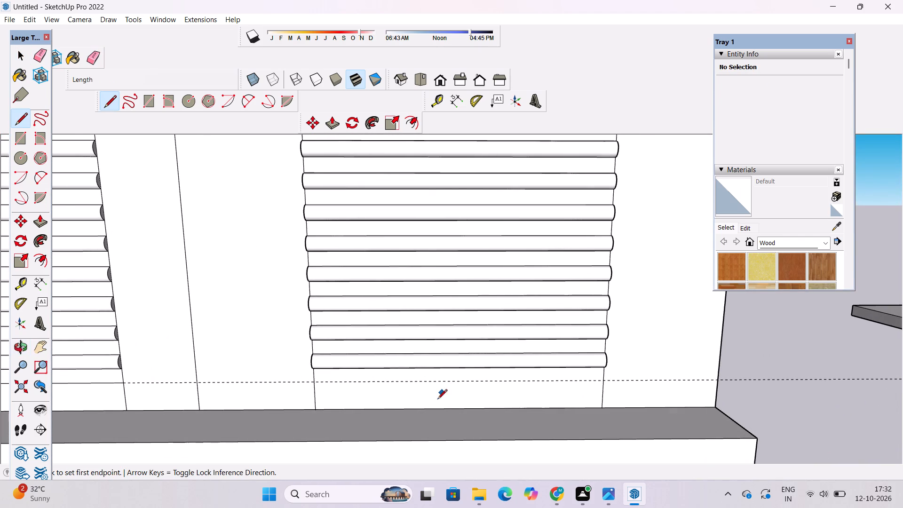
scroll(324, 398, up, 4)
click(309, 374)
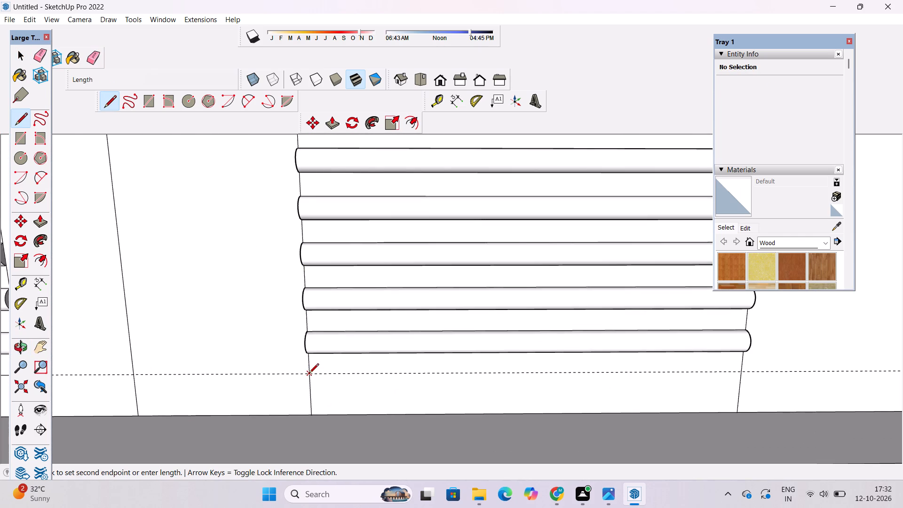
scroll(309, 374, down, 4)
click(611, 373)
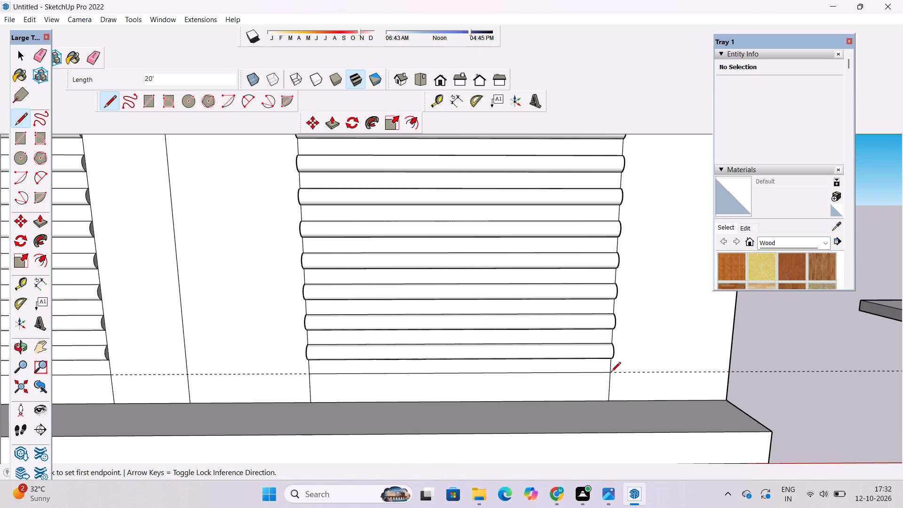
Erase the horizontal guide running across the facade above the plinth.
key(e)
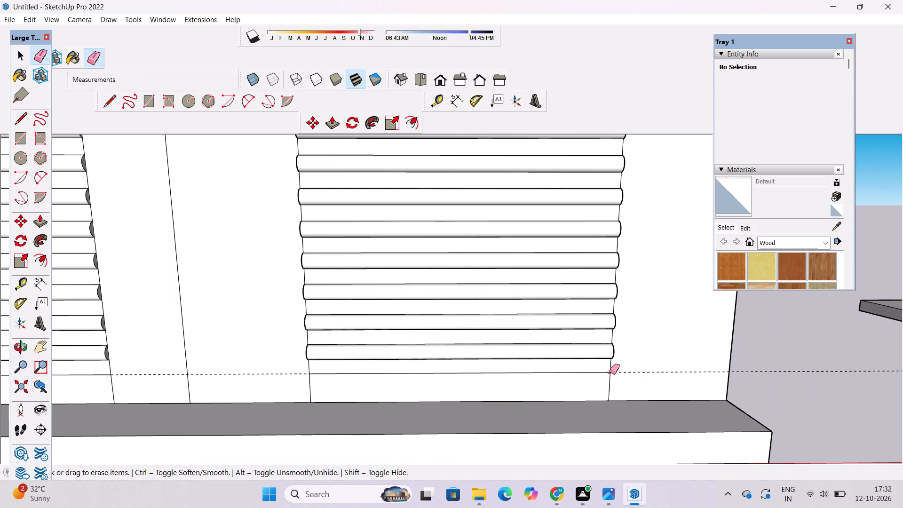
drag(638, 365, 639, 374)
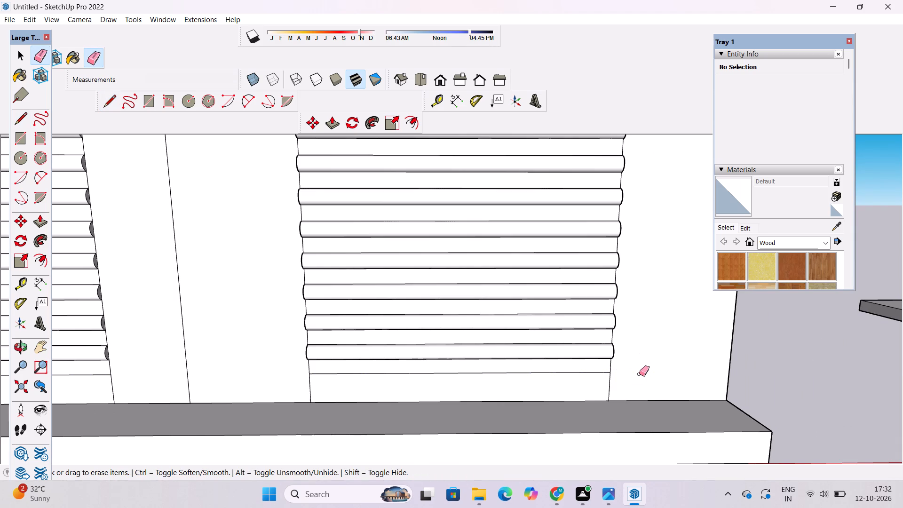
key(space)
Examine both ground-floor shutters from the plinth up to the canopy, including the wall edges above the narrow bay.
key(o)
scroll(615, 380, down, 12)
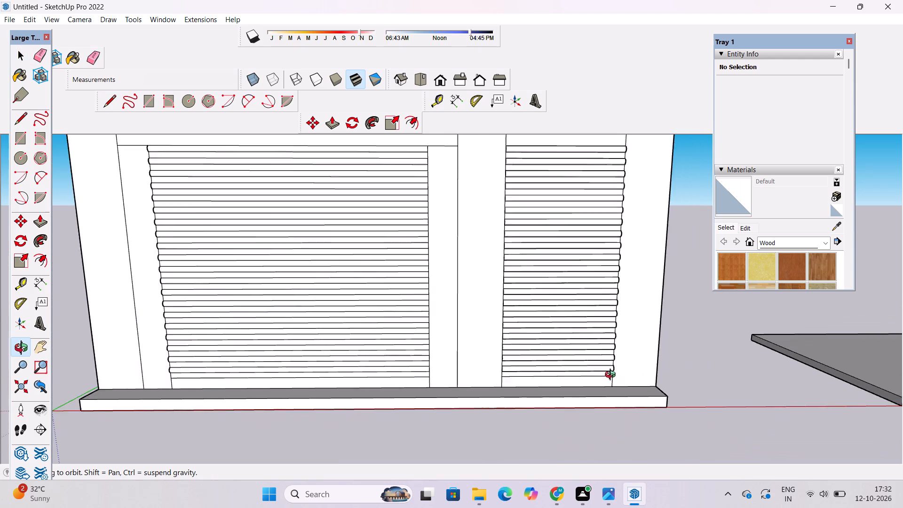
scroll(612, 376, down, 4)
shift+drag(618, 364, 605, 388)
scroll(610, 385, up, 3)
shift+drag(610, 385, 601, 389)
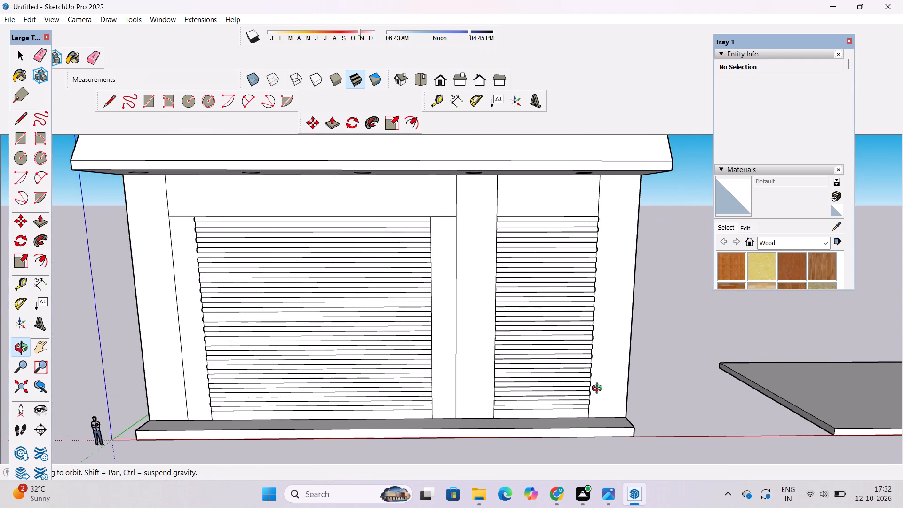
scroll(597, 389, up, 7)
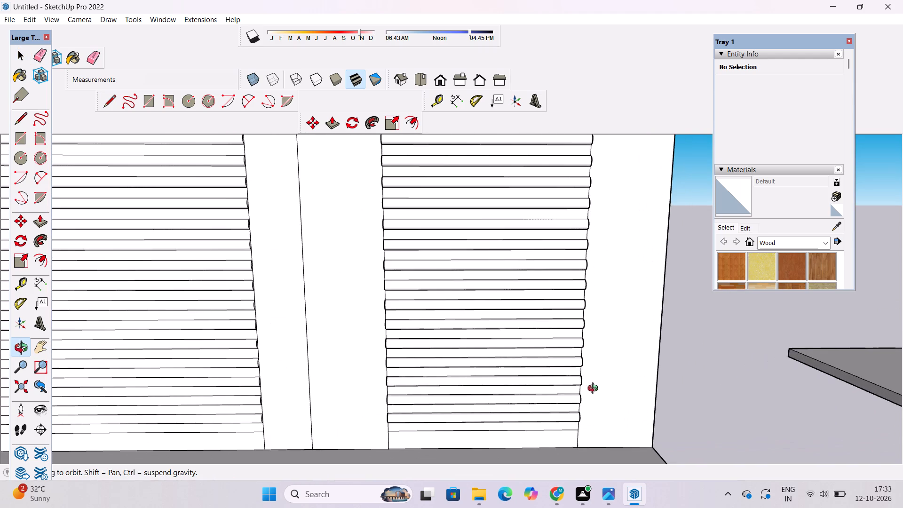
scroll(594, 387, down, 2)
drag(333, 351, 409, 392)
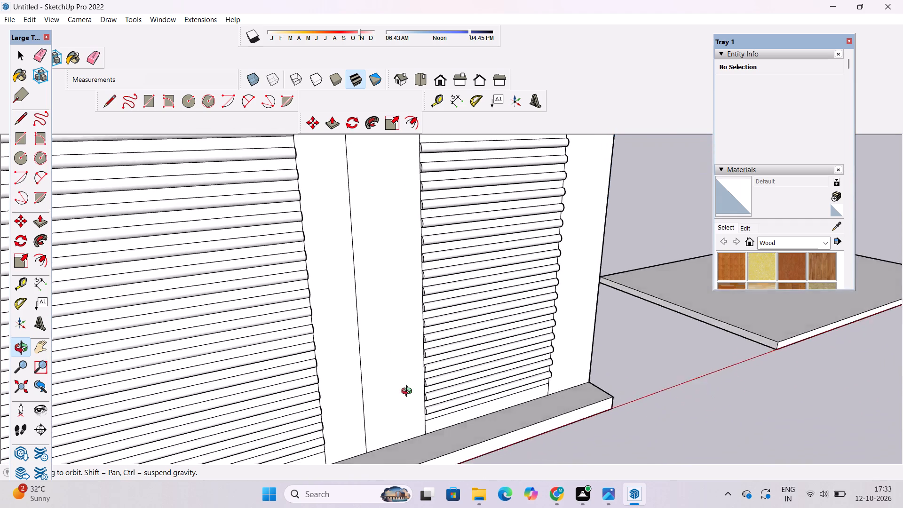
drag(409, 392, 334, 380)
drag(437, 315, 414, 370)
drag(642, 373, 557, 390)
shift+drag(552, 392, 482, 361)
shift+drag(484, 346, 502, 397)
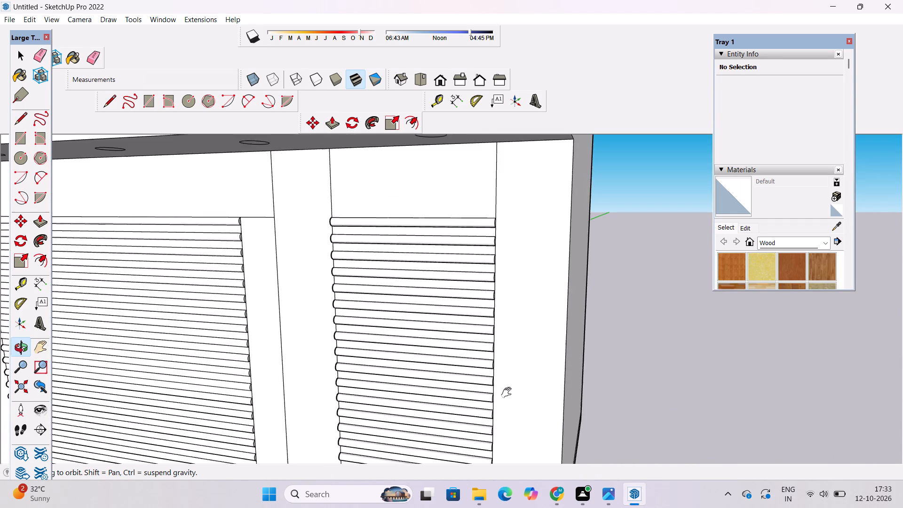
scroll(508, 389, down, 5)
shift+drag(439, 400, 468, 366)
shift+drag(421, 387, 445, 360)
drag(434, 368, 445, 431)
drag(447, 429, 495, 378)
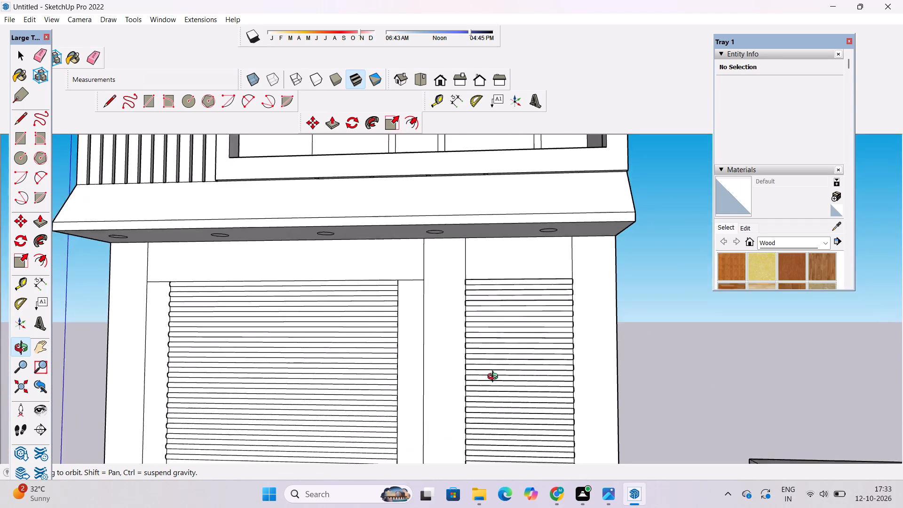
drag(495, 378, 497, 374)
shift+drag(482, 372, 491, 349)
Erase the two vertical edges that run from the narrow shutter's top corners up to the canopy.
key(e)
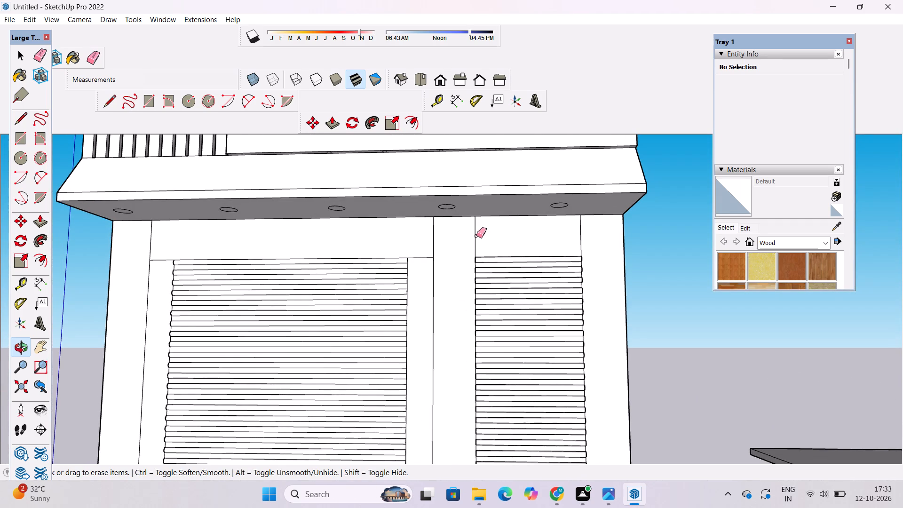
click(475, 230)
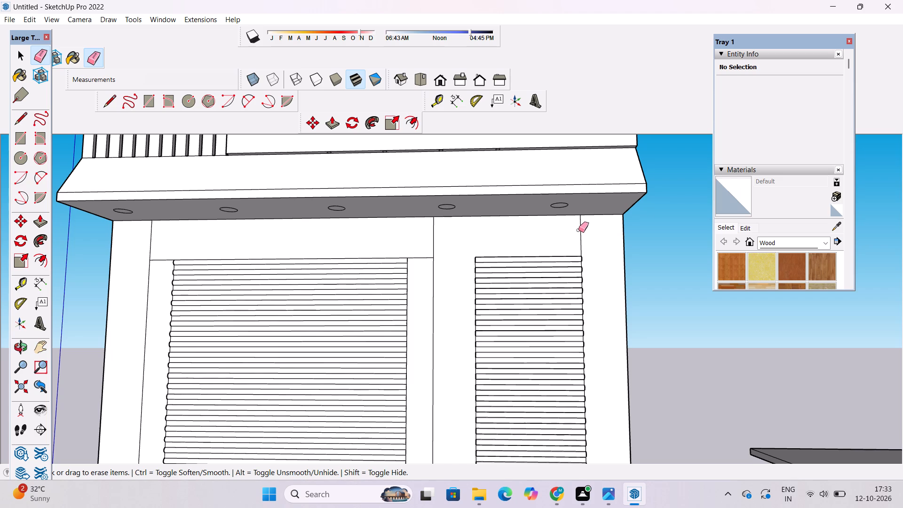
drag(579, 227, 581, 236)
Examine the ground-floor front around the narrow shutter and the facade's outer corner beside it.
scroll(509, 242, down, 4)
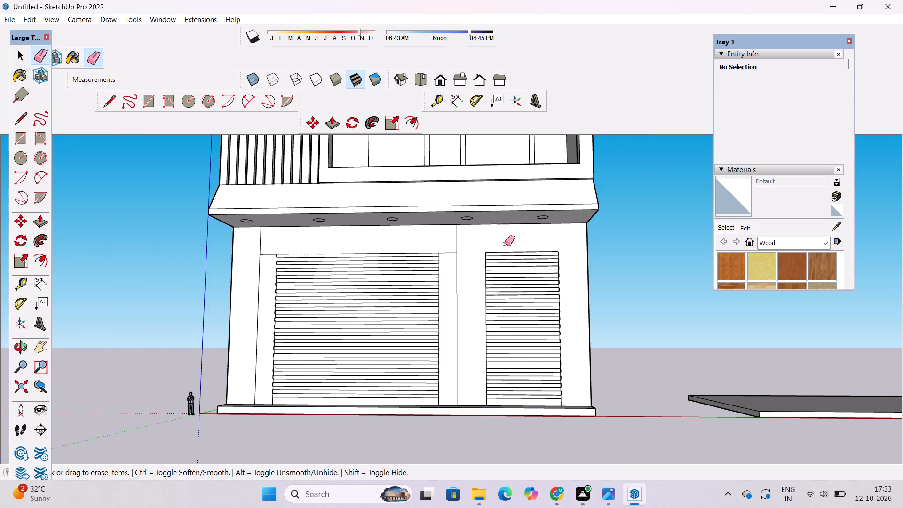
scroll(505, 245, down, 4)
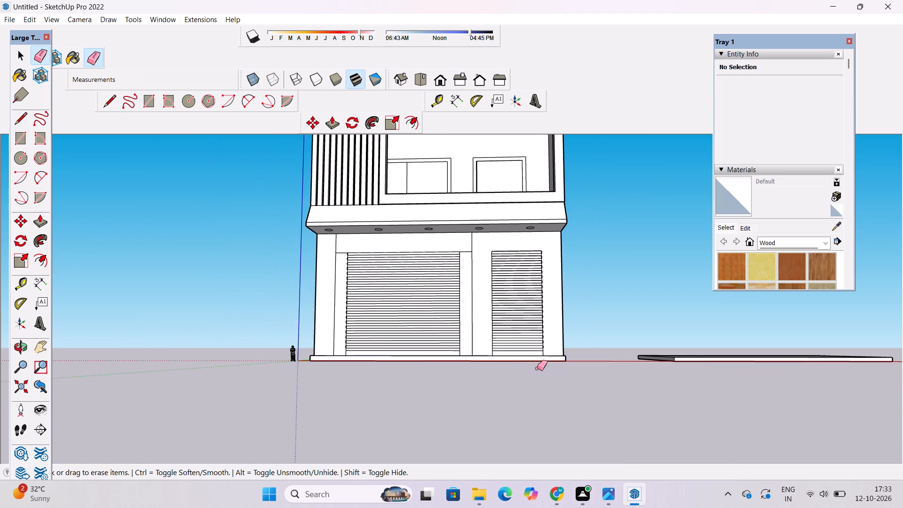
scroll(537, 369, up, 3)
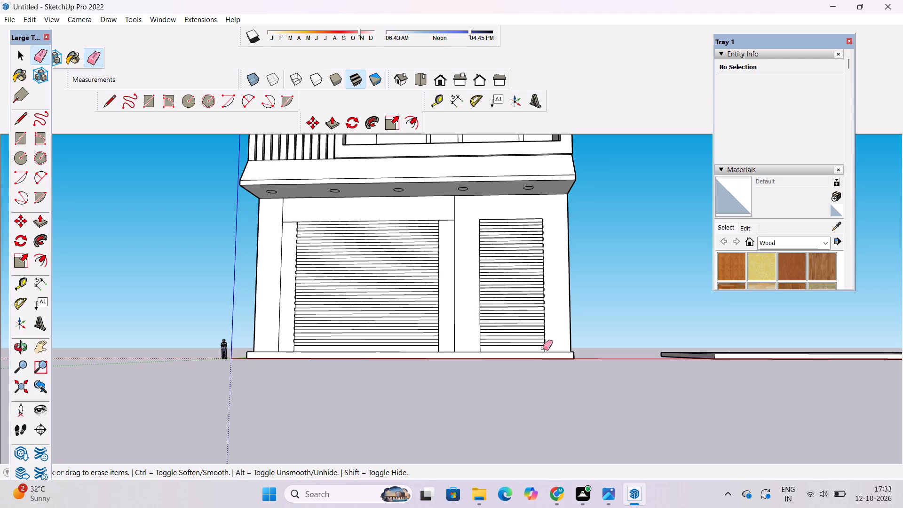
key(o)
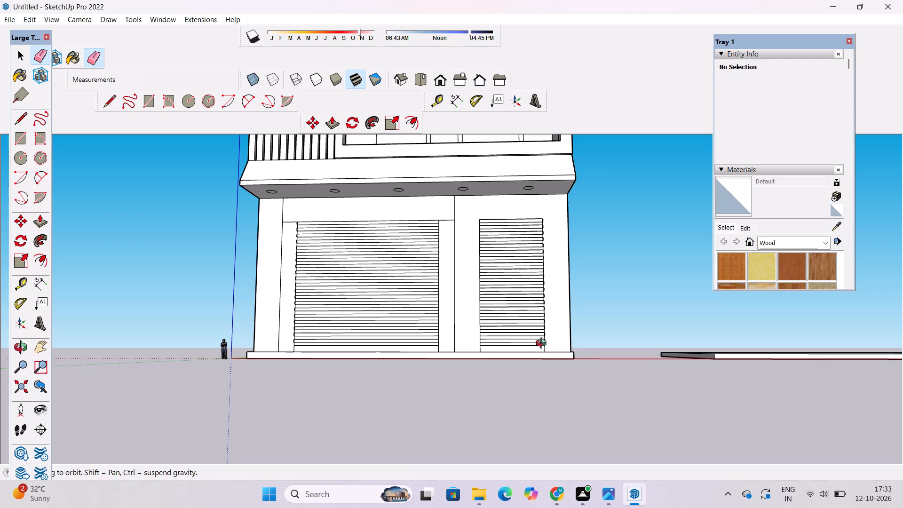
drag(543, 351, 538, 361)
shift+click(535, 348)
drag(535, 348, 534, 357)
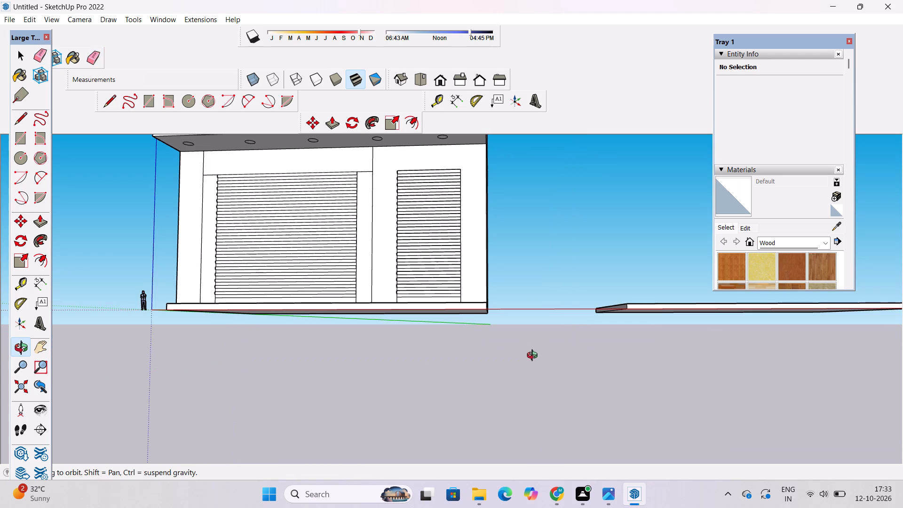
drag(534, 357, 533, 363)
scroll(532, 353, up, 5)
shift+drag(535, 351, 554, 442)
scroll(490, 357, down, 4)
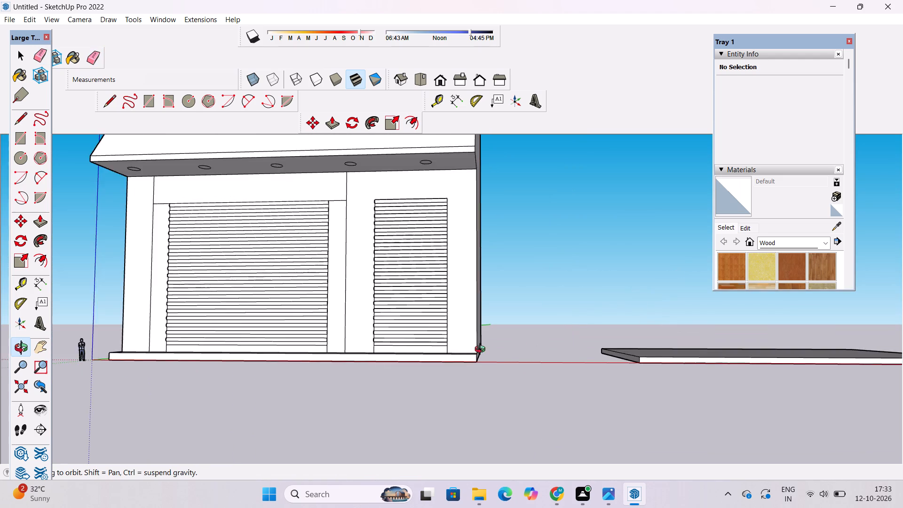
shift+drag(472, 338, 490, 452)
scroll(487, 428, up, 3)
shift+drag(485, 429, 484, 414)
click(484, 412)
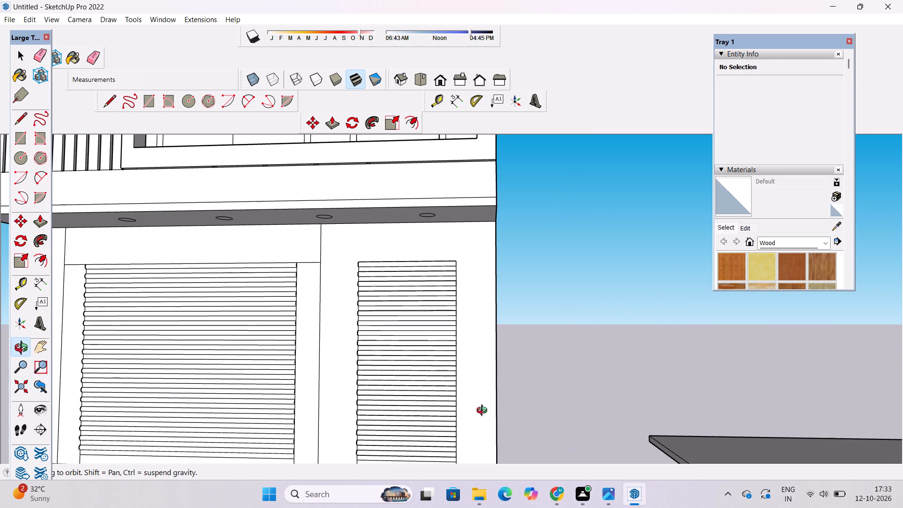
Place a vertical guide 6.5' in from the facade's outer corner edge, beside the narrow shutter.
key(t)
scroll(493, 400, up, 3)
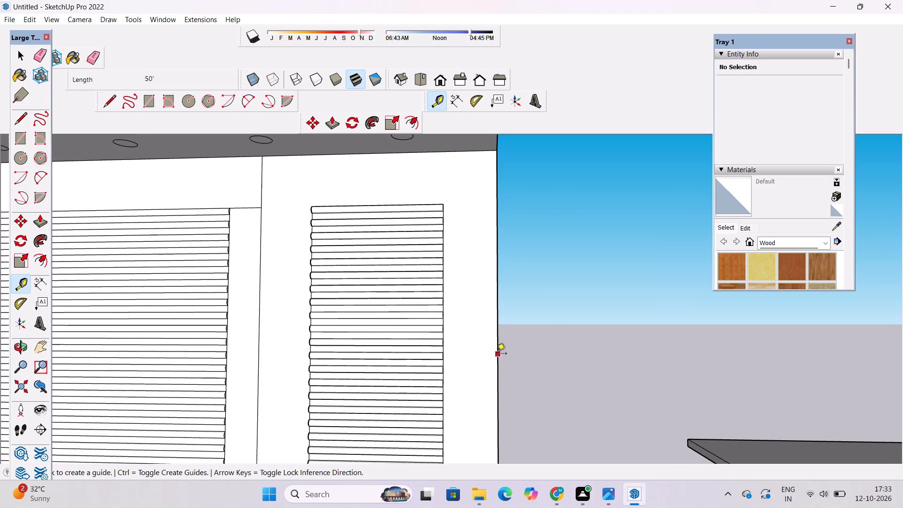
click(498, 321)
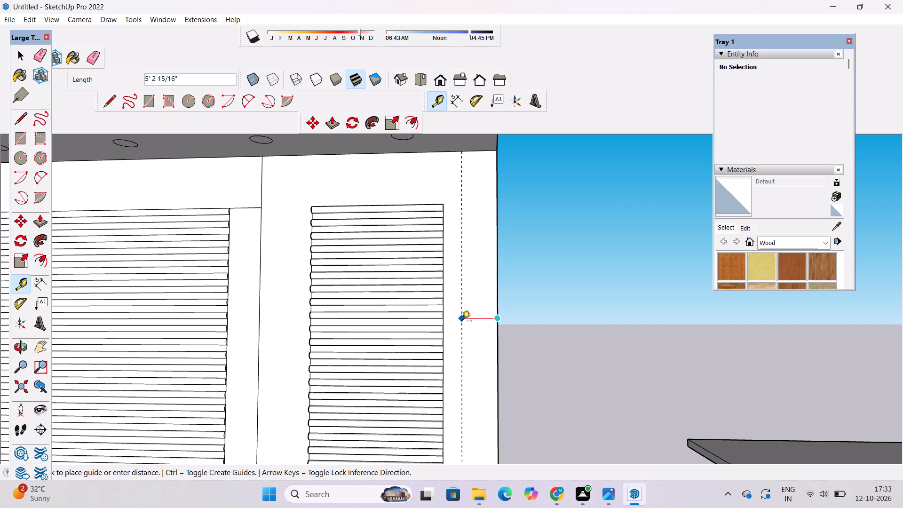
scroll(444, 324, up, 3)
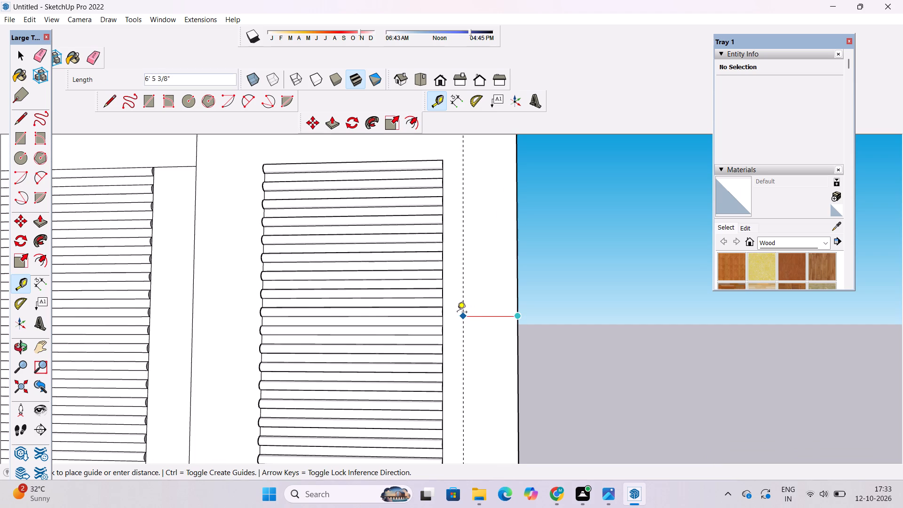
text(6.)
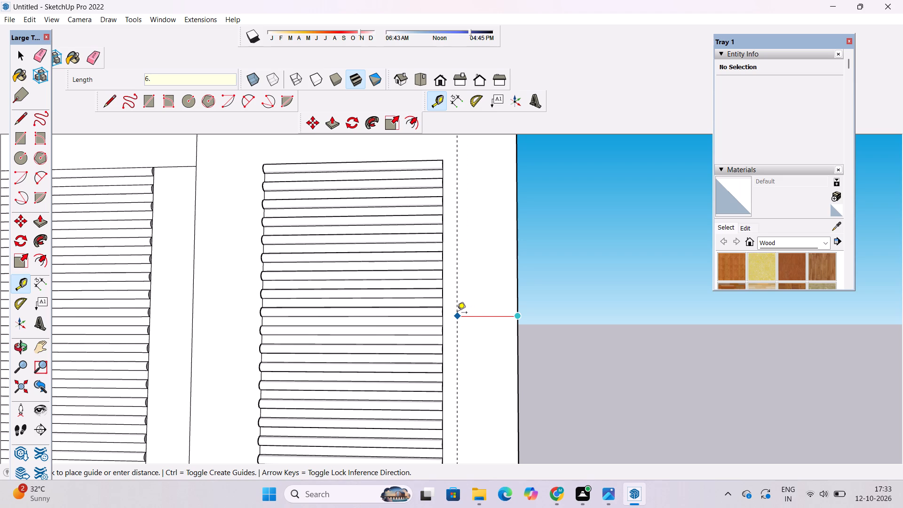
text(5')
key(Return)
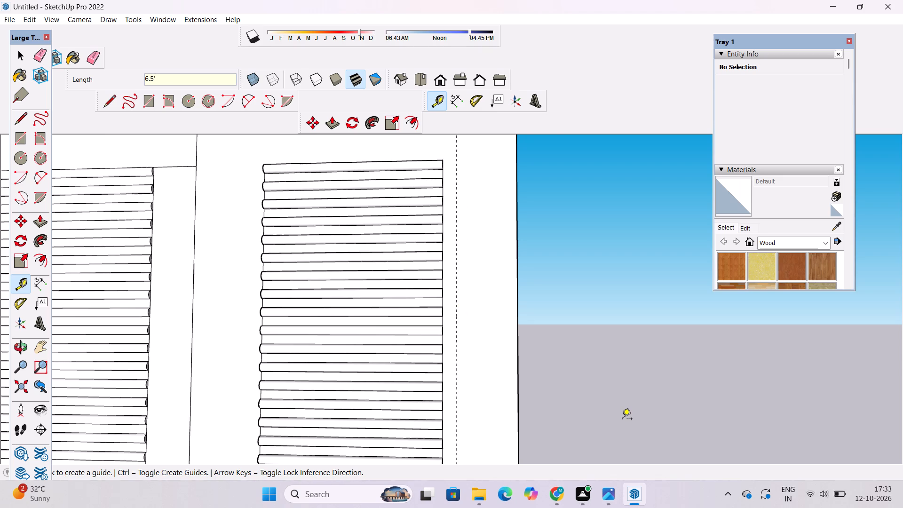
Place a vertical guide 6.5' from the wall line between the two shutters, towards the narrow shutter.
scroll(622, 420, down, 4)
scroll(343, 358, up, 4)
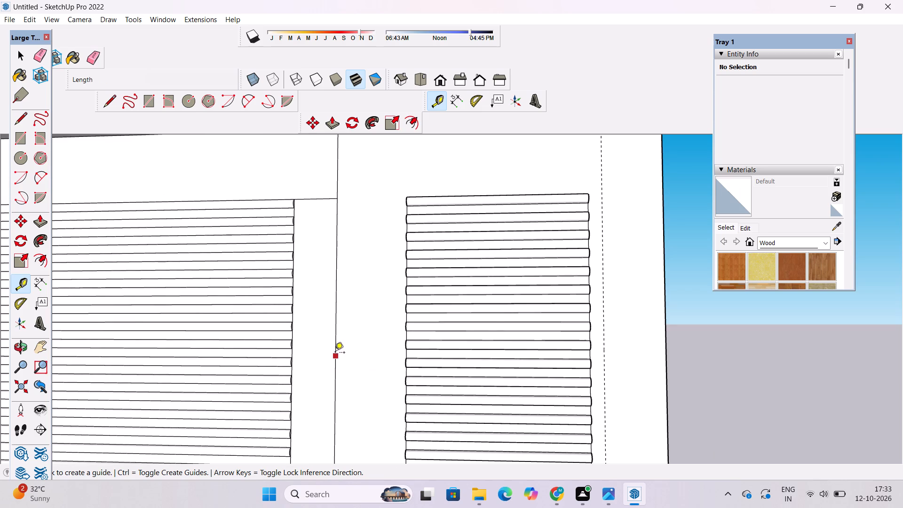
click(337, 331)
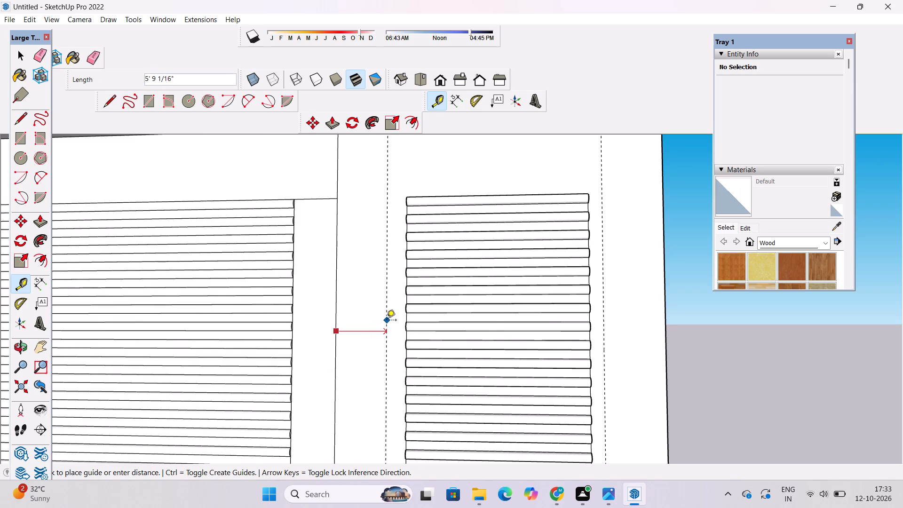
text(6.5')
key(Return)
key(space)
Draw a 50' vertical line along the guide on the narrow shutter's inner side, from the plinth up to the canopy.
key(o)
scroll(381, 328, down, 5)
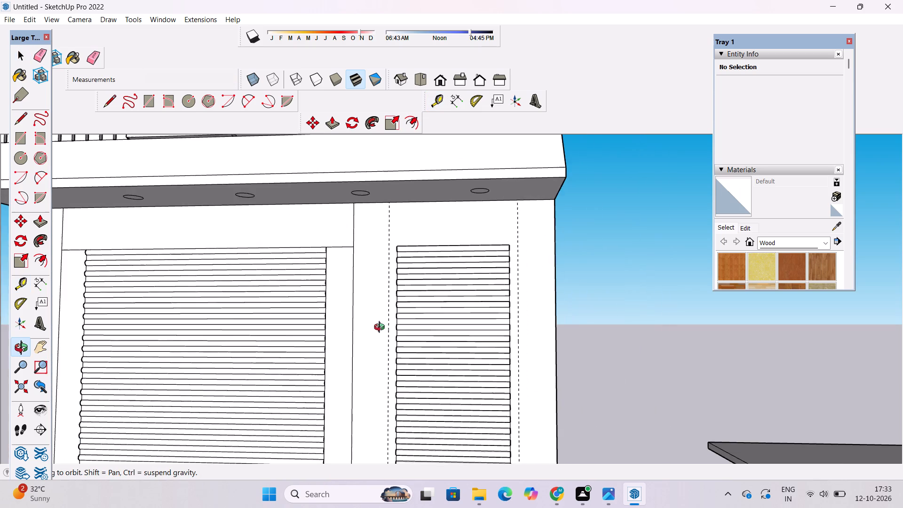
drag(383, 332, 387, 364)
scroll(387, 366, up, 1)
shift+drag(374, 383, 387, 312)
drag(392, 315, 449, 294)
drag(447, 324, 444, 337)
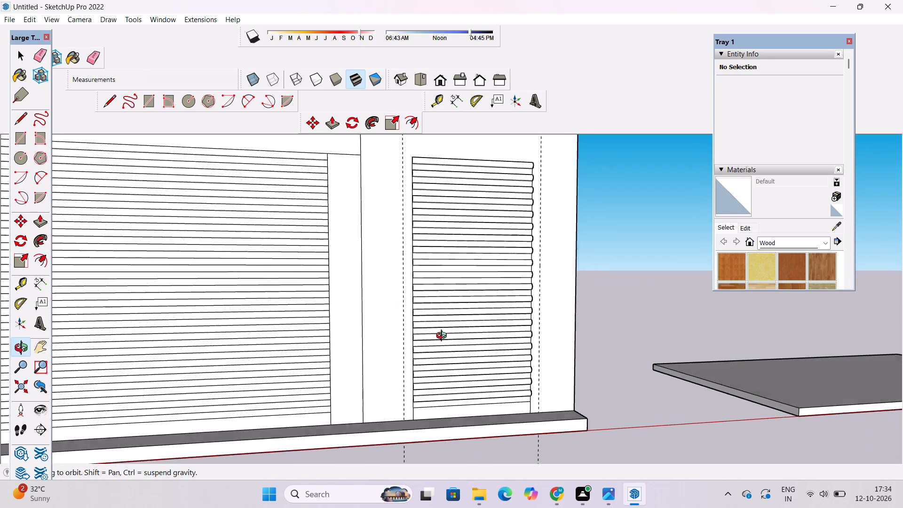
drag(444, 337, 400, 333)
shift+drag(428, 284, 418, 324)
drag(433, 330, 427, 308)
drag(440, 339, 430, 282)
drag(432, 282, 432, 296)
scroll(426, 291, down, 5)
shift+drag(425, 292, 436, 328)
shift+drag(423, 329, 423, 309)
key(l)
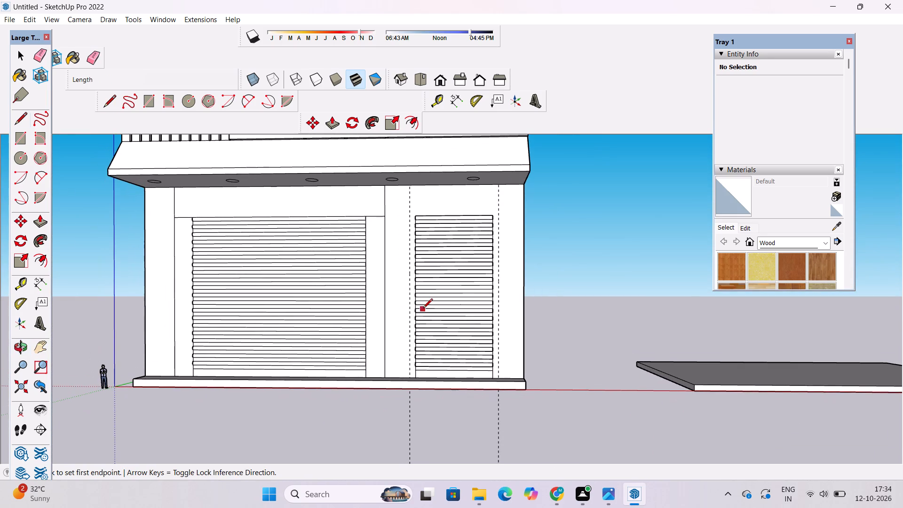
scroll(404, 381, up, 10)
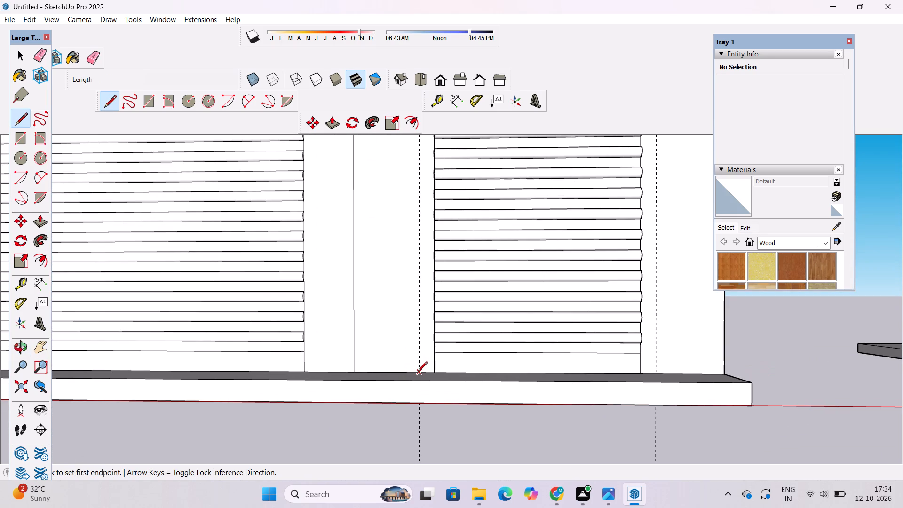
click(418, 372)
scroll(418, 382, down, 8)
scroll(413, 307, down, 4)
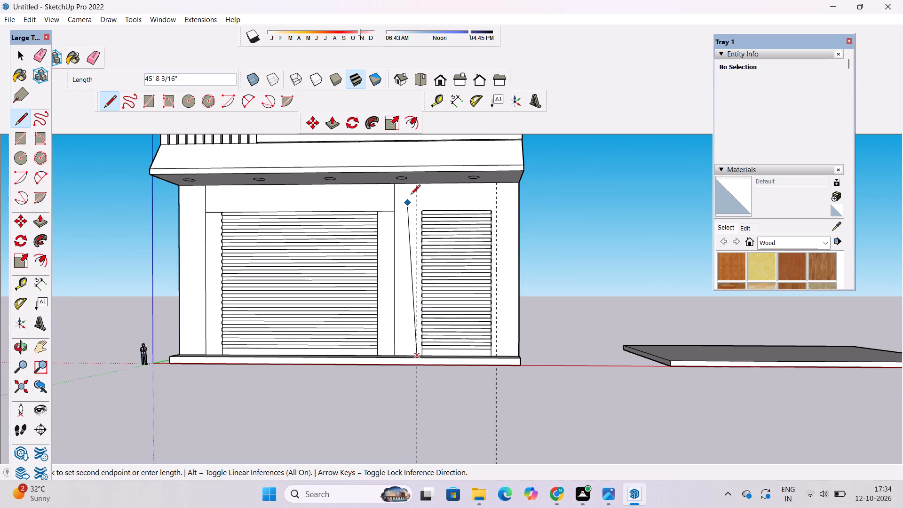
scroll(412, 191, up, 10)
click(424, 171)
Draw a 50' vertical line along the guide on the narrow shutter's outer side, from the plinth up to the canopy.
scroll(312, 222, down, 2)
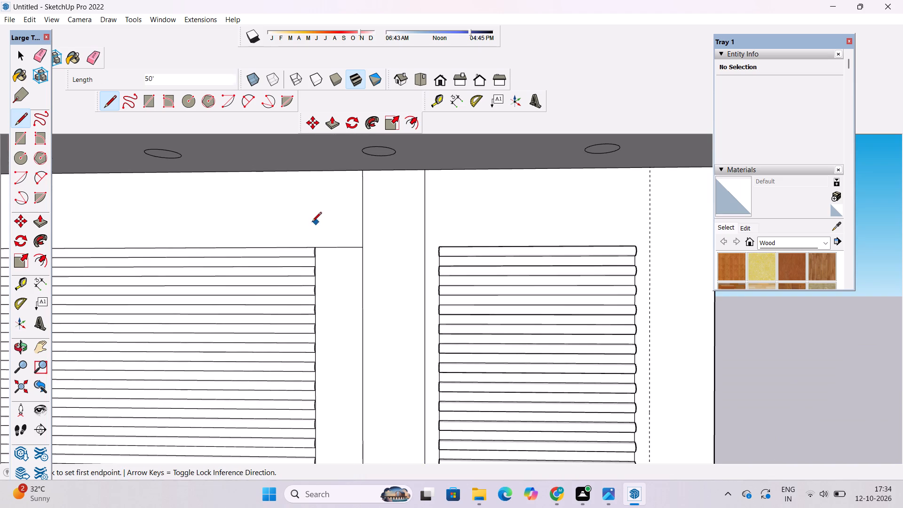
scroll(312, 222, down, 9)
scroll(466, 353, up, 5)
scroll(412, 403, up, 9)
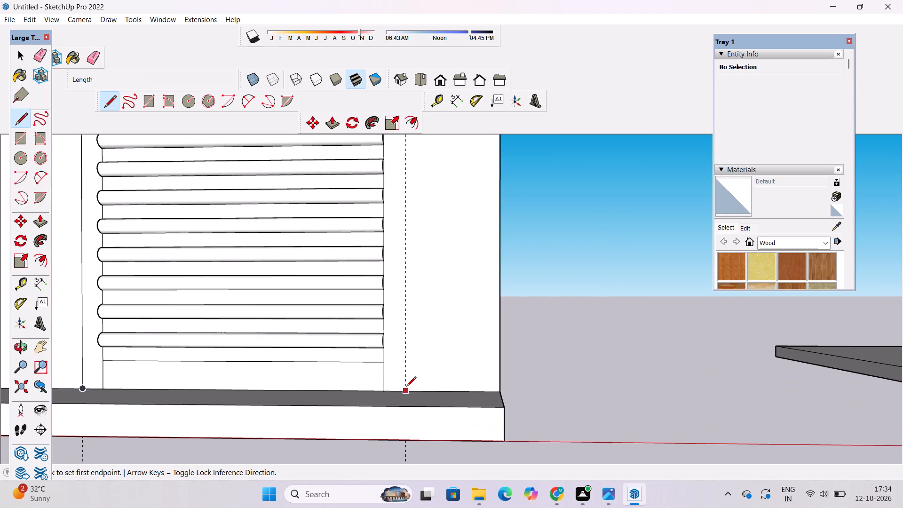
click(404, 391)
scroll(409, 409, down, 15)
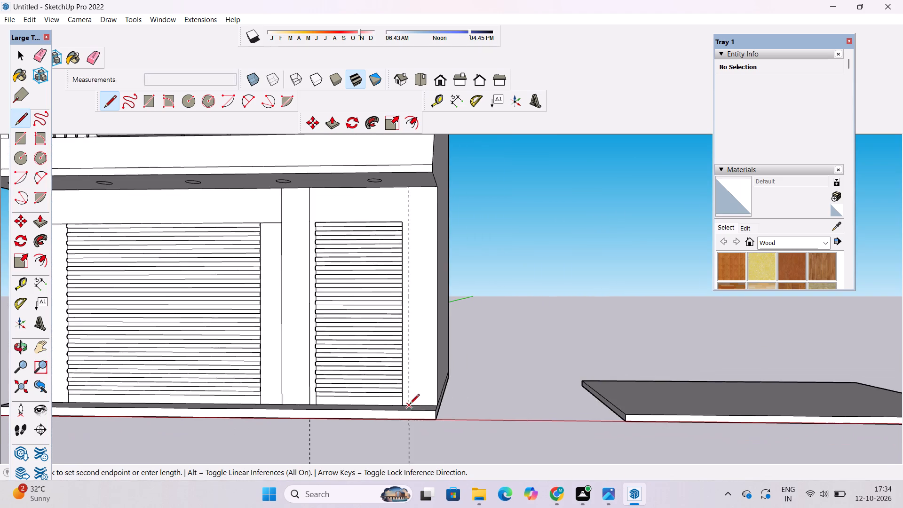
scroll(410, 405, down, 2)
scroll(400, 237, up, 14)
click(424, 225)
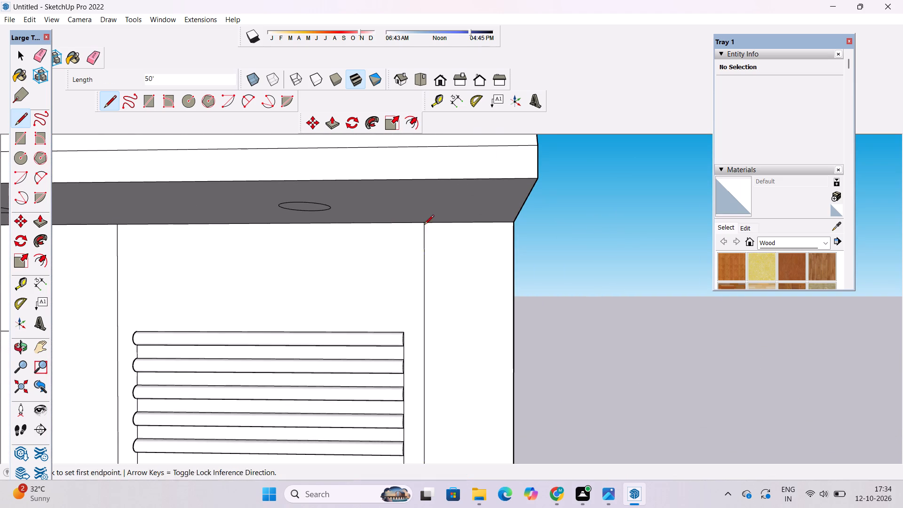
key(space)
Place a horizontal guide 8' below the wall's top edge under the canopy, level with the wide shutter's header line.
text(o)
scroll(424, 225, down, 7)
shift+drag(414, 308, 418, 294)
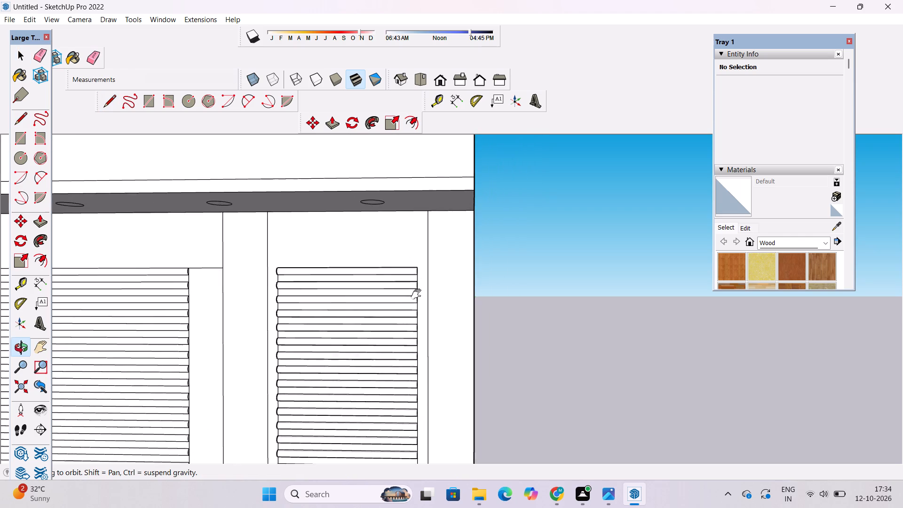
scroll(418, 294, down, 5)
drag(414, 306, 411, 331)
shift+drag(385, 320, 382, 337)
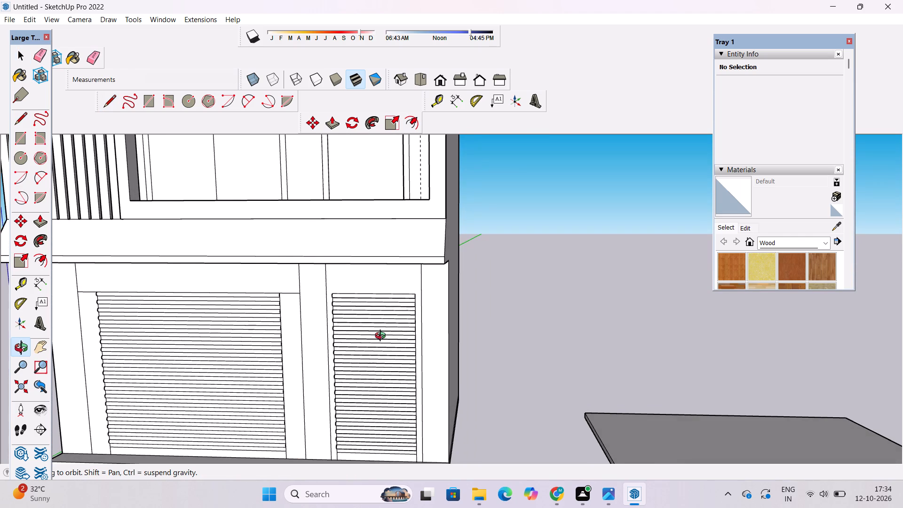
drag(379, 328, 395, 352)
scroll(344, 341, up, 5)
shift+drag(343, 341, 361, 341)
drag(365, 340, 401, 333)
shift+drag(401, 334, 404, 347)
drag(403, 349, 372, 341)
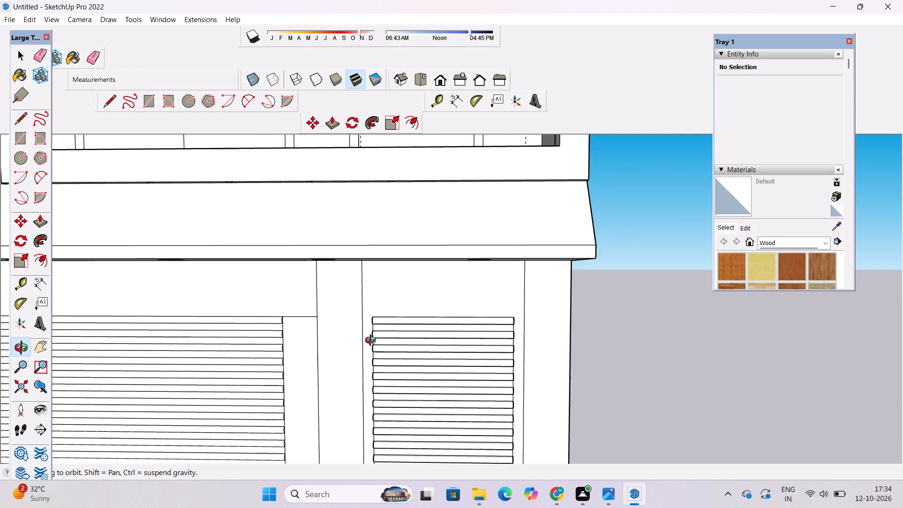
drag(372, 341, 372, 341)
click(394, 338)
drag(392, 340, 387, 330)
key(t)
scroll(396, 301, up, 1)
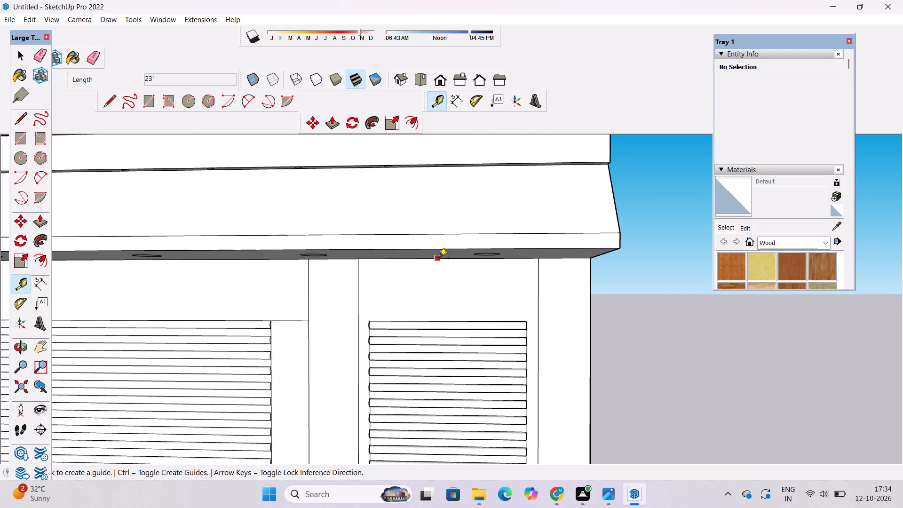
click(448, 261)
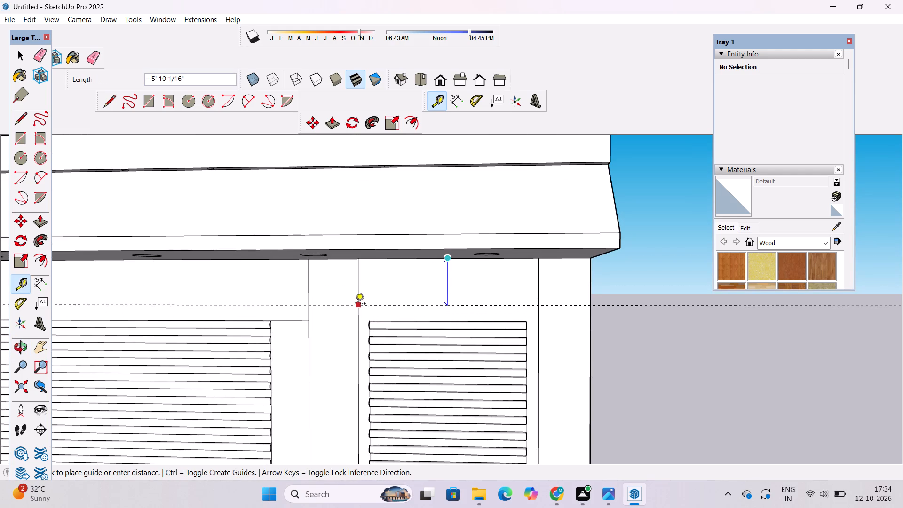
scroll(307, 325, up, 8)
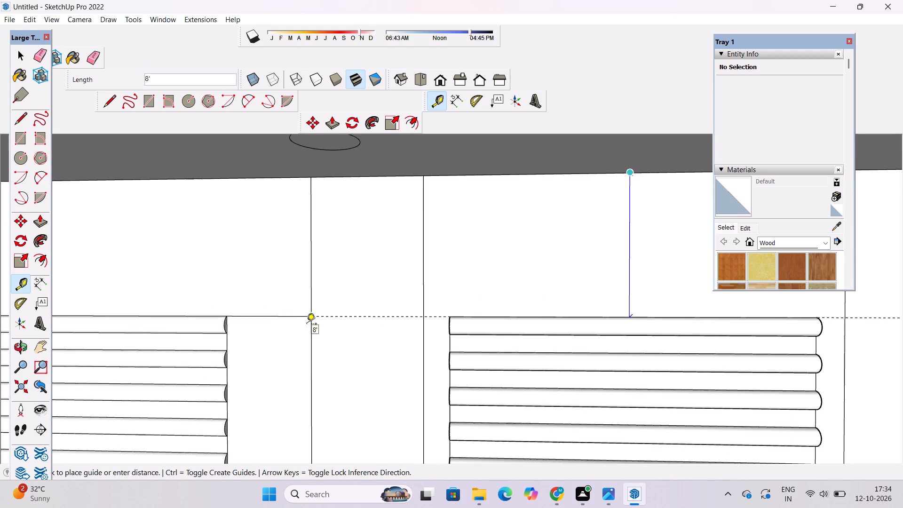
scroll(307, 325, up, 2)
click(311, 314)
key(space)
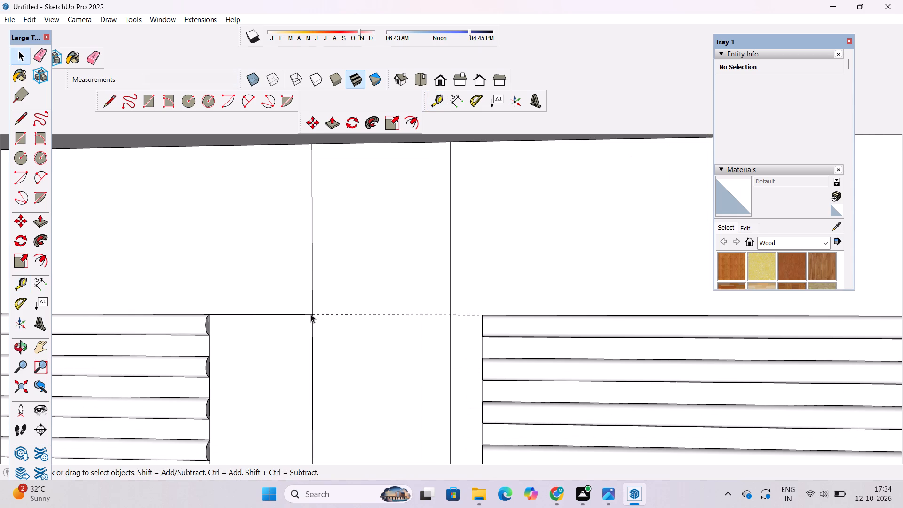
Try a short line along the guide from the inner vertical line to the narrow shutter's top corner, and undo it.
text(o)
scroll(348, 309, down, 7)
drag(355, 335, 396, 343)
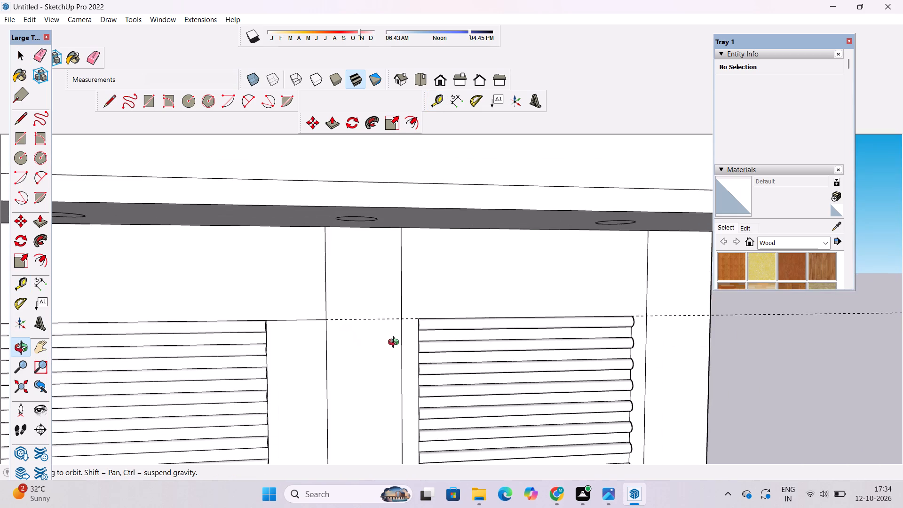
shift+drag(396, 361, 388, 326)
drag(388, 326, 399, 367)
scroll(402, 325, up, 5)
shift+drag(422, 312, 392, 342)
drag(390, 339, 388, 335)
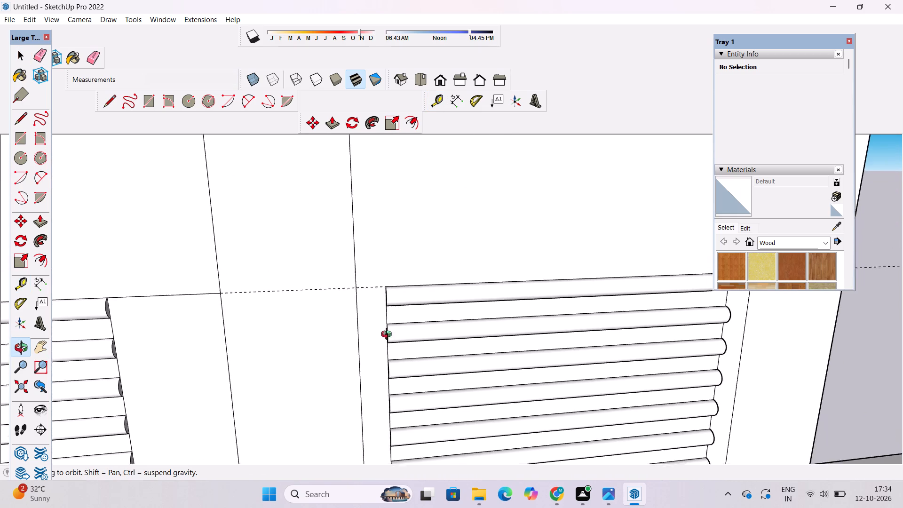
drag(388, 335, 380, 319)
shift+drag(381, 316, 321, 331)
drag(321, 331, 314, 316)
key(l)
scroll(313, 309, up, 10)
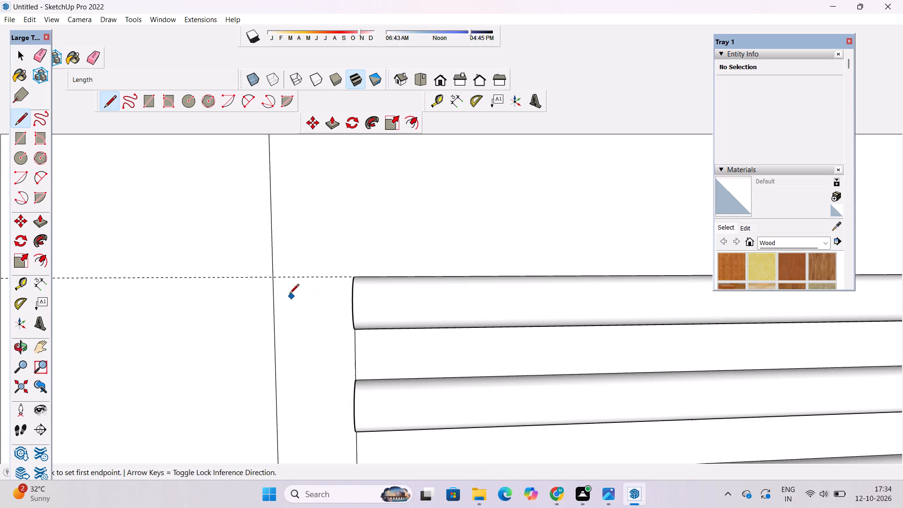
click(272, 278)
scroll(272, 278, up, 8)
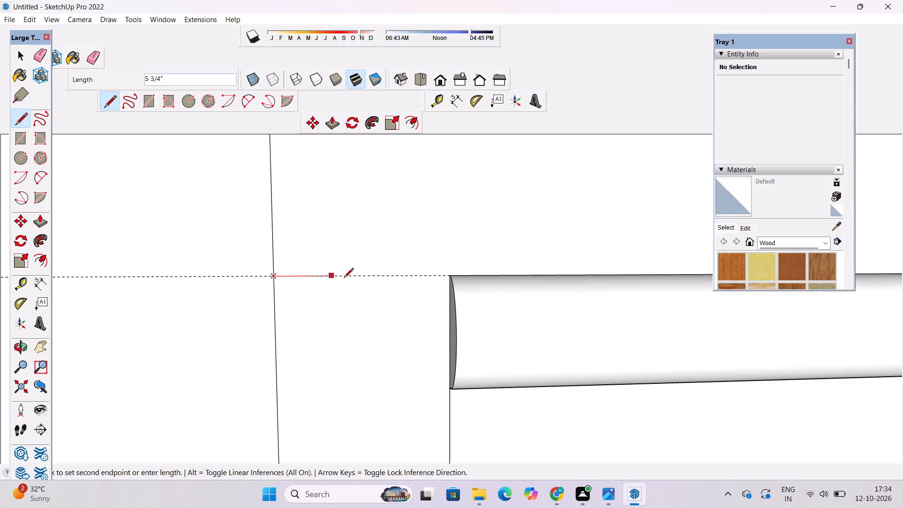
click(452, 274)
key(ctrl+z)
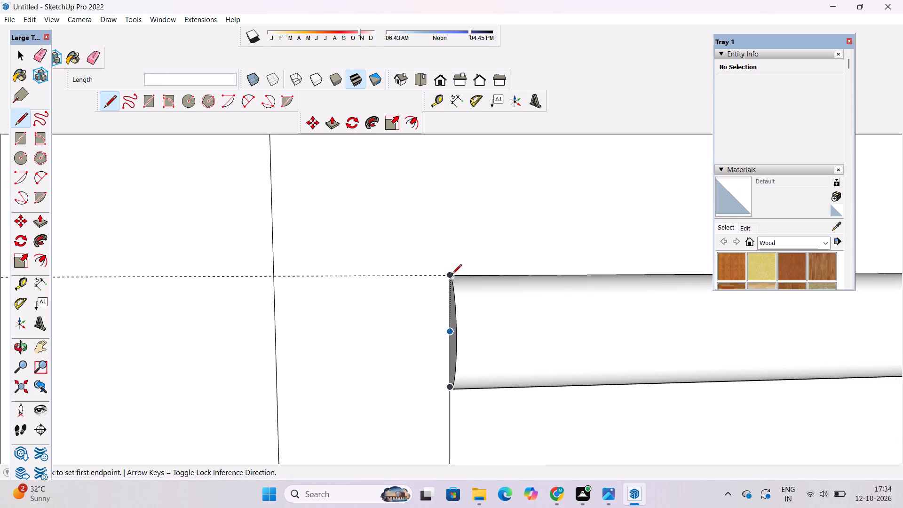
Draw a horizontal line about 1' 6" long along the guide from the inner vertical line to the narrow shutter's top corner.
key(l)
scroll(300, 274, up, 9)
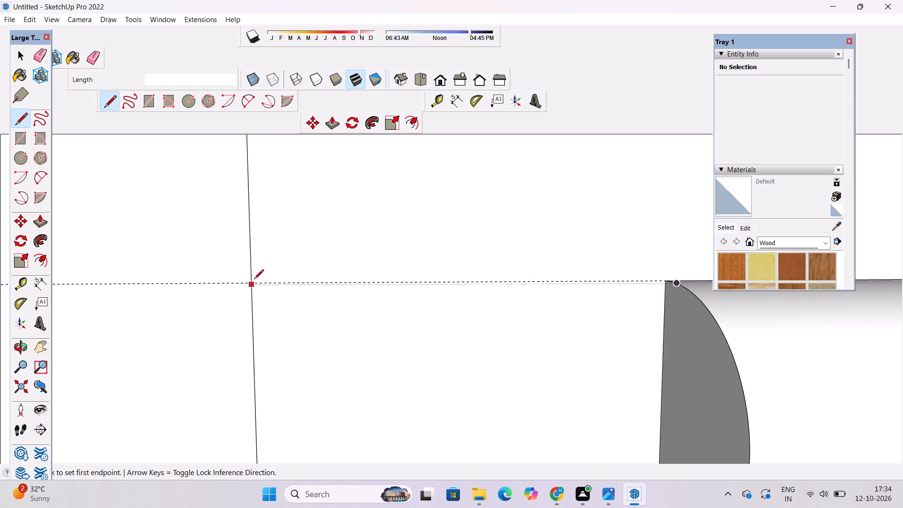
click(251, 285)
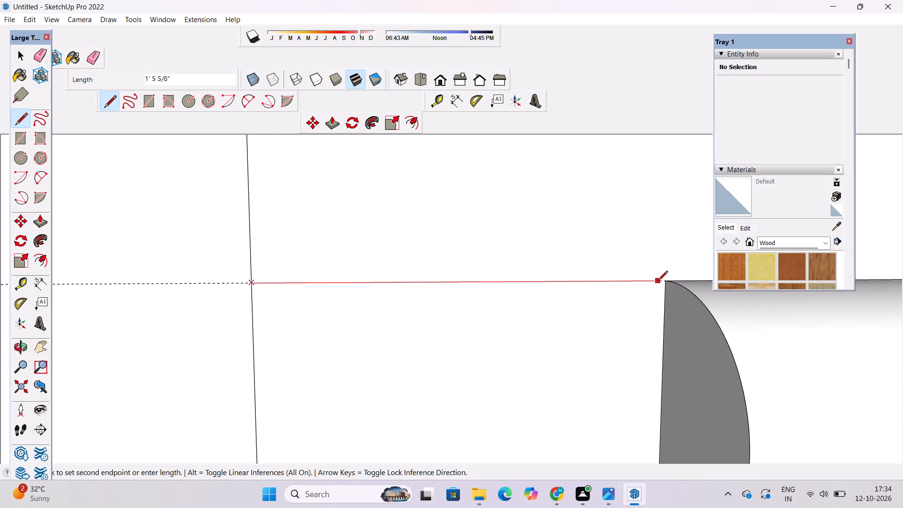
click(661, 281)
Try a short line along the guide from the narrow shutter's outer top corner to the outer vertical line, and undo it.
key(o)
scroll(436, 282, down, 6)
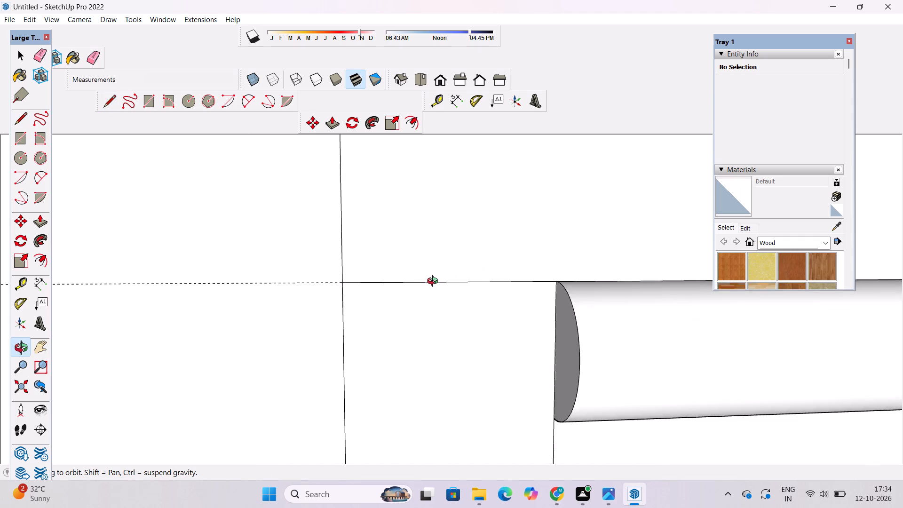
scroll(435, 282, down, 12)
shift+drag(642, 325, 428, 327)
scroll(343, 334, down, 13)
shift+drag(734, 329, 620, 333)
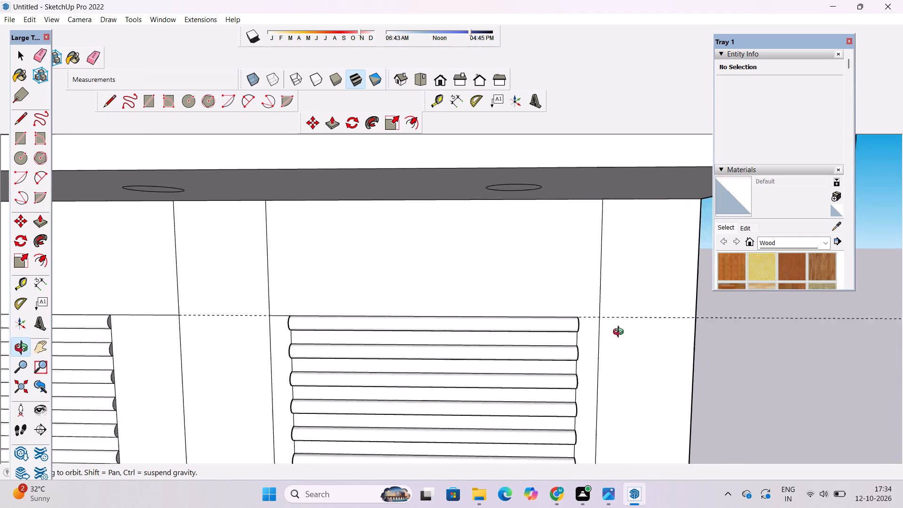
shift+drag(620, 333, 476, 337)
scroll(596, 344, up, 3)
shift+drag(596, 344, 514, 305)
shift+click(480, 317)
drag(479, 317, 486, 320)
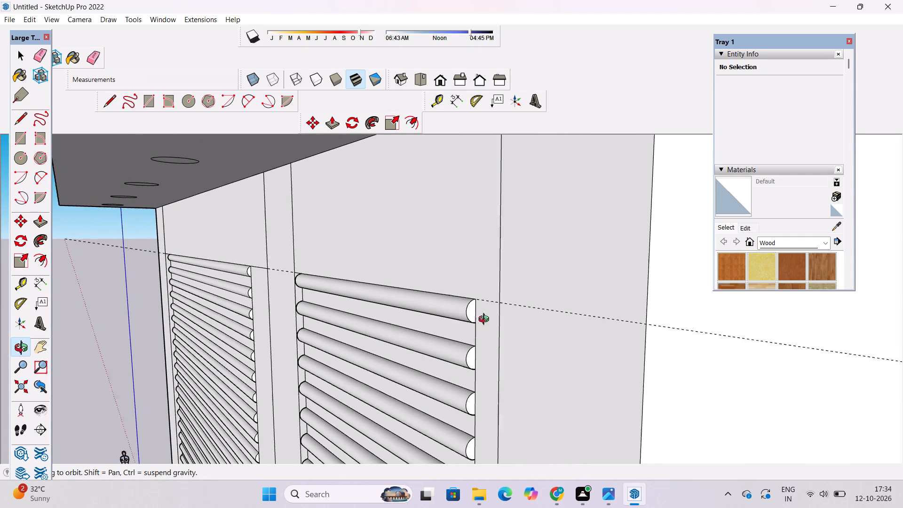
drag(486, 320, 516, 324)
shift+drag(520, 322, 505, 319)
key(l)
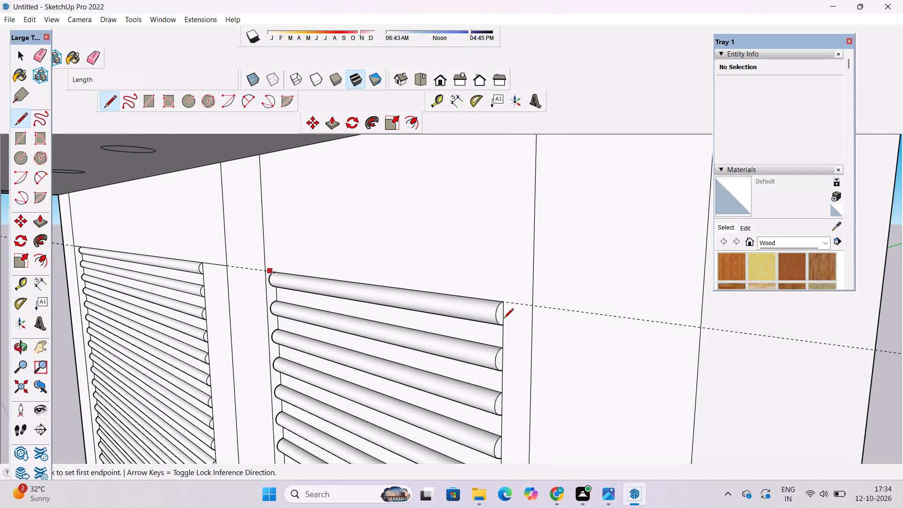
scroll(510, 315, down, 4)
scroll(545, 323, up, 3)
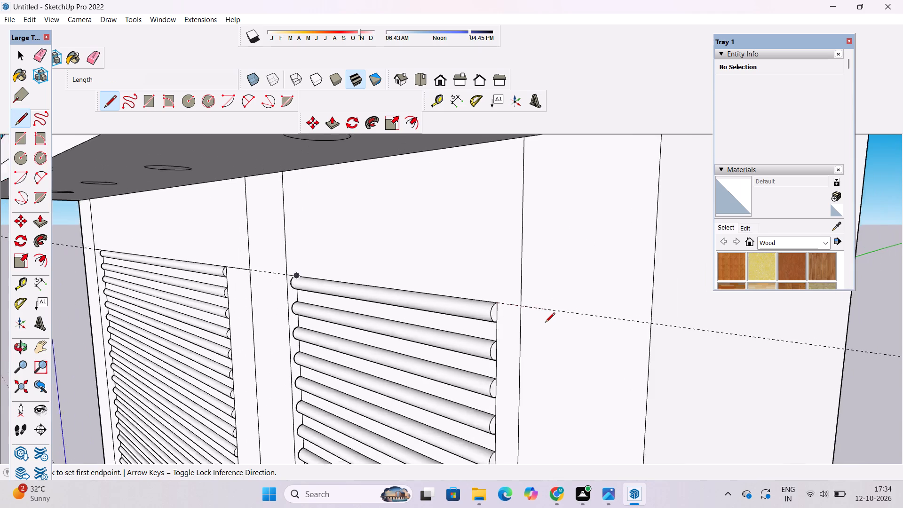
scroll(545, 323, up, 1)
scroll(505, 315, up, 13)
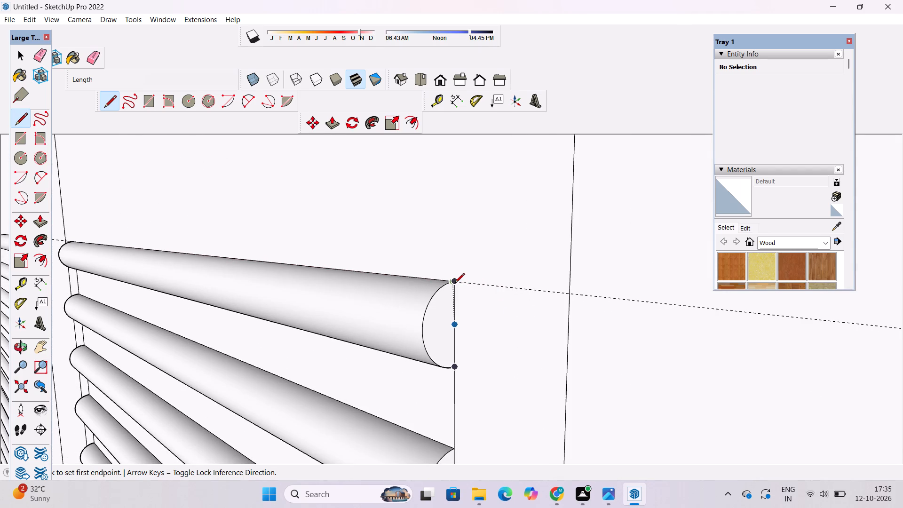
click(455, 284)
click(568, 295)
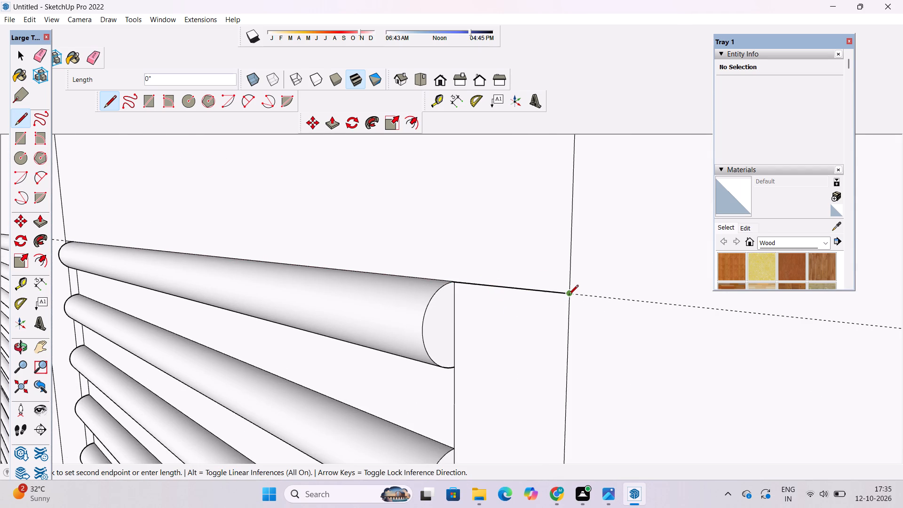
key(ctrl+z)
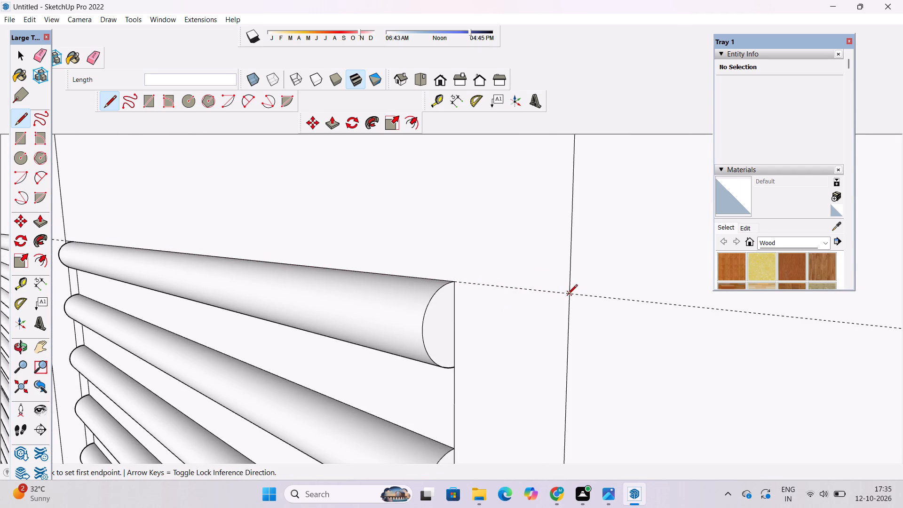
Draw a horizontal 1' 6" line along the guide from the outer vertical line to the narrow shutter's outer top corner.
click(568, 295)
scroll(459, 283, up, 12)
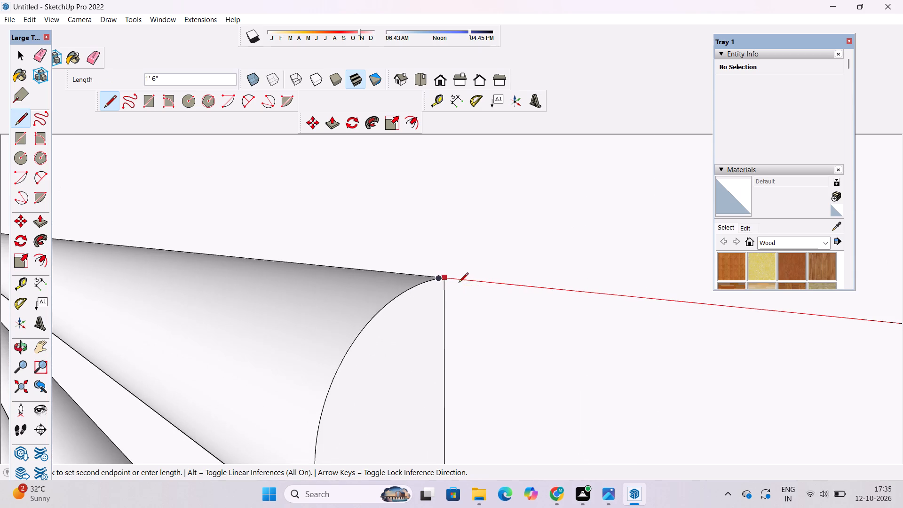
scroll(459, 283, up, 2)
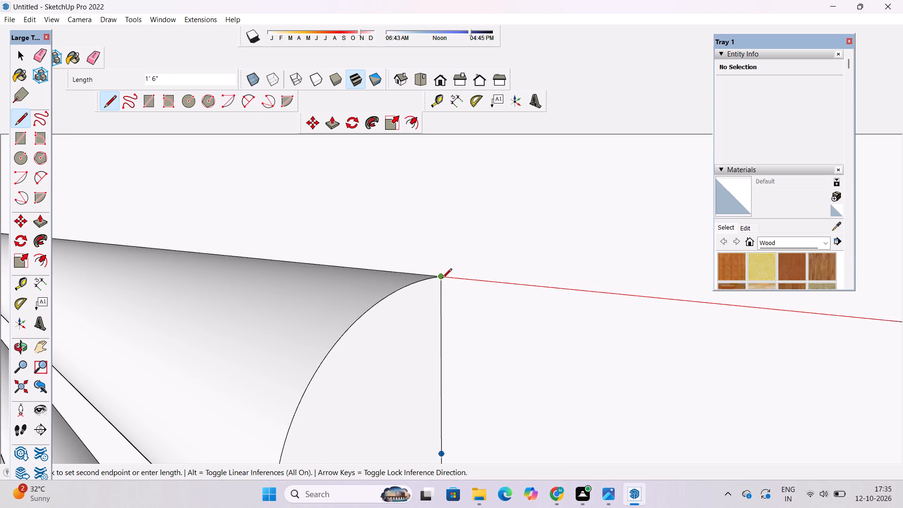
click(442, 279)
key(space)
Erase the horizontal construction guide that runs along the tops of the two shutters.
text(o)
scroll(448, 269, down, 15)
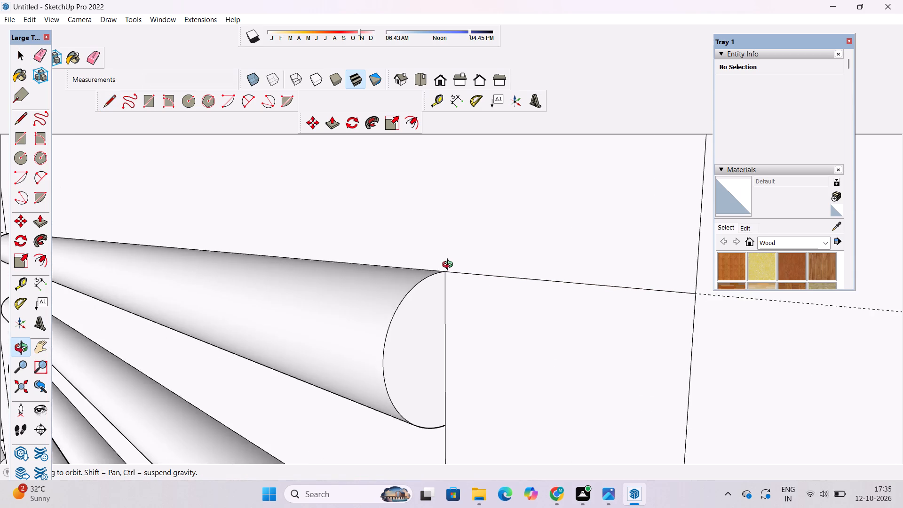
scroll(450, 266, down, 3)
drag(479, 339, 571, 295)
scroll(576, 292, down, 7)
shift+drag(540, 335, 563, 291)
drag(563, 291, 564, 304)
key(e)
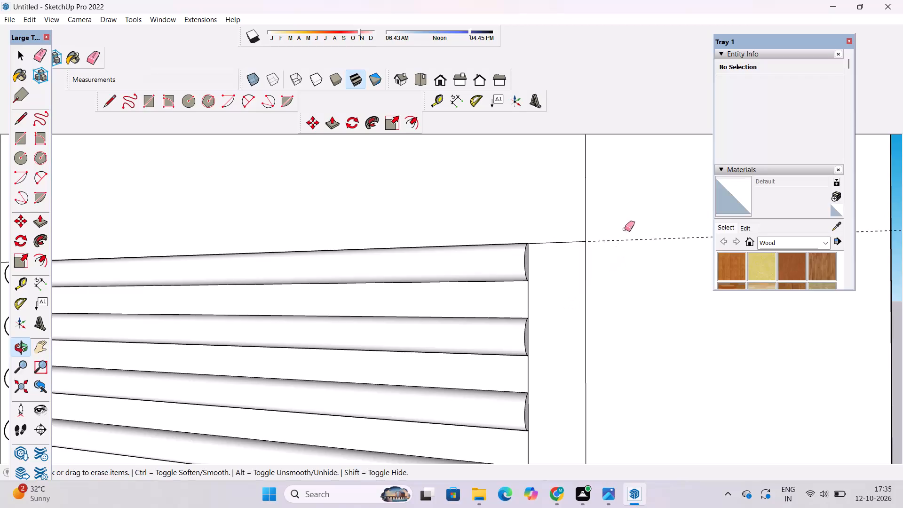
drag(625, 229, 628, 241)
Inspect the ground-floor shutter surrounds and the storeys above for leftover construction guides.
click(442, 78)
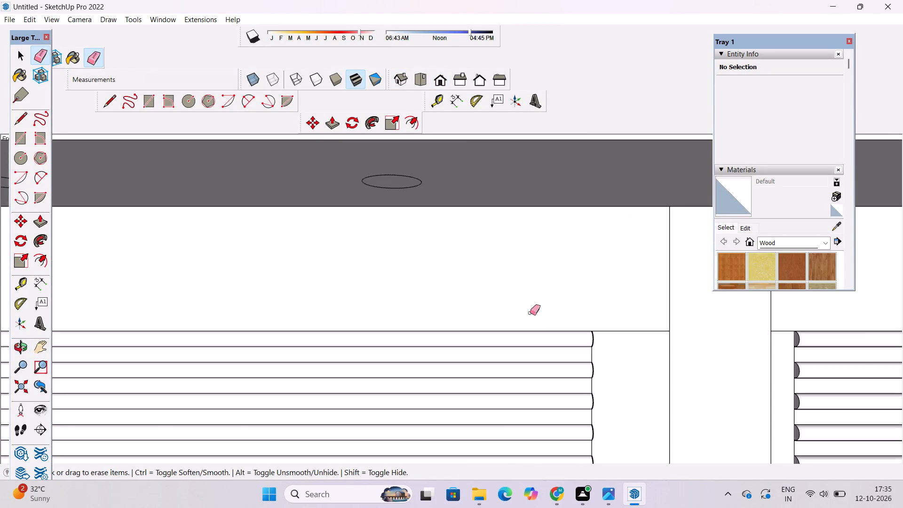
scroll(533, 330, down, 12)
key(o)
scroll(482, 342, down, 6)
drag(472, 343, 545, 365)
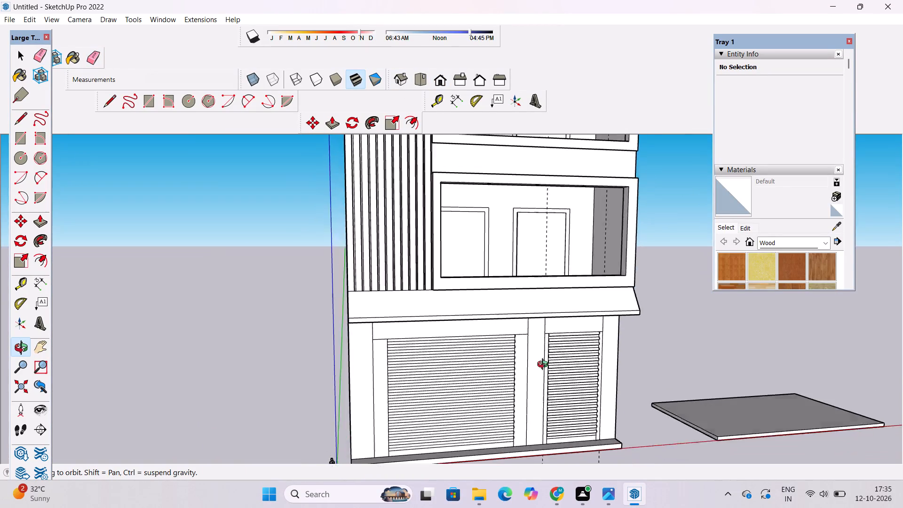
drag(545, 365, 591, 371)
shift+drag(523, 351, 529, 390)
drag(530, 395, 490, 386)
shift+drag(489, 388, 487, 372)
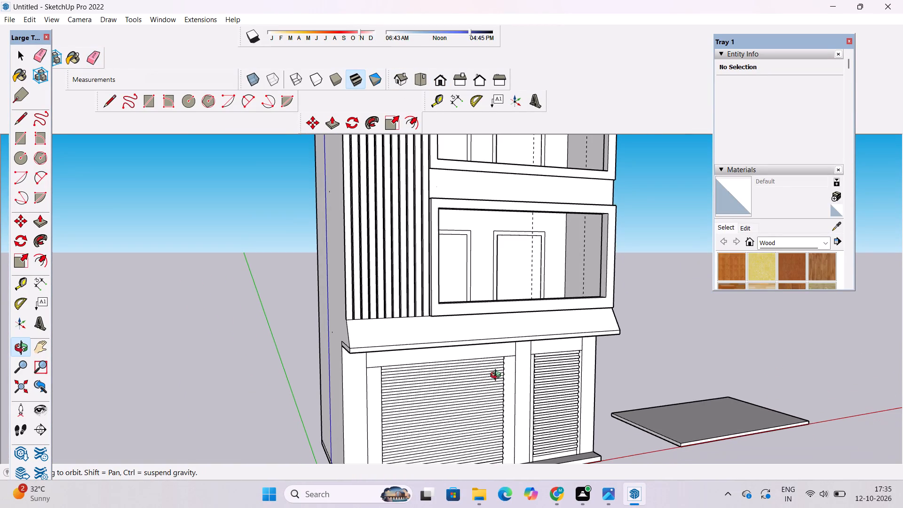
drag(503, 378, 465, 375)
scroll(464, 374, down, 2)
shift+drag(504, 374, 449, 382)
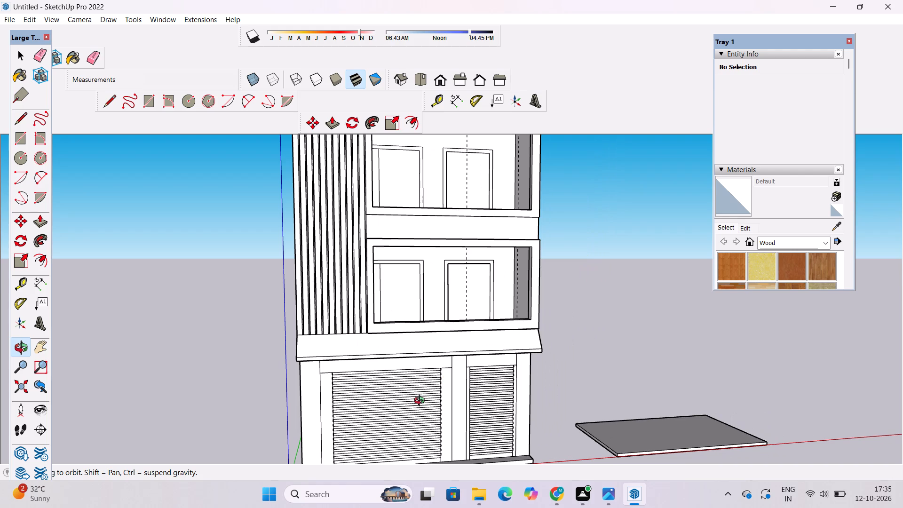
shift+drag(435, 388, 435, 441)
drag(427, 442, 429, 378)
drag(448, 369, 437, 389)
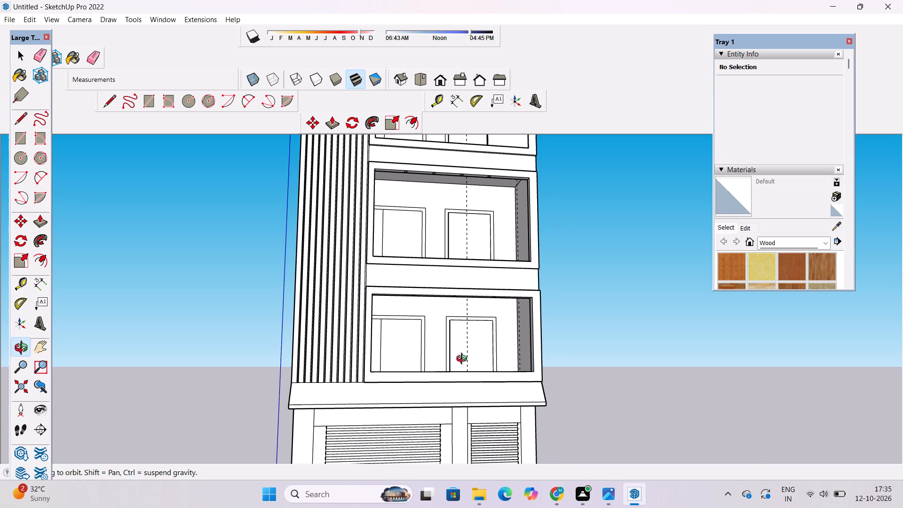
drag(464, 360, 454, 444)
shift+drag(474, 298, 451, 341)
shift+drag(417, 404, 417, 349)
drag(441, 379, 446, 324)
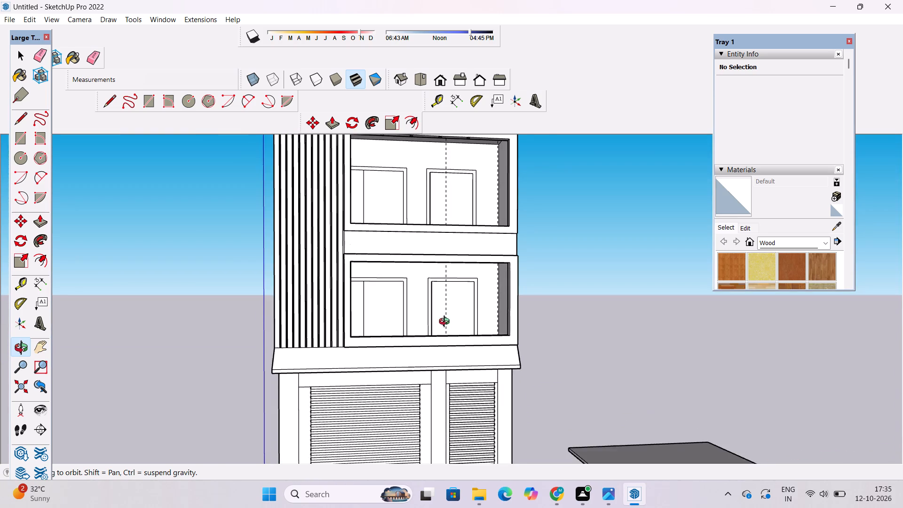
Erase the two vertical construction guides crossing the first-floor balcony, one over its side wall and one over the door.
scroll(449, 347, up, 7)
shift+click(449, 347)
scroll(449, 351, up, 8)
key(e)
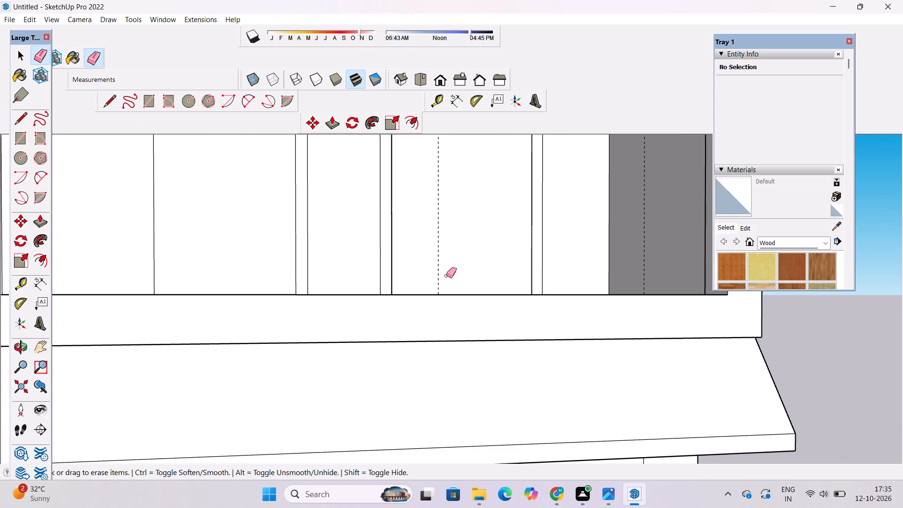
click(437, 251)
drag(650, 201, 643, 210)
drag(450, 218, 441, 226)
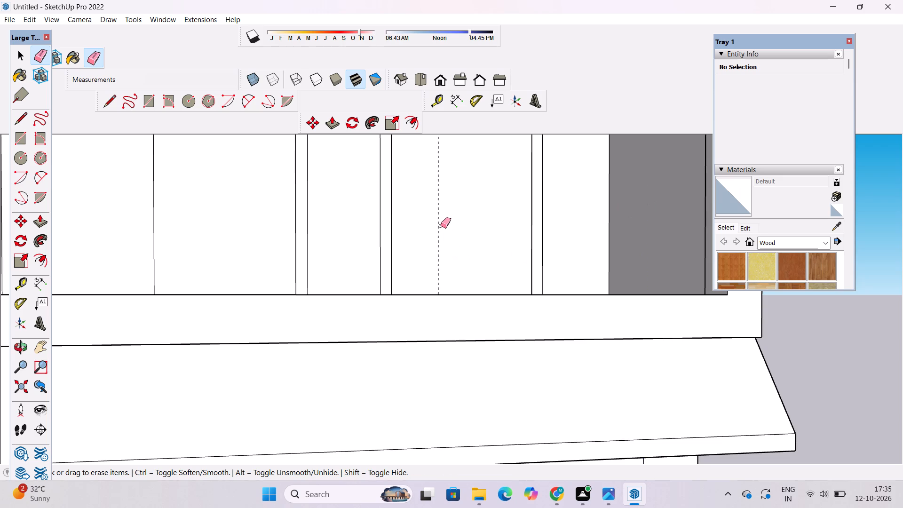
drag(441, 226, 439, 230)
Examine the ground-floor front with both framed shutters, the plinth and the canopy from several angles.
key(o)
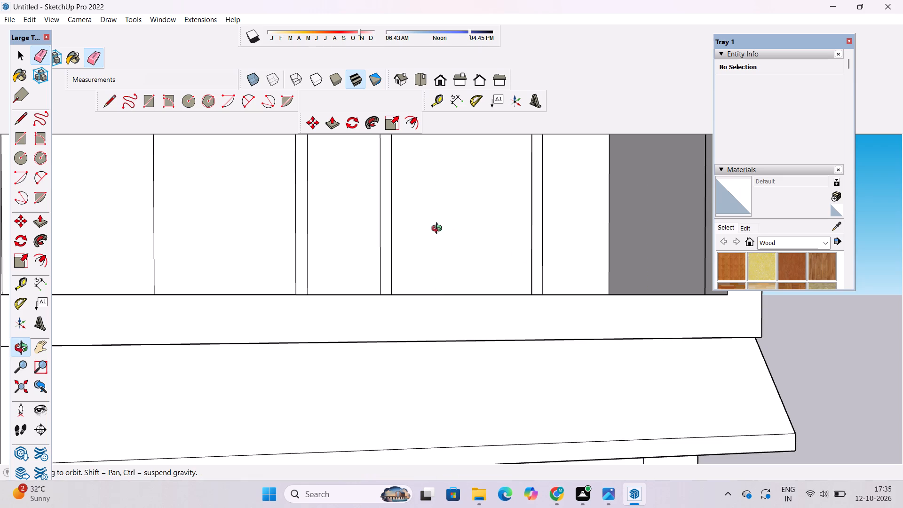
scroll(430, 236, down, 12)
drag(579, 291, 452, 180)
drag(489, 360, 548, 477)
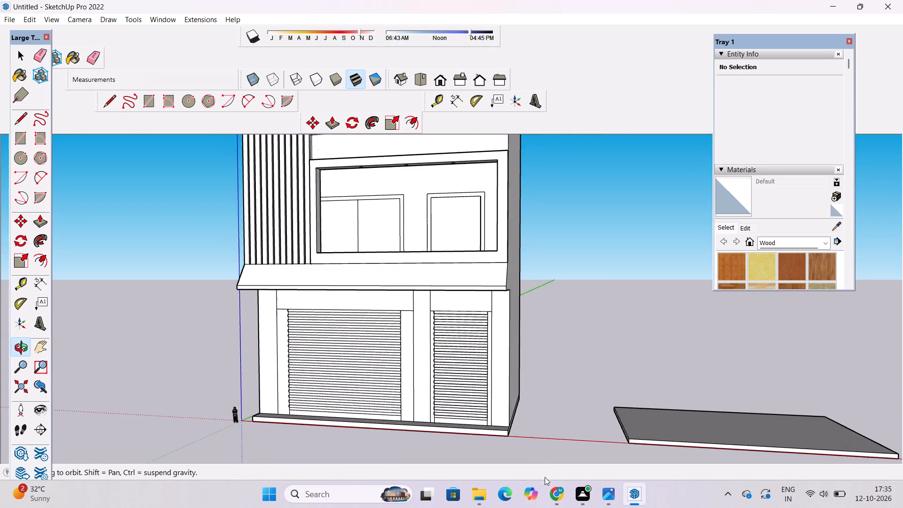
scroll(460, 428, up, 5)
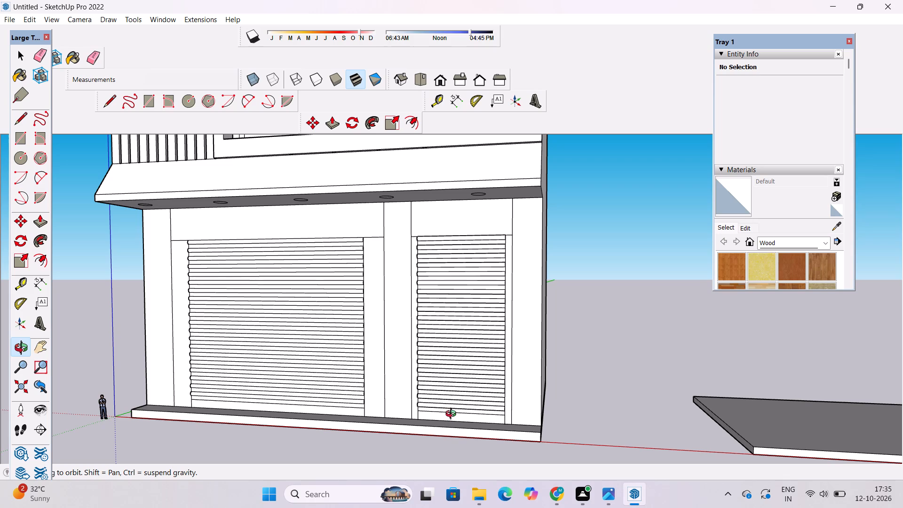
drag(436, 426, 534, 445)
shift+drag(515, 416, 516, 434)
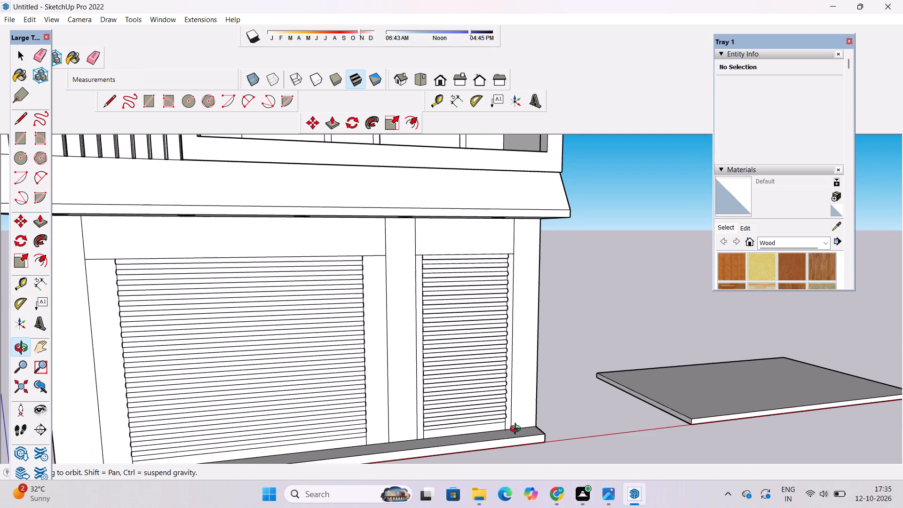
drag(517, 430, 493, 417)
scroll(490, 413, down, 4)
drag(519, 415, 385, 387)
scroll(531, 363, up, 3)
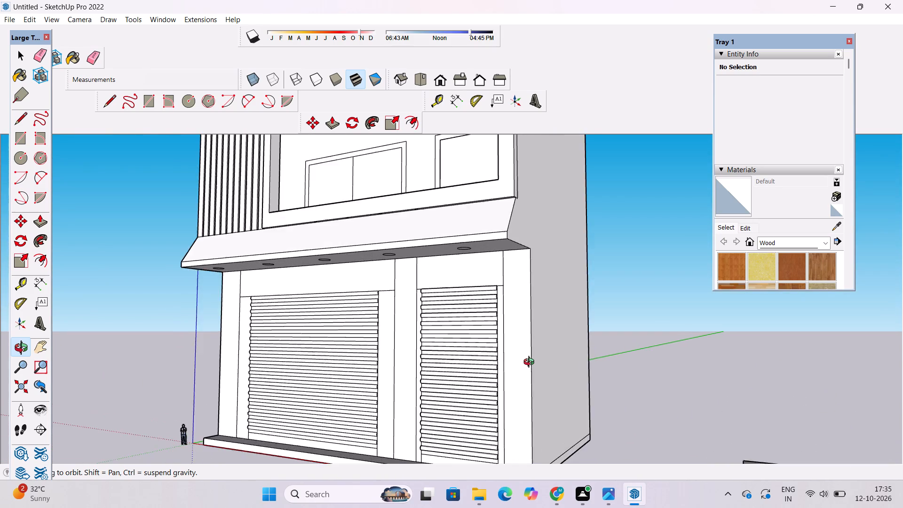
scroll(531, 363, up, 4)
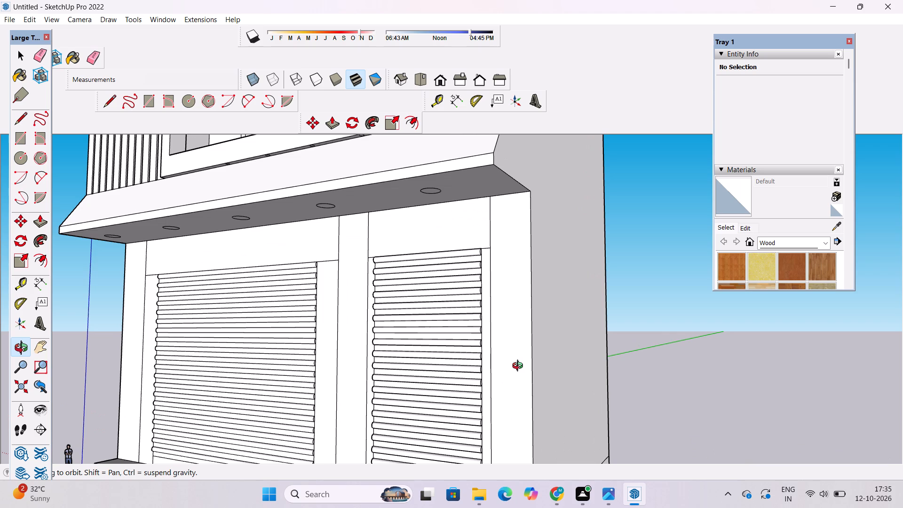
drag(445, 393, 548, 439)
scroll(515, 323, up, 1)
shift+drag(459, 376, 539, 267)
scroll(514, 278, down, 4)
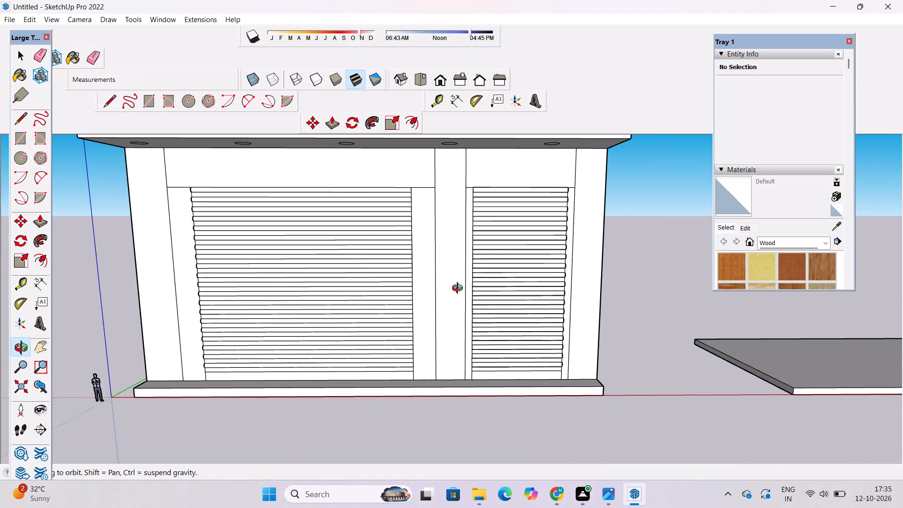
drag(405, 302, 463, 314)
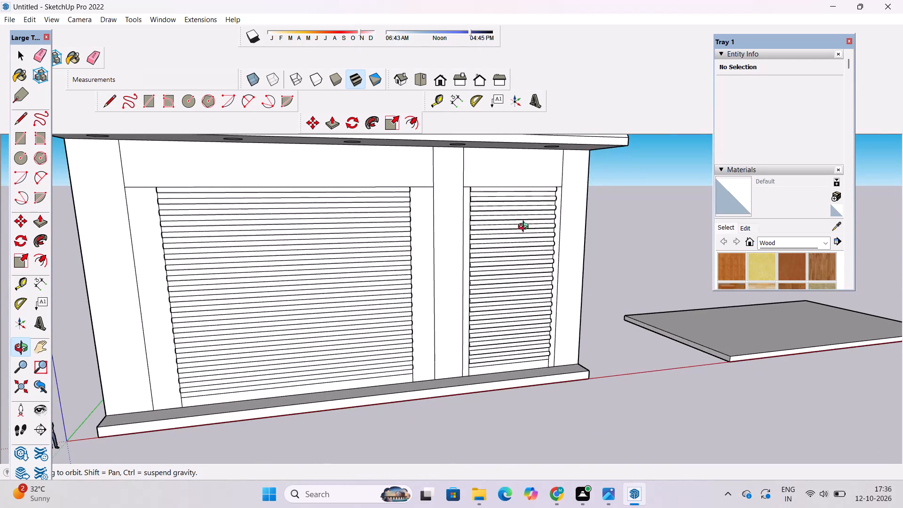
scroll(525, 228, down, 1)
shift+drag(525, 237, 525, 254)
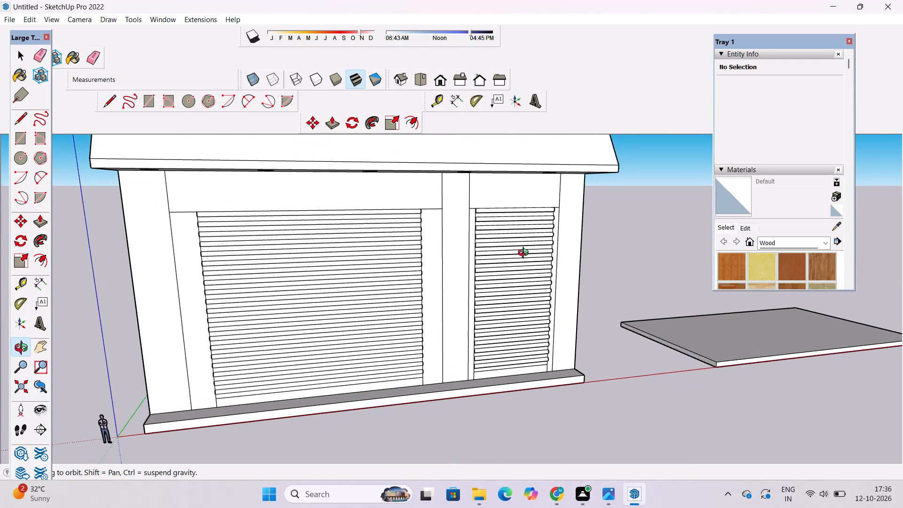
scroll(525, 255, down, 3)
drag(491, 366, 431, 446)
drag(423, 411, 427, 304)
scroll(427, 304, down, 2)
shift+drag(453, 297, 400, 312)
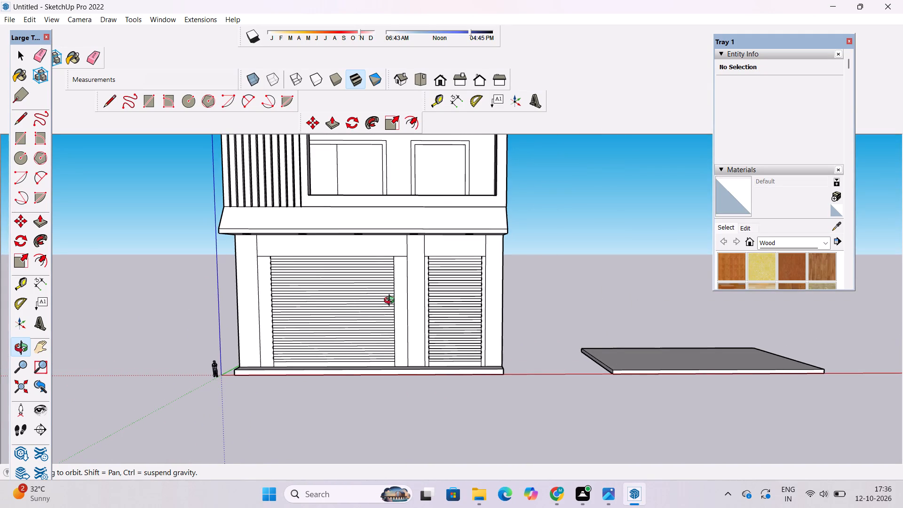
Review the whole front elevation from the ground floor up to the top storey and the roof parapet.
scroll(396, 307, down, 4)
drag(393, 363, 396, 347)
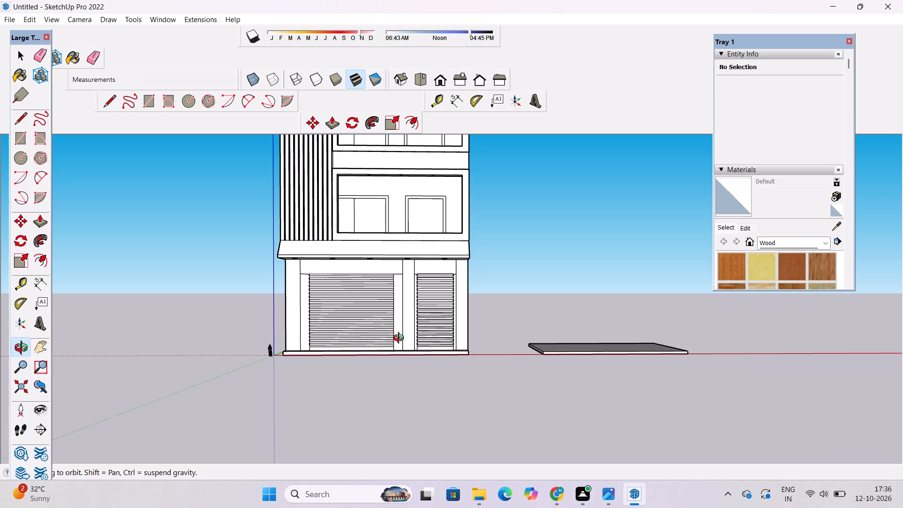
scroll(404, 335, down, 4)
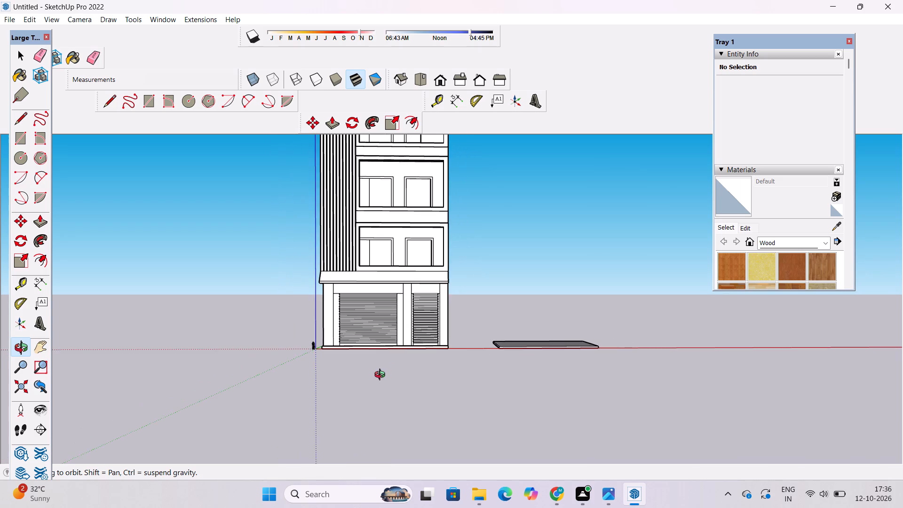
drag(381, 377, 383, 369)
scroll(380, 364, down, 10)
scroll(400, 218, up, 10)
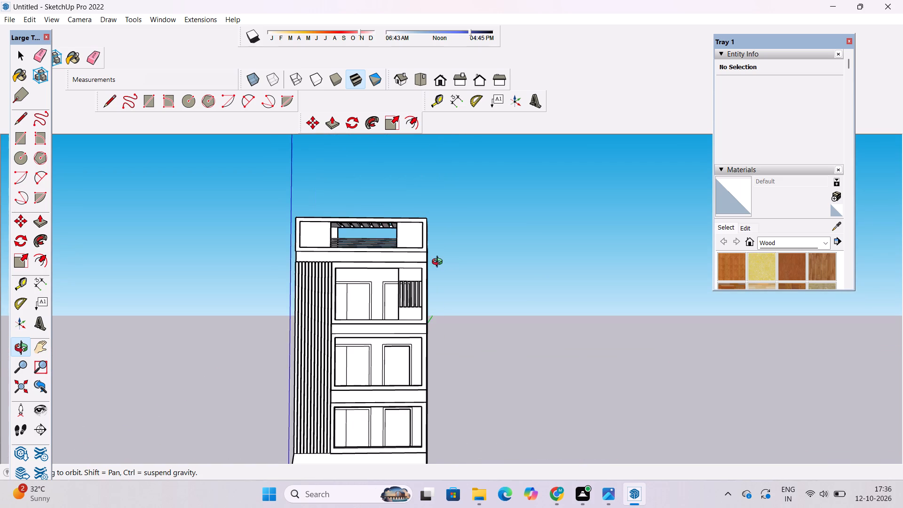
drag(439, 263, 352, 301)
shift+drag(433, 273, 432, 284)
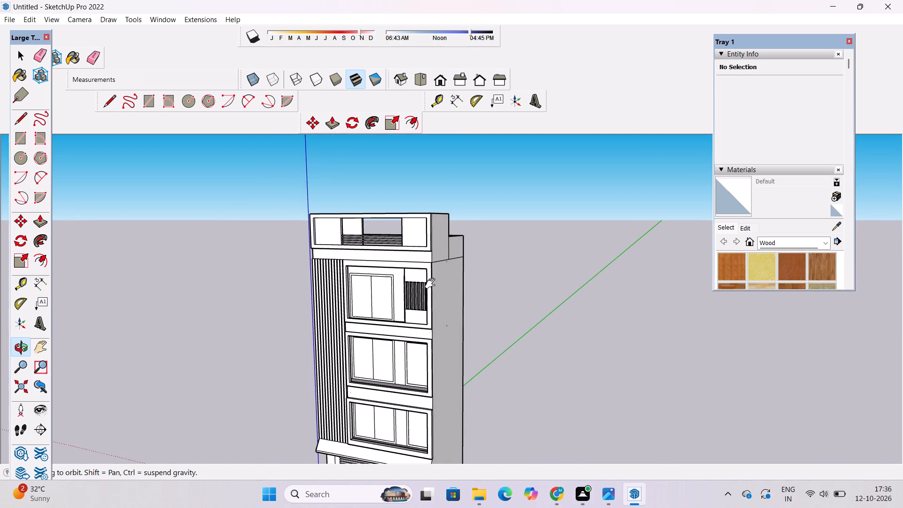
Review the upper front elevation, covering the roof-level frame, the vertical fins and the balcony openings below.
shift+drag(432, 284, 432, 289)
scroll(432, 288, up, 4)
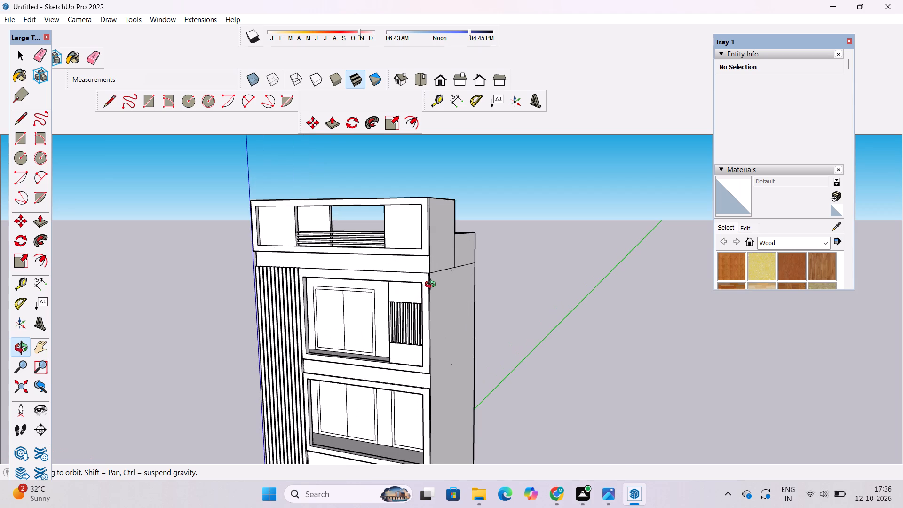
shift+drag(445, 268, 448, 286)
drag(338, 354, 460, 339)
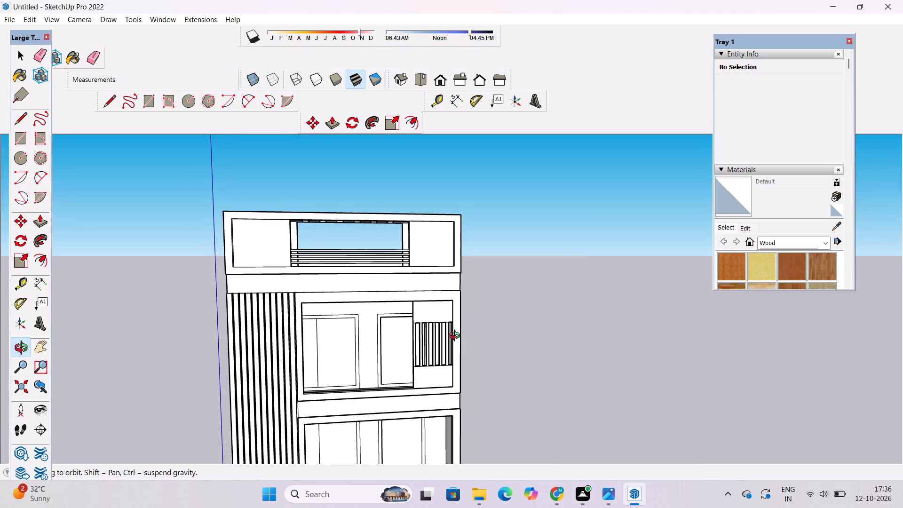
drag(434, 337, 411, 337)
scroll(410, 332, down, 2)
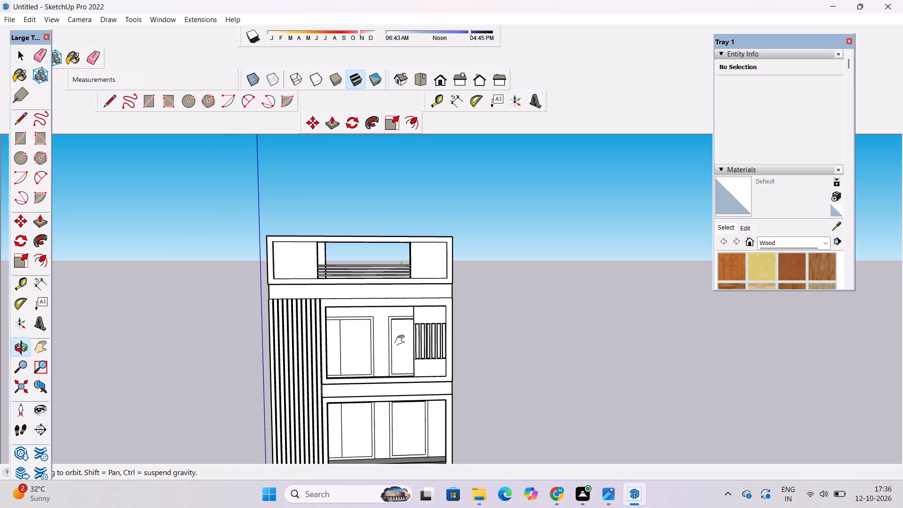
shift+drag(402, 341, 392, 292)
scroll(392, 329, up, 1)
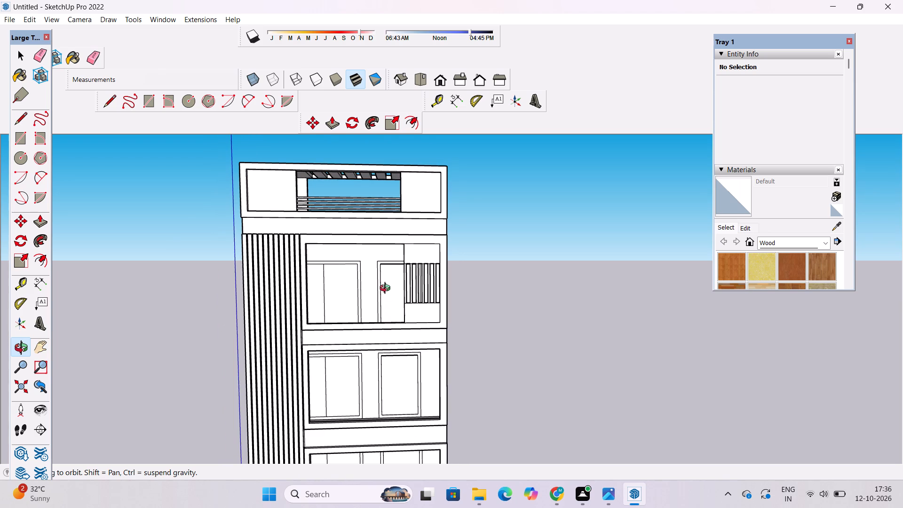
scroll(387, 289, down, 3)
shift+drag(389, 314, 386, 274)
scroll(393, 217, up, 5)
shift+drag(393, 216, 395, 266)
scroll(395, 266, up, 2)
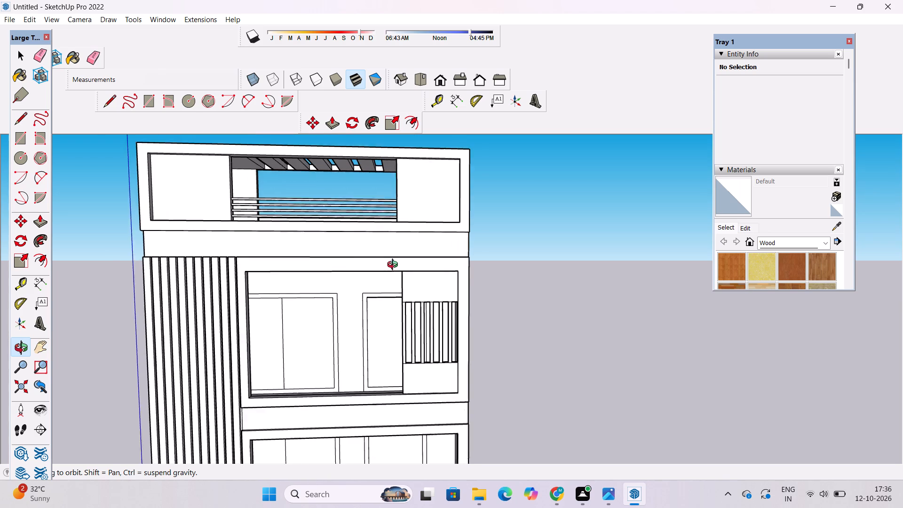
scroll(395, 266, up, 1)
scroll(395, 266, down, 1)
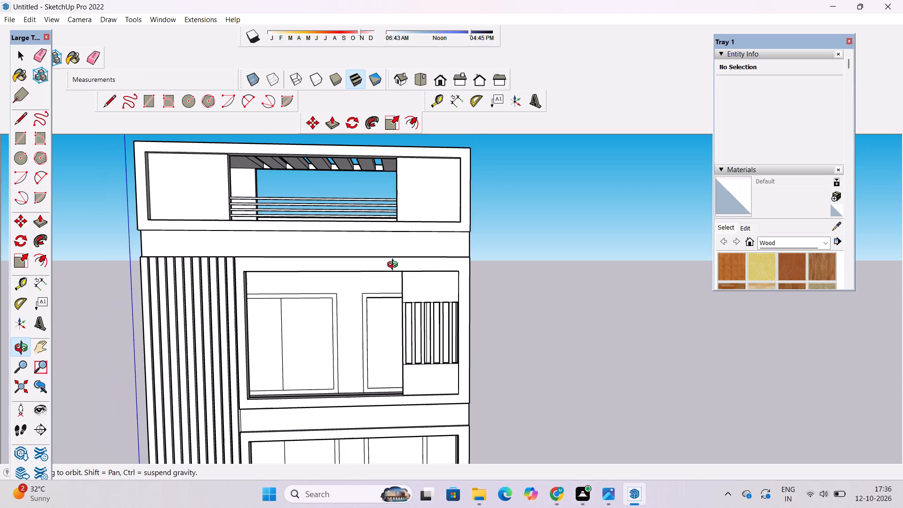
scroll(395, 266, down, 1)
scroll(395, 266, up, 1)
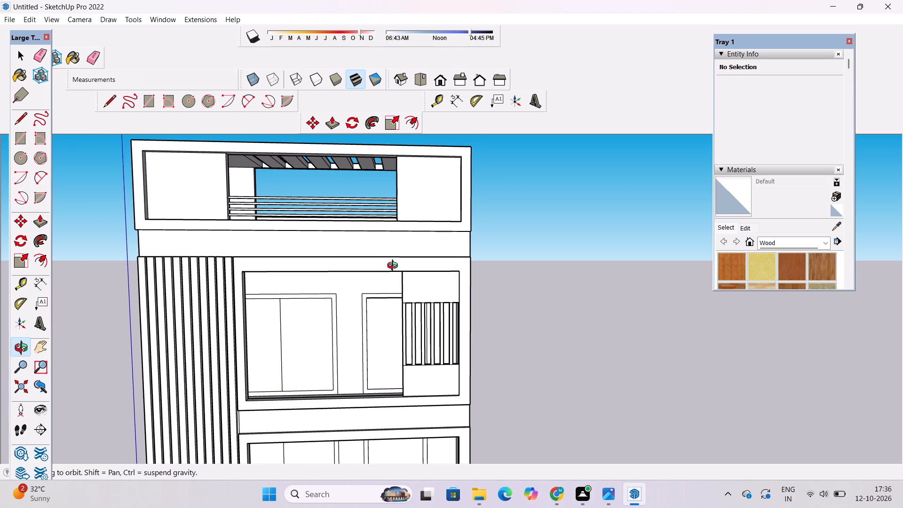
scroll(395, 268, down, 1)
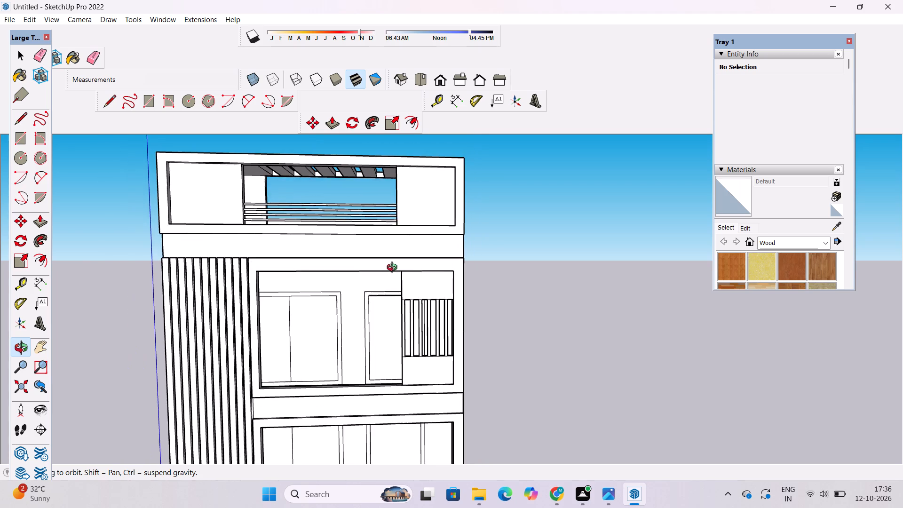
shift+drag(391, 284, 388, 249)
drag(393, 258, 260, 290)
Examine the balcony with the slatted screen inside and out, including its windows, side walls and floor.
scroll(412, 286, up, 9)
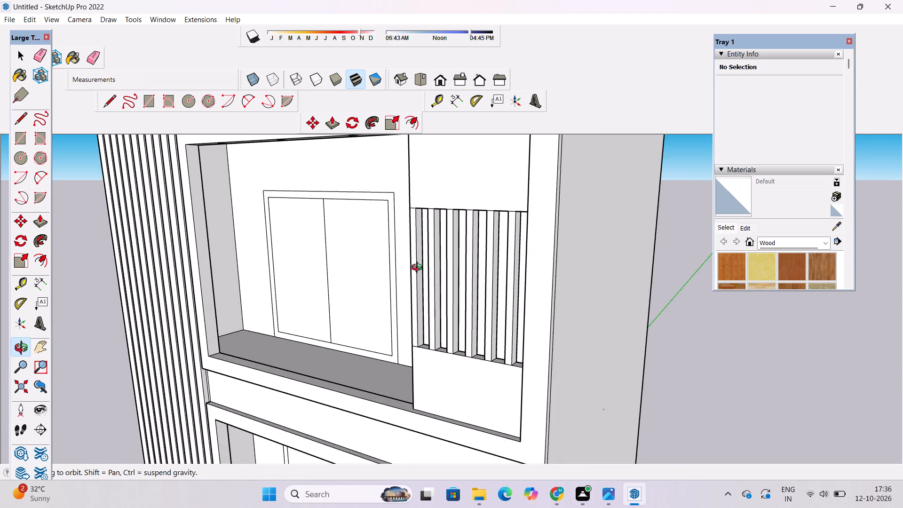
scroll(414, 265, up, 4)
scroll(389, 260, down, 3)
drag(295, 304, 632, 286)
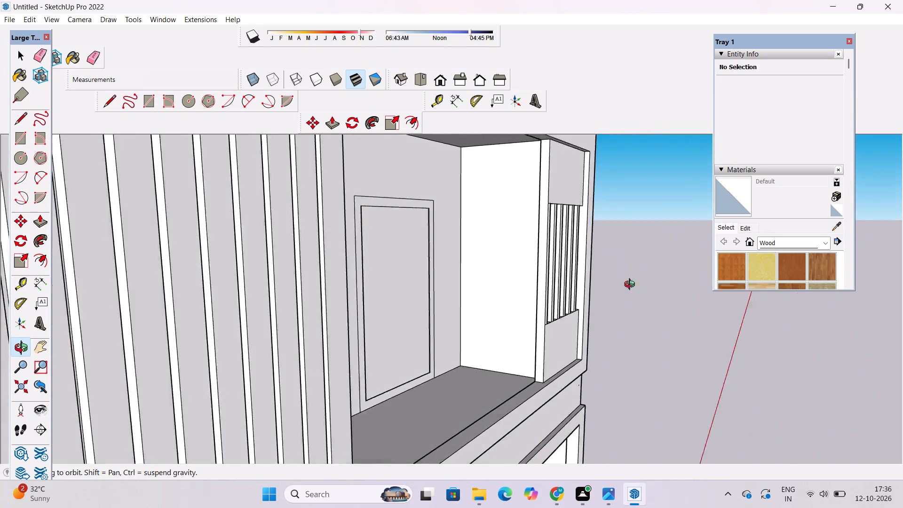
drag(632, 286, 531, 297)
scroll(397, 294, up, 3)
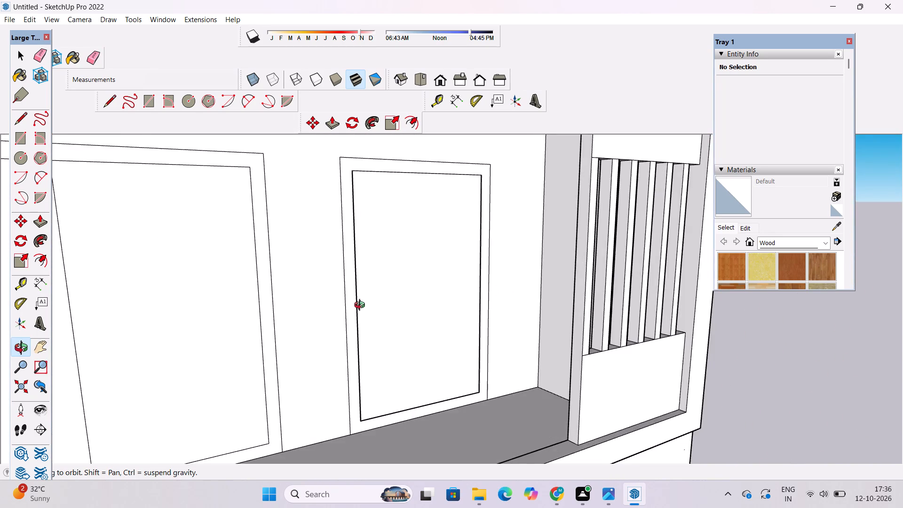
drag(362, 306, 462, 282)
scroll(459, 282, up, 8)
drag(396, 299, 507, 299)
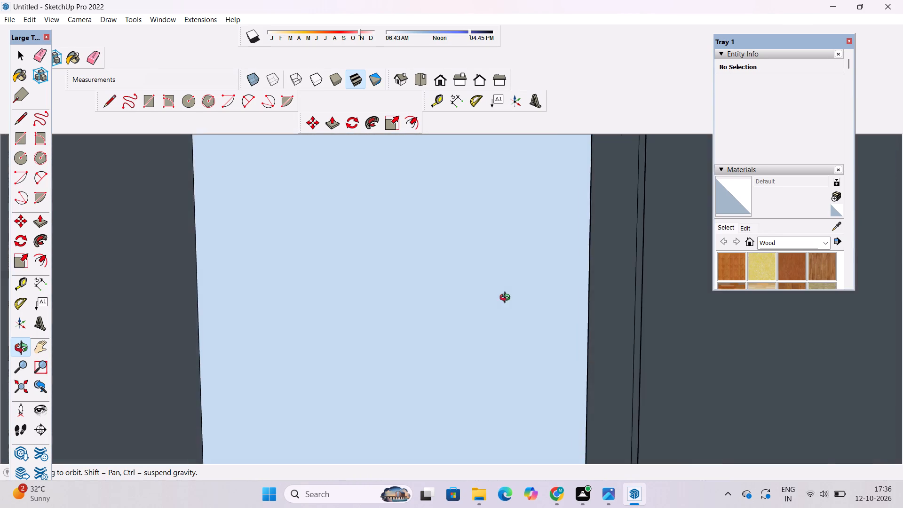
drag(507, 299, 345, 294)
scroll(339, 289, down, 12)
drag(543, 329, 260, 314)
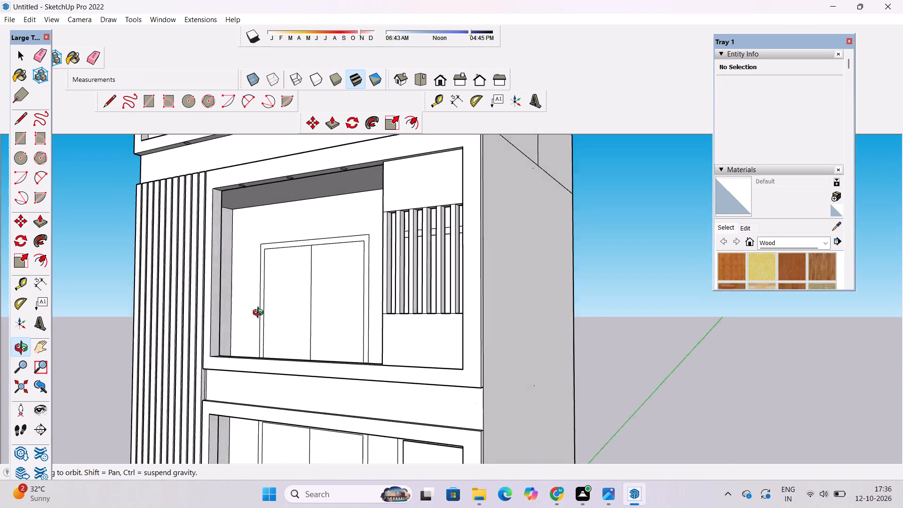
drag(260, 314, 247, 315)
scroll(276, 248, up, 5)
drag(582, 253, 414, 275)
scroll(424, 280, up, 5)
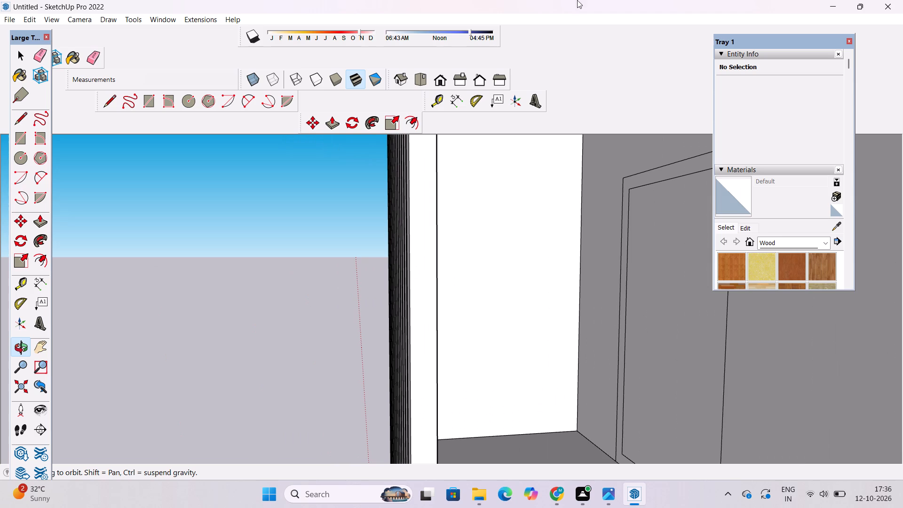
scroll(716, 485, down, 4)
scroll(497, 262, down, 6)
shift+drag(438, 338, 459, 282)
drag(450, 312, 556, 354)
scroll(499, 278, up, 4)
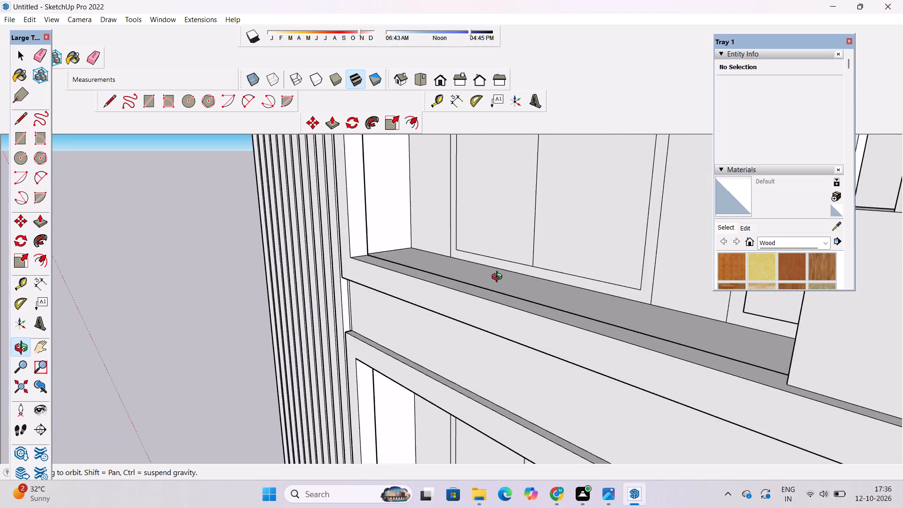
shift+drag(501, 284, 544, 395)
scroll(474, 373, up, 14)
drag(527, 381, 429, 377)
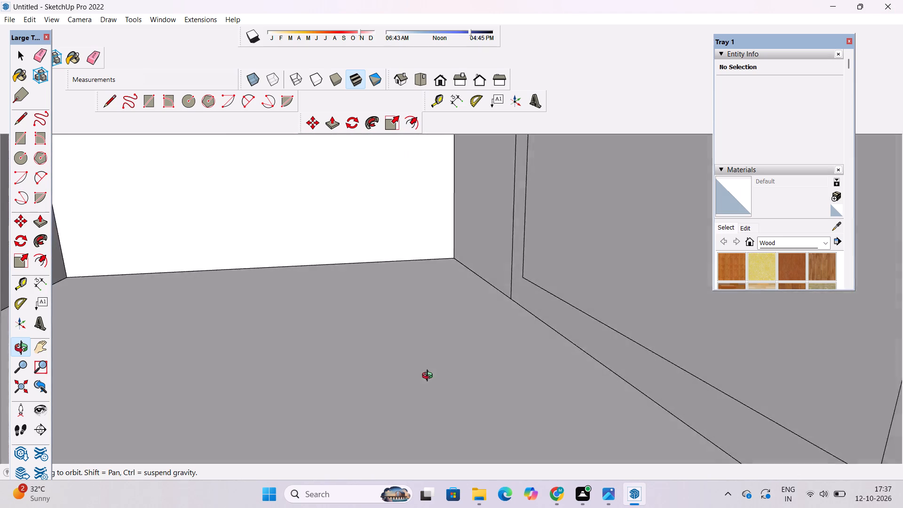
drag(429, 377, 421, 342)
Erase the vertical edge between the parapet and the side pier on the inner front wall of the slatted-screen balcony.
scroll(434, 339, down, 7)
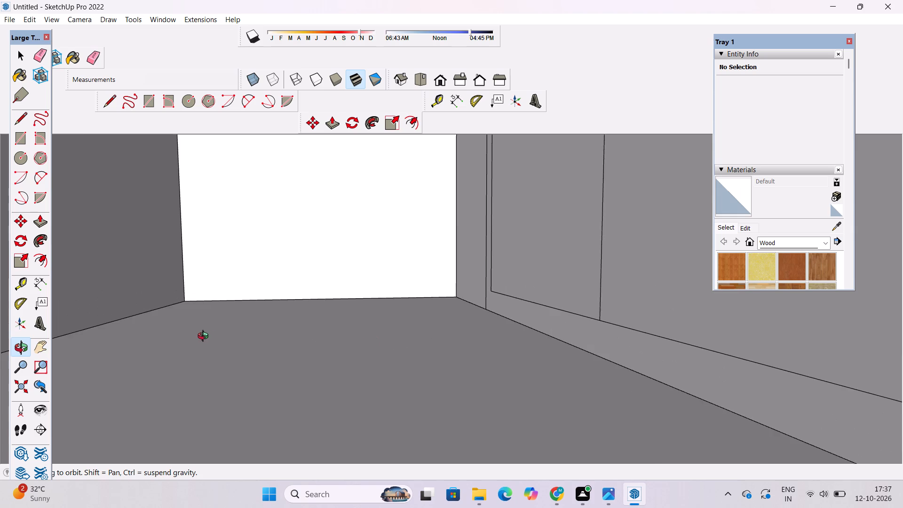
scroll(205, 337, down, 7)
shift+drag(199, 337, 260, 337)
scroll(151, 333, up, 3)
shift+drag(154, 329, 205, 337)
drag(206, 338, 201, 341)
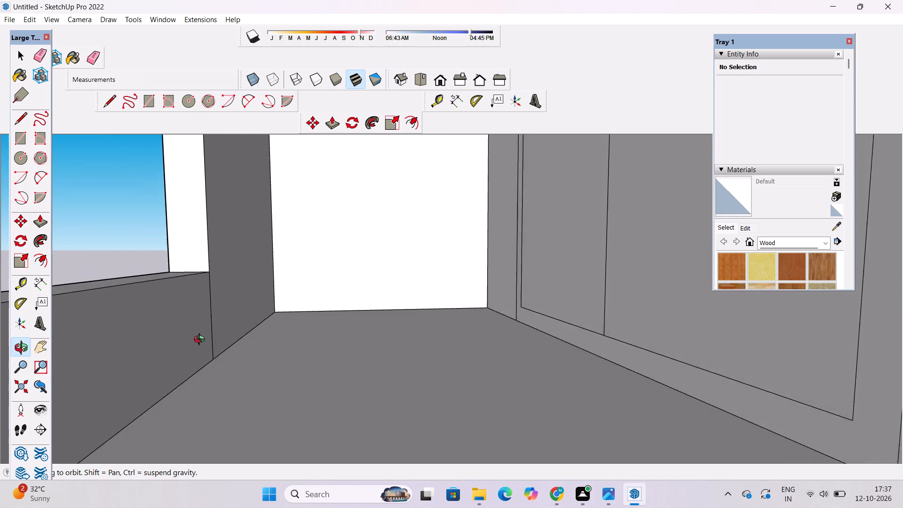
drag(201, 341, 186, 343)
key(e)
drag(222, 311, 204, 325)
drag(220, 291, 210, 297)
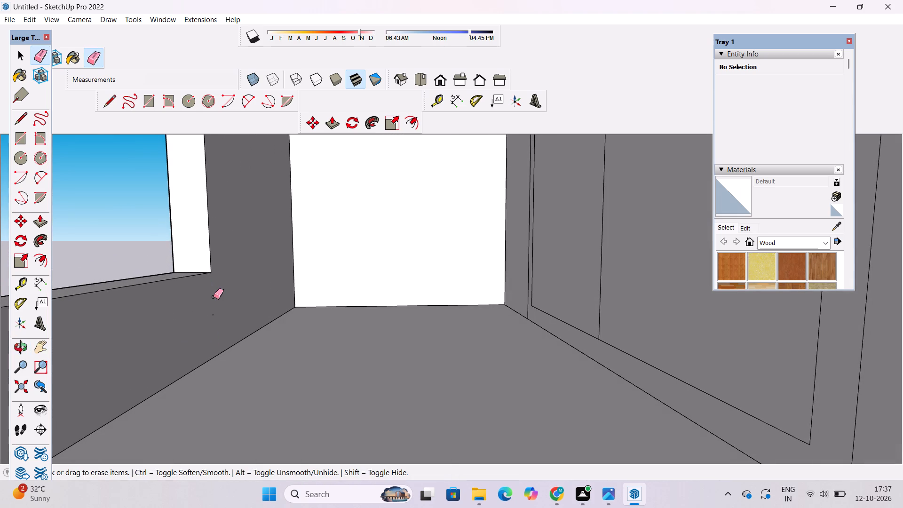
scroll(222, 311, up, 9)
drag(219, 303, 198, 320)
drag(204, 310, 201, 316)
drag(202, 310, 200, 317)
click(200, 317)
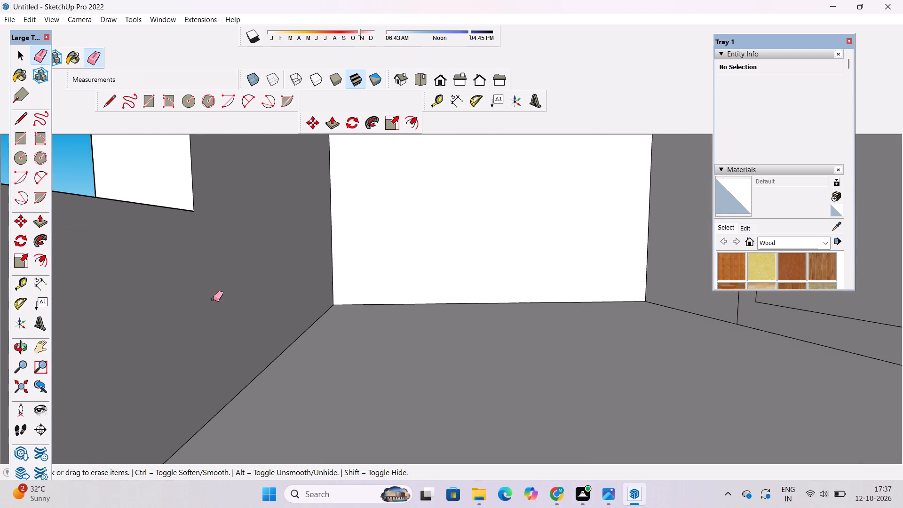
Examine the balcony one storey below the slatted screen for stray edges on its side walls, floor and window frames.
key(o)
scroll(277, 297, down, 2)
click(437, 79)
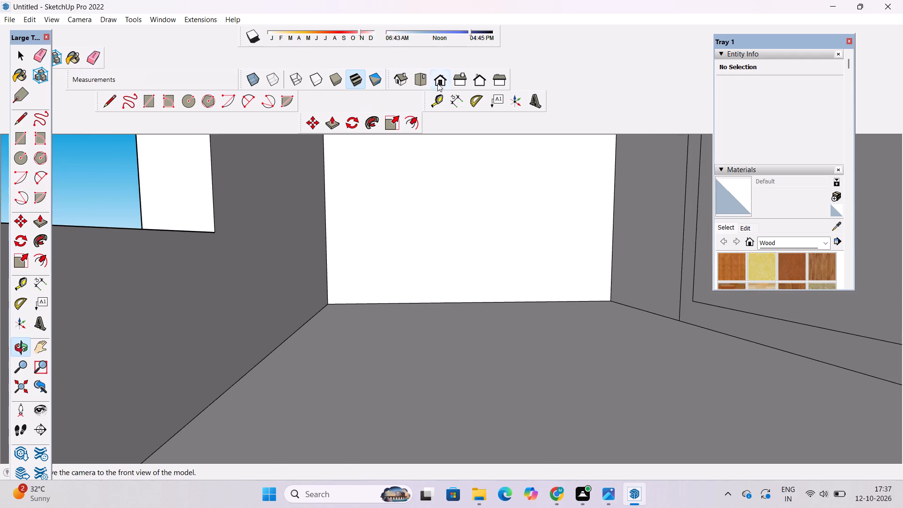
scroll(446, 255, down, 16)
drag(505, 264, 352, 264)
drag(366, 286, 515, 376)
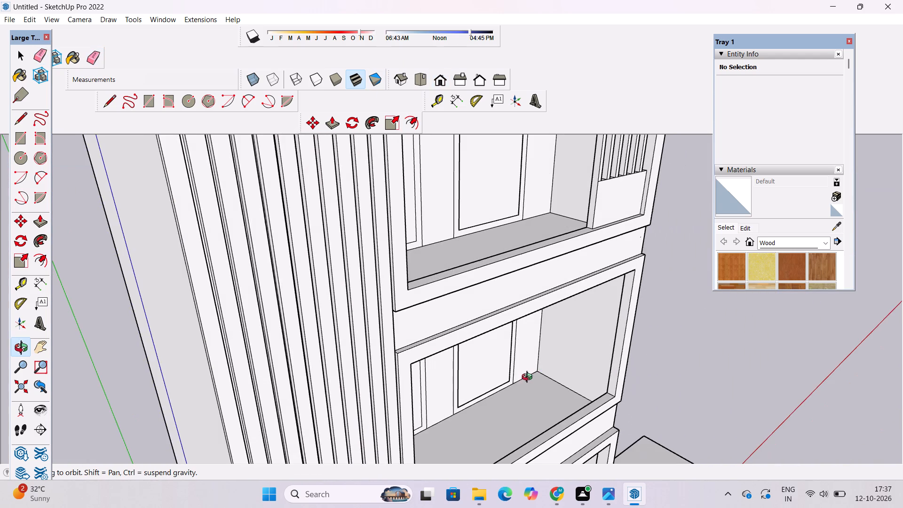
drag(505, 372, 452, 373)
scroll(480, 340, up, 8)
shift+drag(499, 337, 342, 313)
drag(337, 313, 379, 271)
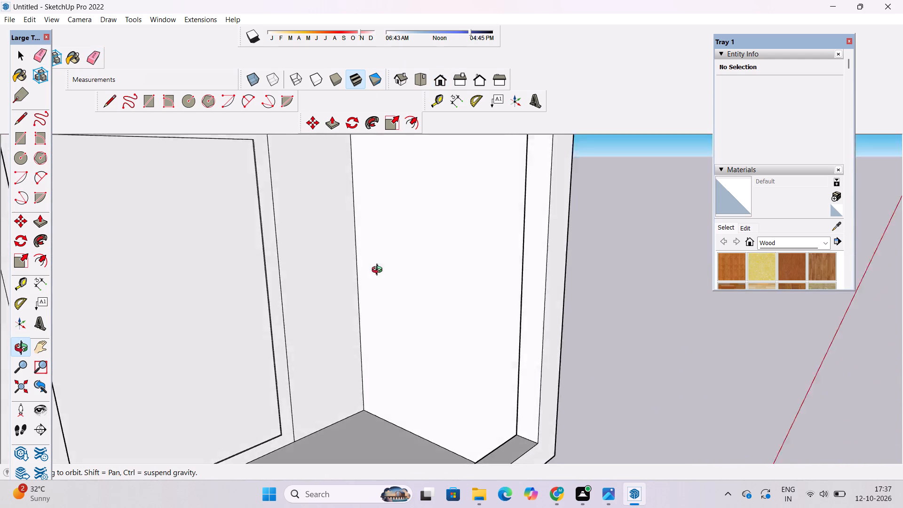
drag(379, 271, 390, 248)
scroll(393, 245, up, 5)
drag(326, 286, 398, 299)
shift+drag(500, 306, 414, 313)
scroll(410, 301, down, 3)
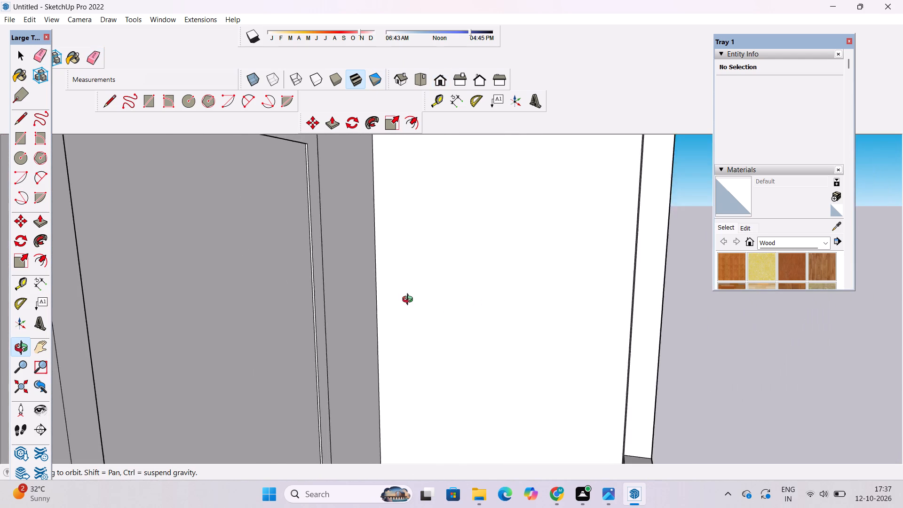
scroll(410, 301, down, 6)
drag(546, 356, 292, 377)
drag(401, 399, 235, 397)
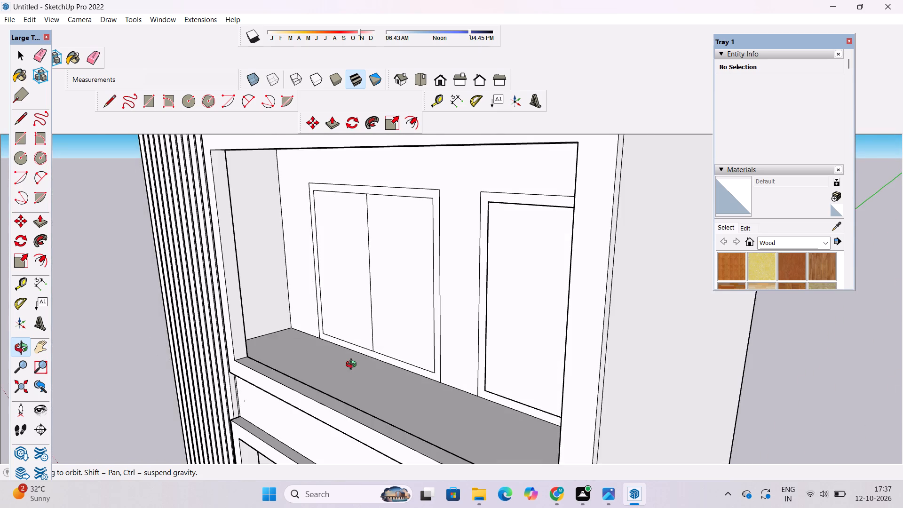
scroll(354, 362, up, 3)
drag(370, 362, 288, 364)
drag(214, 366, 317, 351)
shift+drag(220, 355, 528, 336)
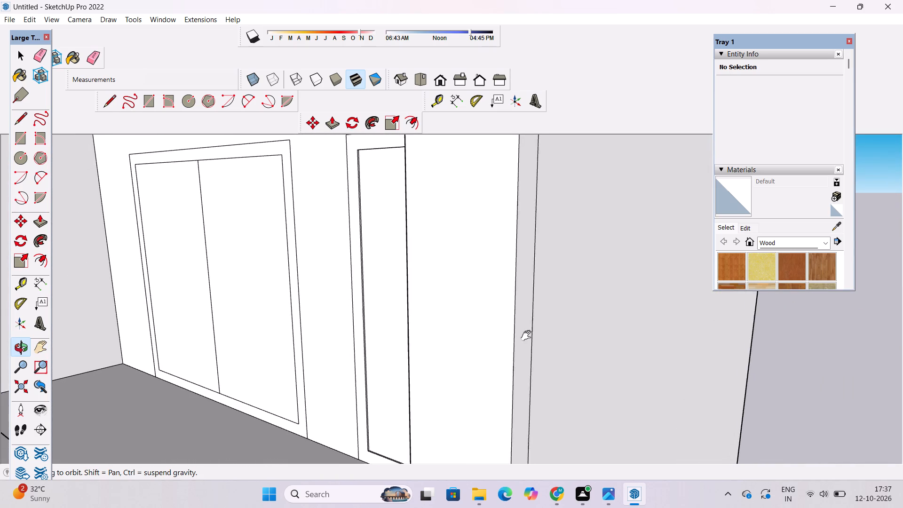
shift+drag(528, 336, 527, 336)
scroll(476, 332, down, 5)
shift+drag(300, 354, 511, 308)
drag(508, 317, 398, 348)
scroll(269, 305, up, 4)
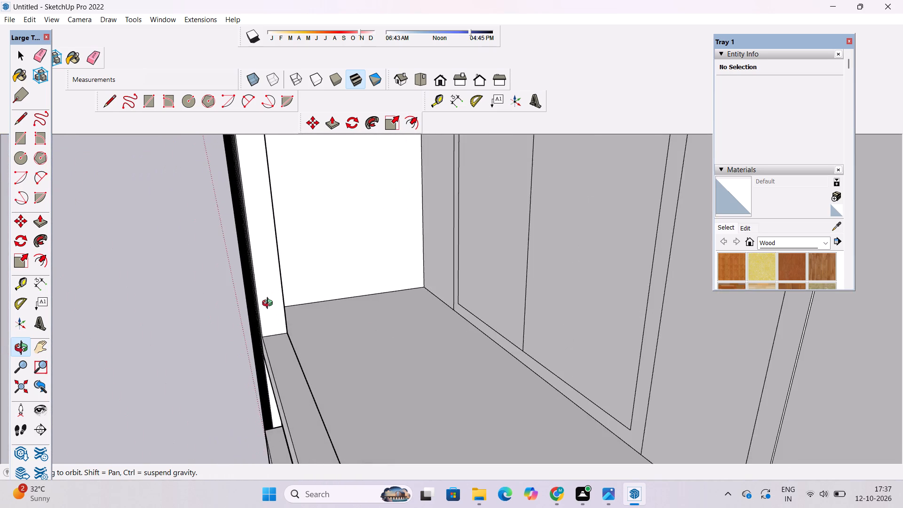
scroll(269, 304, up, 7)
drag(398, 306, 483, 276)
scroll(483, 275, down, 4)
shift+drag(508, 282, 393, 326)
scroll(395, 322, down, 6)
drag(407, 325, 466, 316)
shift+drag(468, 315, 446, 340)
scroll(442, 337, up, 3)
shift+drag(439, 328, 410, 320)
scroll(407, 316, down, 3)
shift+drag(405, 317, 387, 324)
click(387, 324)
key(space)
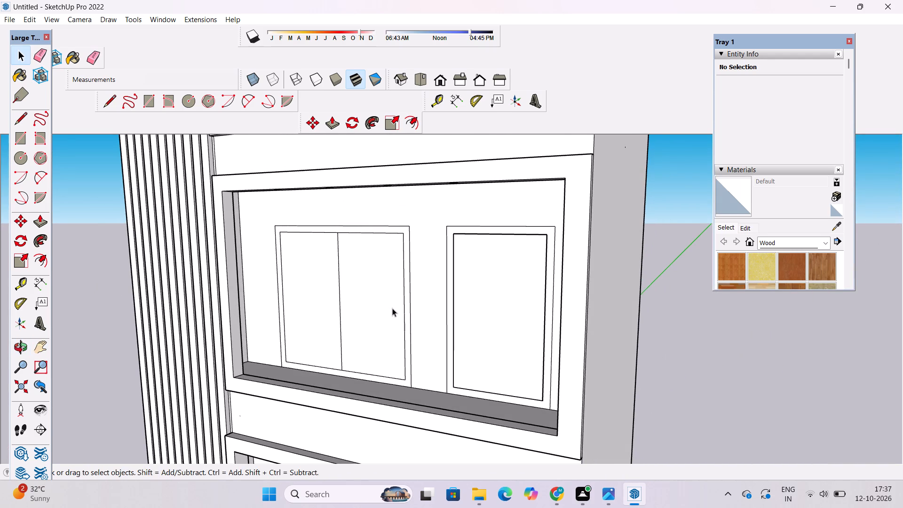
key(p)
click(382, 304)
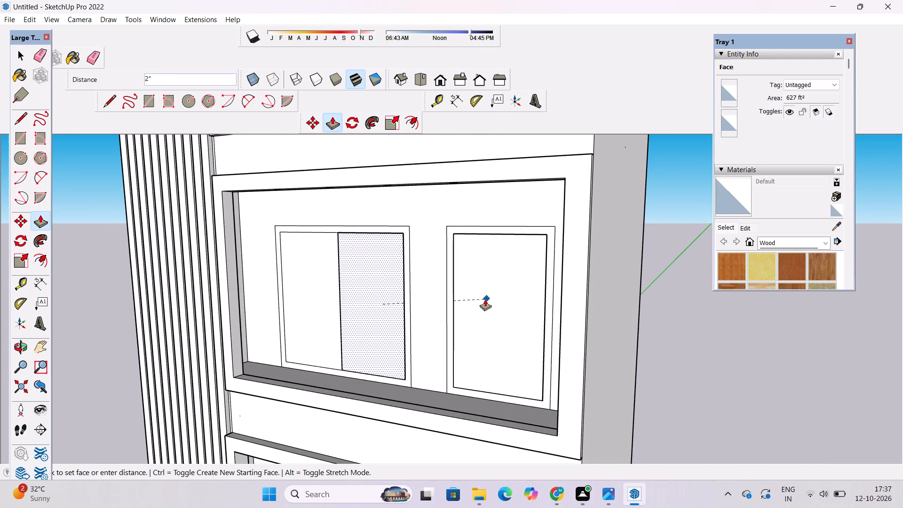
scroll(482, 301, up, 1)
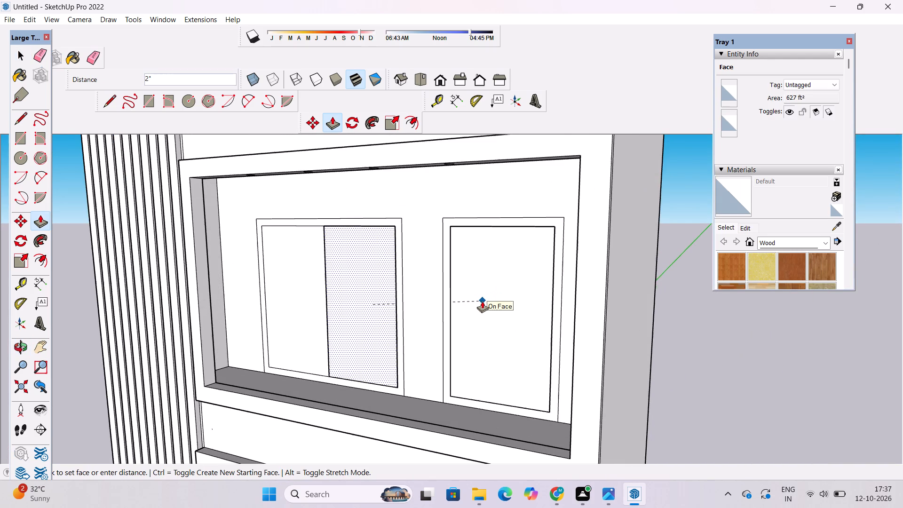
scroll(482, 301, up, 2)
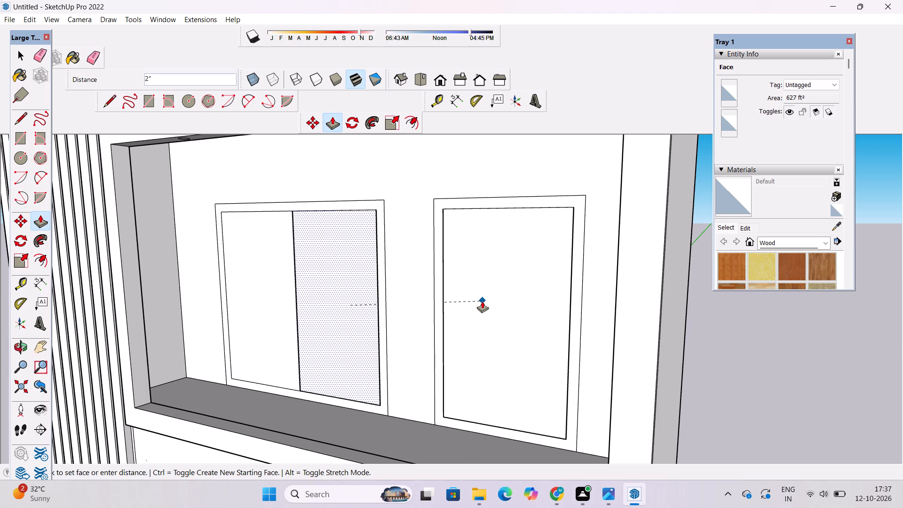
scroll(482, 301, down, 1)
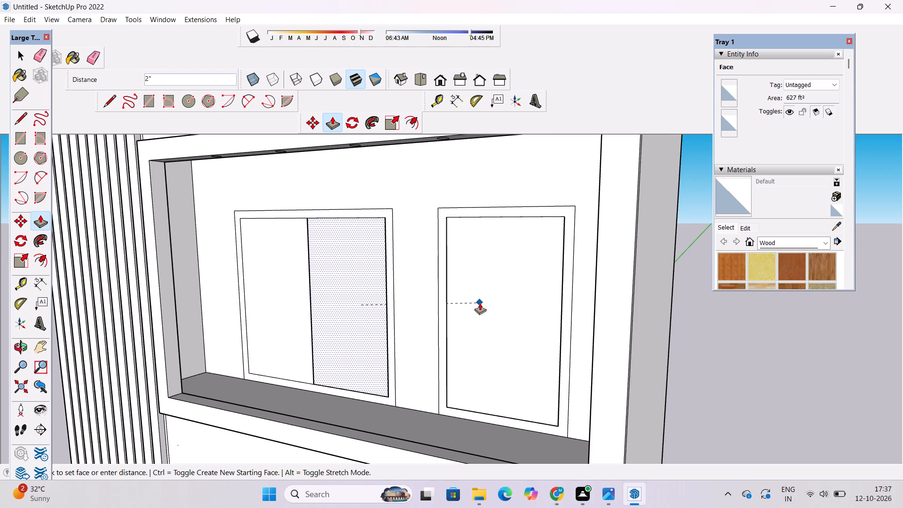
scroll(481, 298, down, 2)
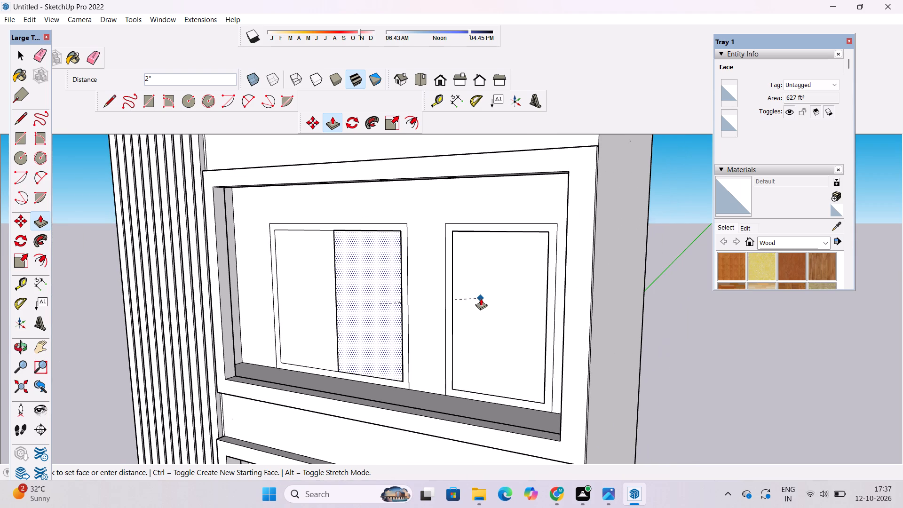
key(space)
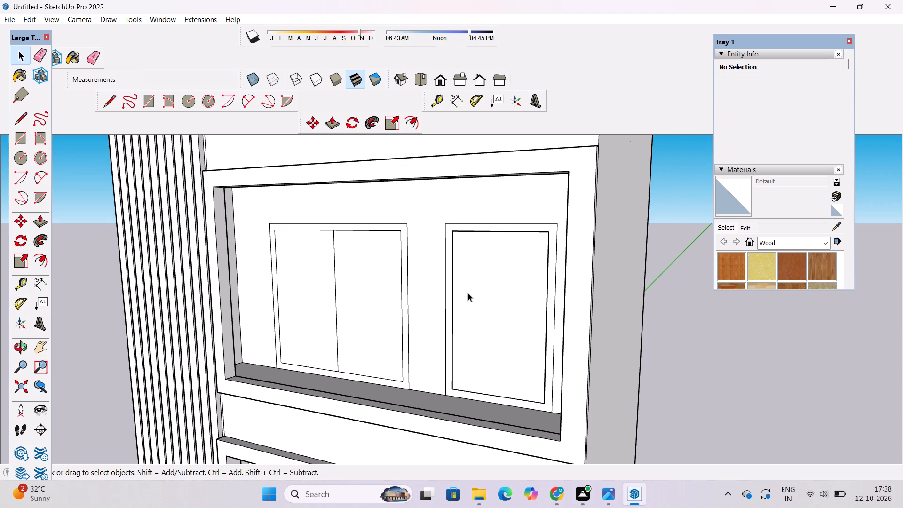
Push/pull the double-pane window's frame by 2" on the balcony below the slatted screen, level with the neighbouring single panel's face.
key(o)
shift+drag(422, 288, 412, 307)
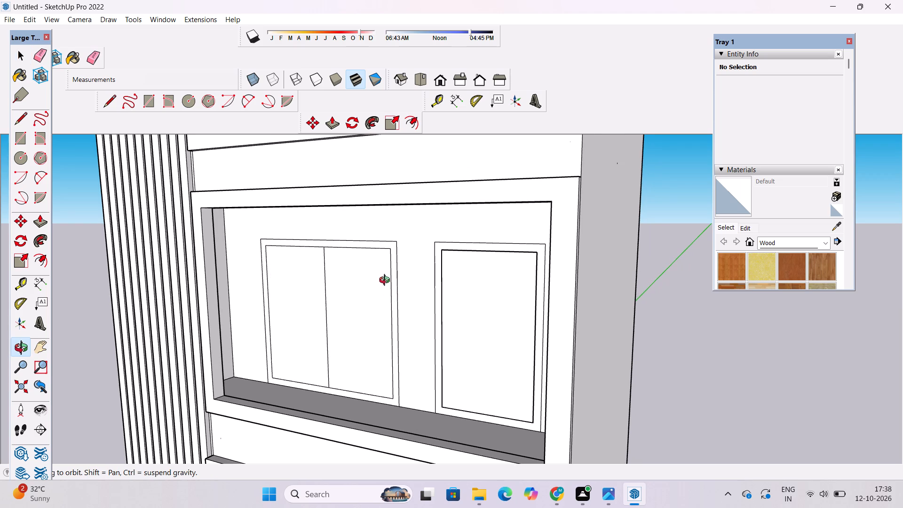
drag(385, 282, 390, 282)
scroll(389, 276, up, 1)
shift+drag(389, 276, 398, 280)
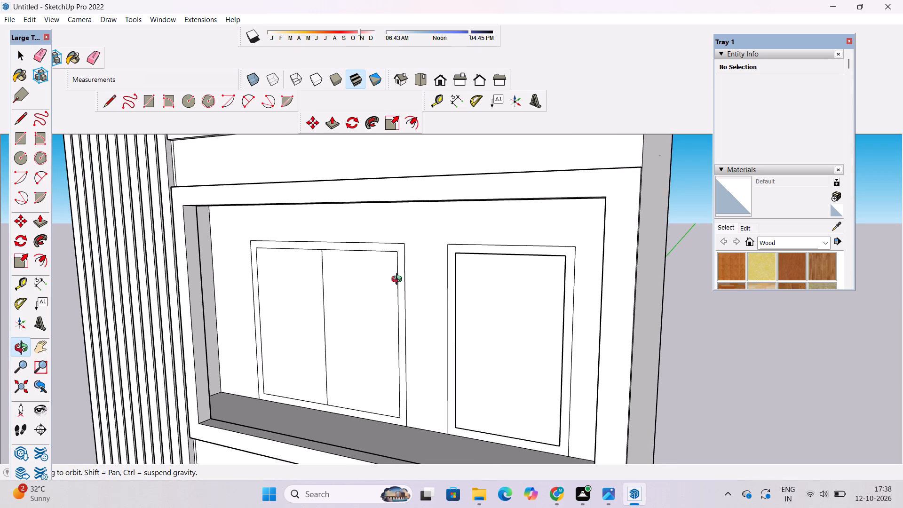
scroll(399, 280, up, 4)
shift+drag(398, 279, 397, 284)
click(396, 285)
key(p)
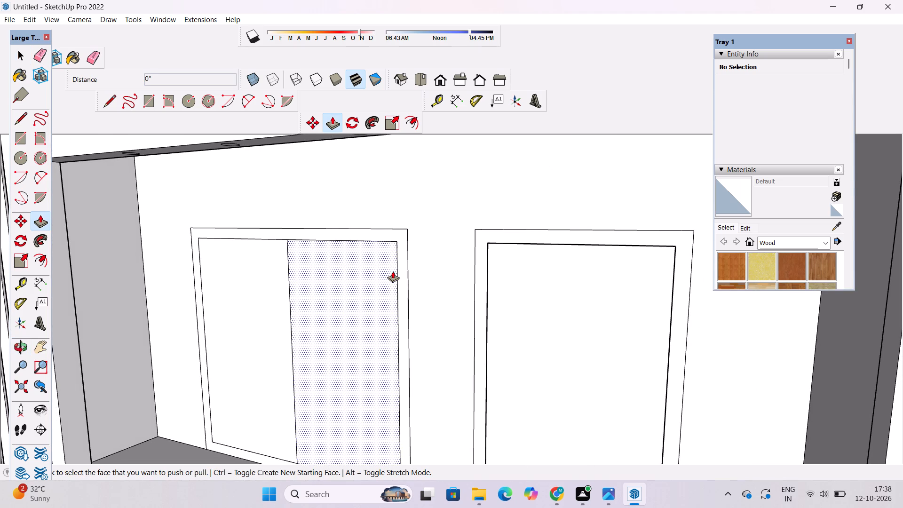
scroll(396, 252, up, 7)
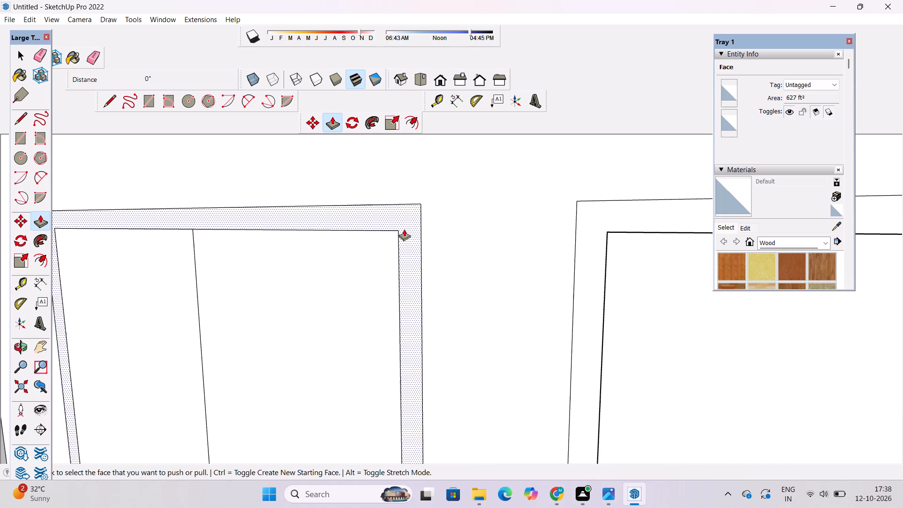
click(404, 229)
scroll(404, 229, down, 4)
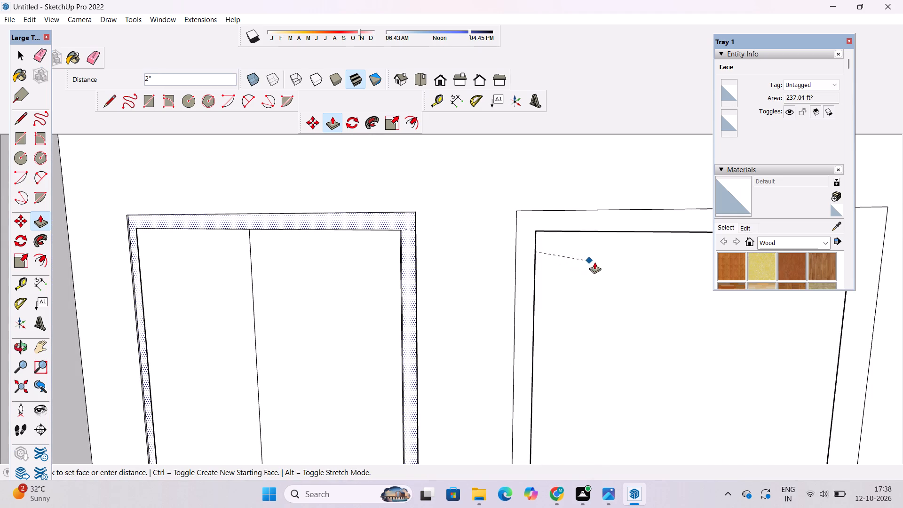
click(604, 266)
Examine the reworked window frame and the adjacent single panel on the balcony below the slatted screen from several angles.
key(o)
scroll(497, 241, down, 6)
drag(596, 309, 517, 305)
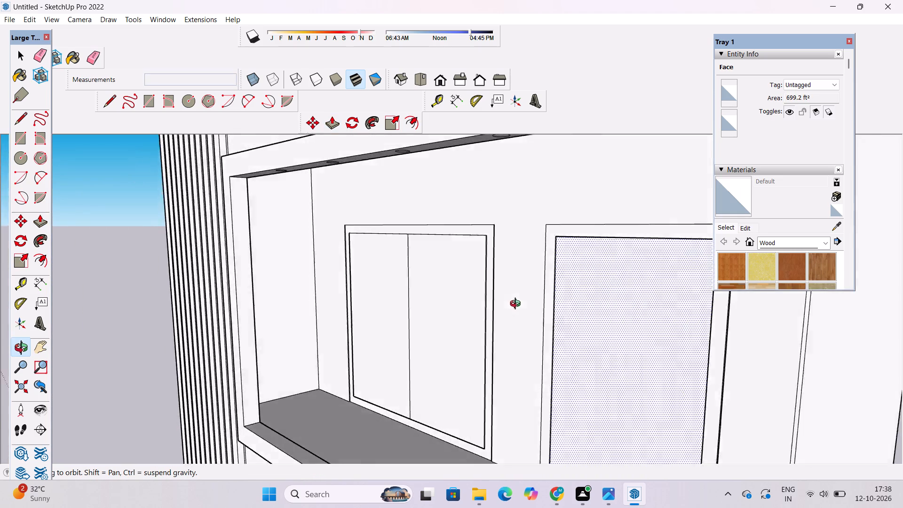
drag(517, 305, 464, 281)
scroll(444, 272, up, 7)
shift+drag(482, 302, 438, 289)
drag(436, 290, 492, 304)
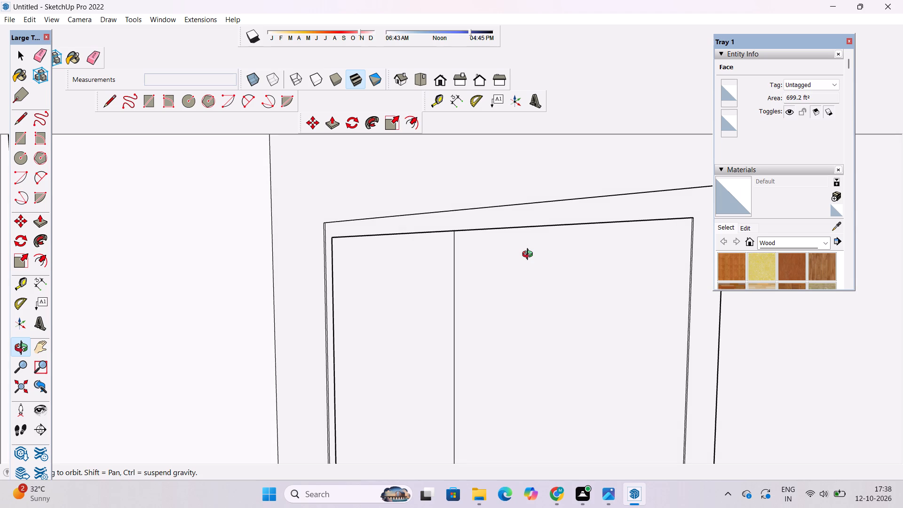
scroll(471, 257, down, 13)
drag(429, 297, 545, 323)
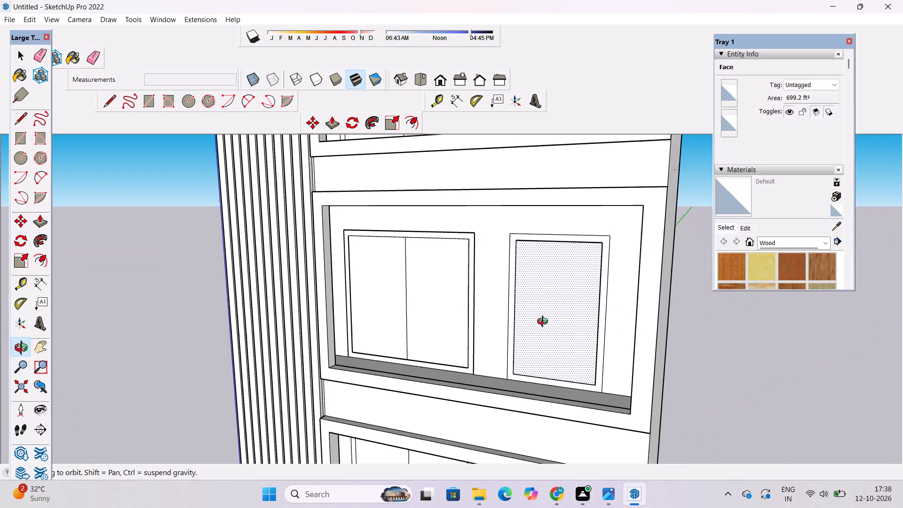
drag(545, 323, 546, 323)
scroll(516, 309, up, 1)
drag(580, 315, 467, 317)
drag(509, 326, 469, 312)
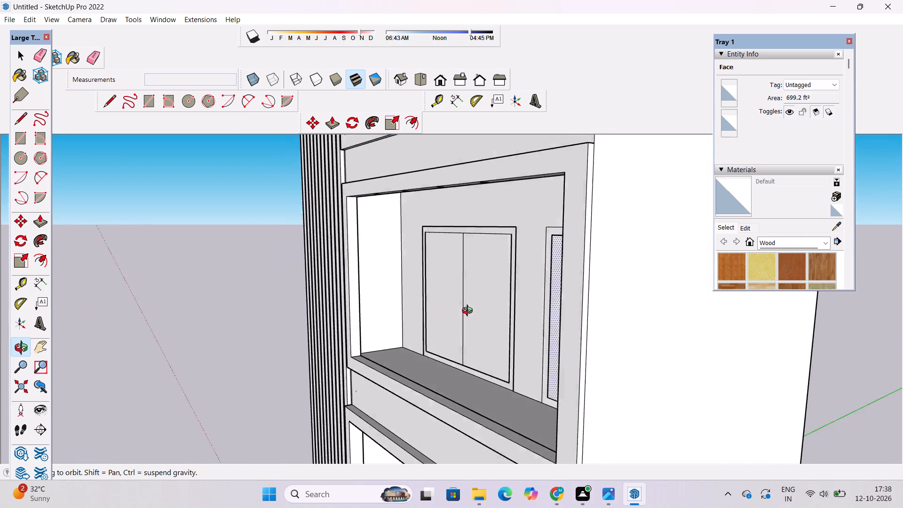
drag(469, 312, 452, 310)
Review the stacked balconies along the facade, comparing their window frames, side walls and floors, and clear the selection.
scroll(452, 311, down, 1)
drag(467, 322, 464, 295)
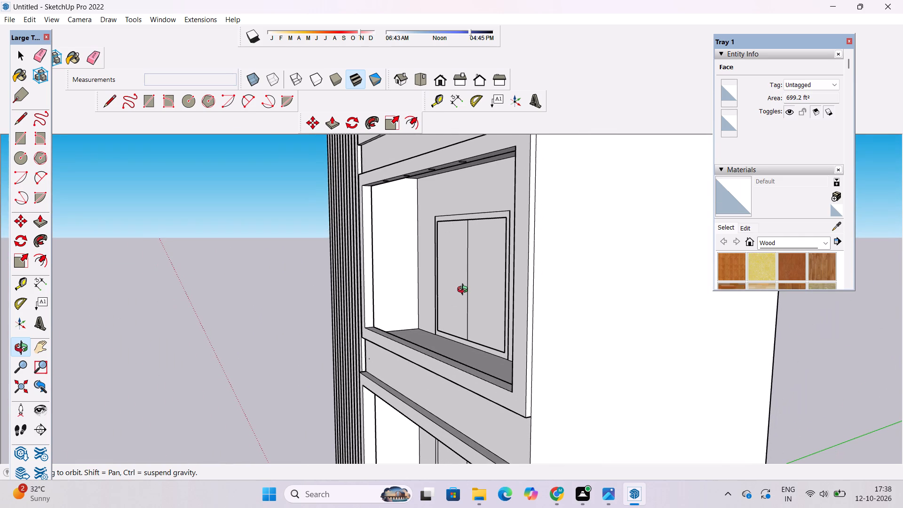
scroll(467, 289, down, 4)
shift+drag(457, 338, 437, 375)
drag(415, 385, 506, 389)
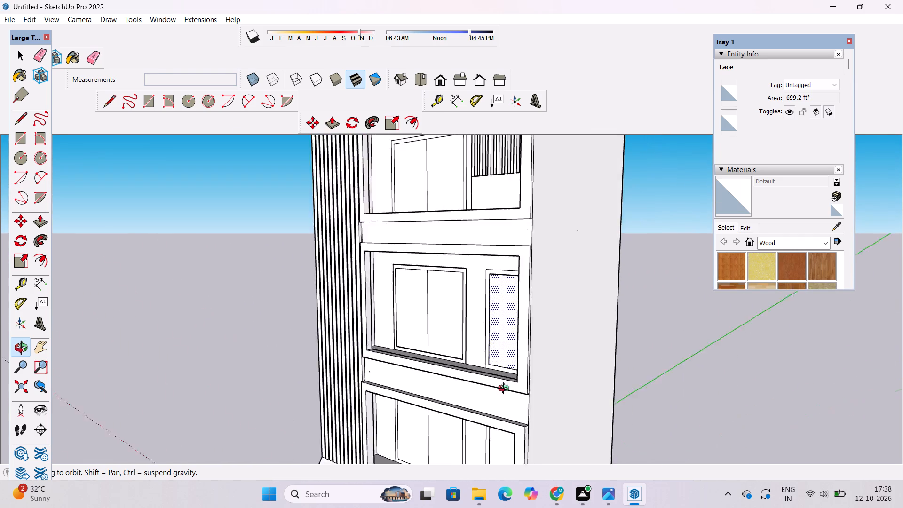
drag(506, 389, 525, 394)
scroll(451, 340, down, 4)
scroll(451, 339, up, 4)
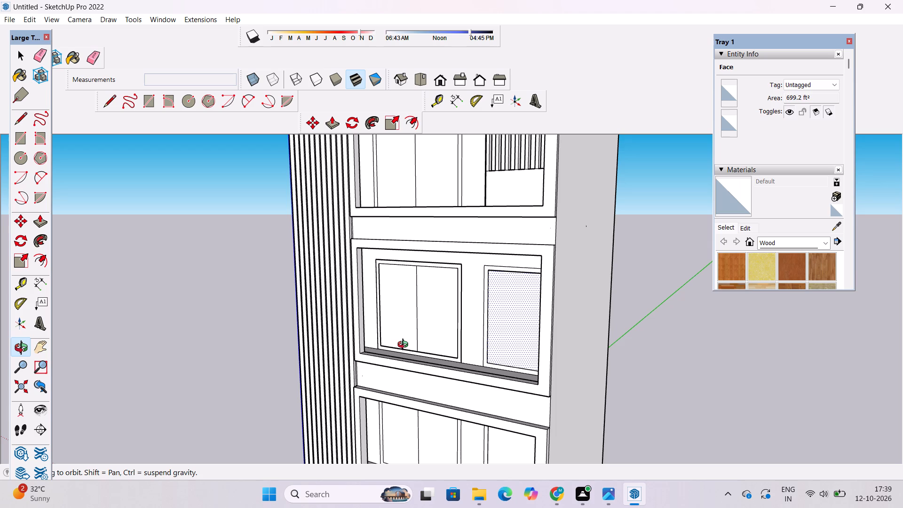
scroll(423, 343, down, 4)
scroll(416, 379, up, 5)
drag(412, 365, 418, 370)
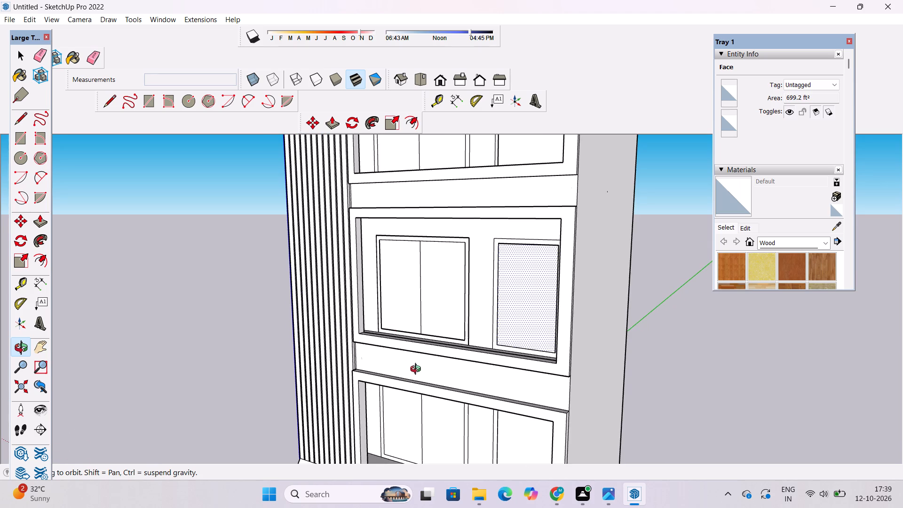
drag(418, 370, 498, 441)
drag(495, 377, 623, 325)
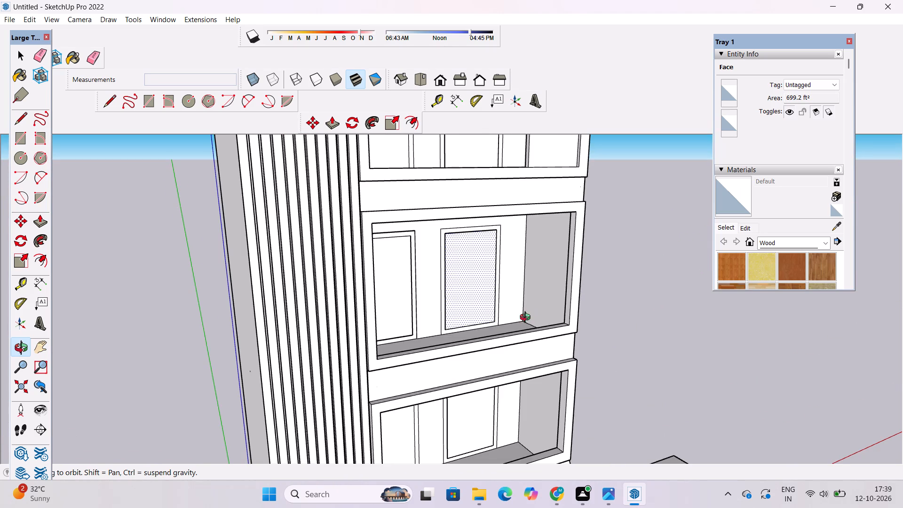
drag(514, 362, 499, 324)
scroll(489, 286, down, 2)
shift+drag(502, 299, 468, 316)
drag(471, 341, 418, 342)
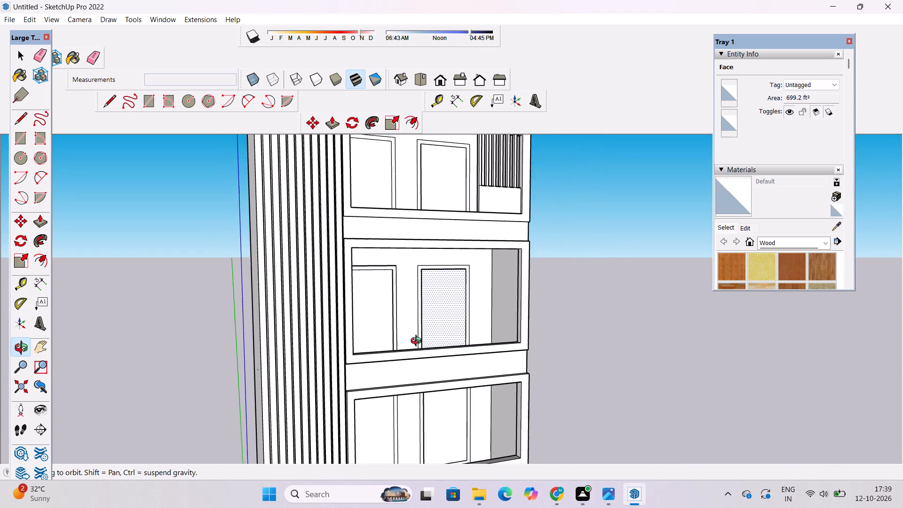
drag(418, 342, 394, 342)
shift+drag(469, 327, 361, 341)
key(space)
click(494, 316)
Push/pull the double-pane window's frame by 2" on the slatted-screen balcony, using a single panel's face as the depth reference.
scroll(319, 270, down, 5)
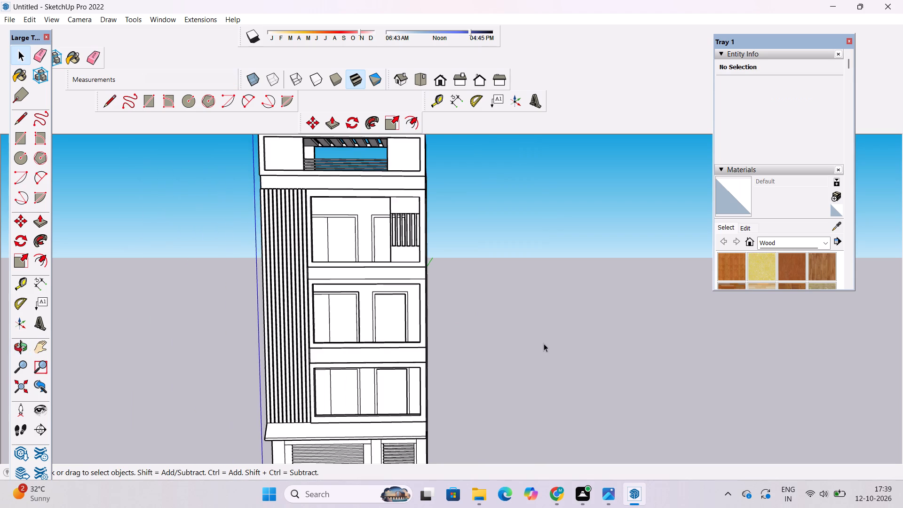
scroll(386, 234, up, 9)
key(p)
scroll(314, 175, up, 3)
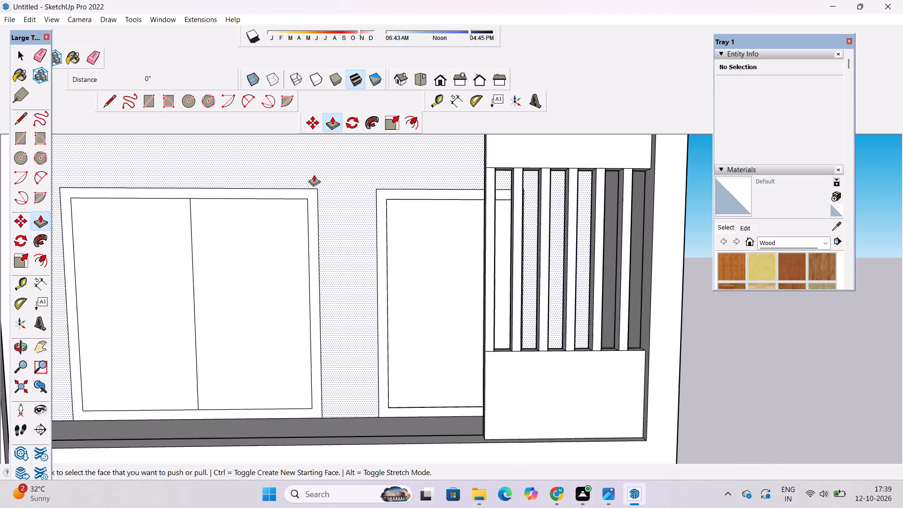
scroll(314, 175, up, 9)
click(321, 232)
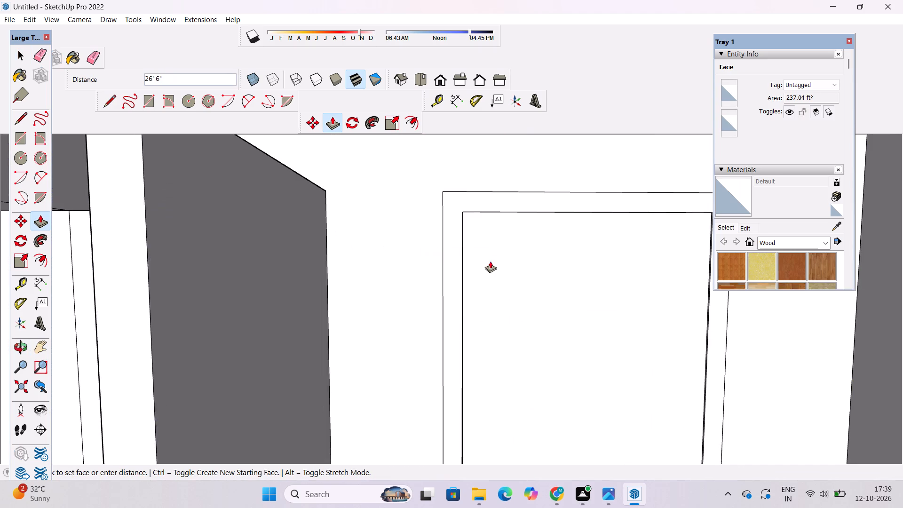
click(531, 264)
Push/pull the double-pane window's frame on the lowest balcony level with the face of the neighbouring single panel.
scroll(485, 199, down, 20)
scroll(485, 199, down, 2)
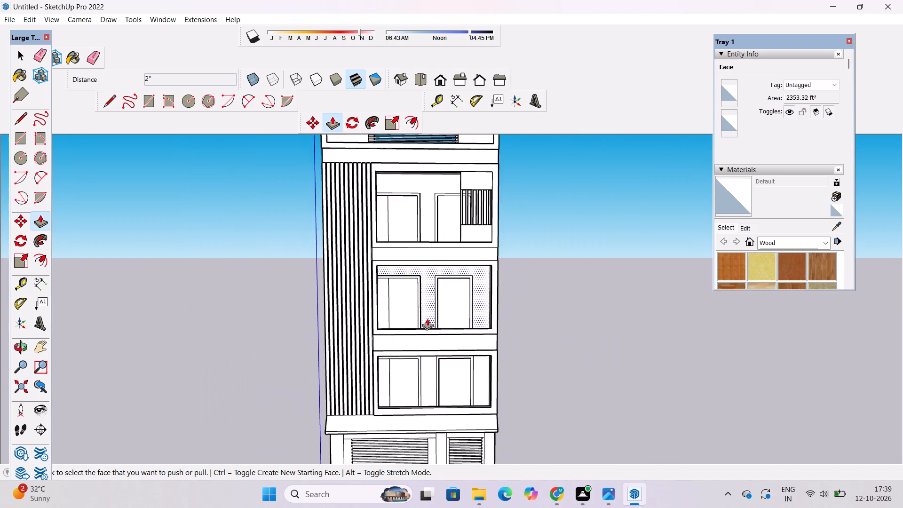
scroll(420, 402, up, 20)
scroll(420, 402, up, 2)
click(370, 292)
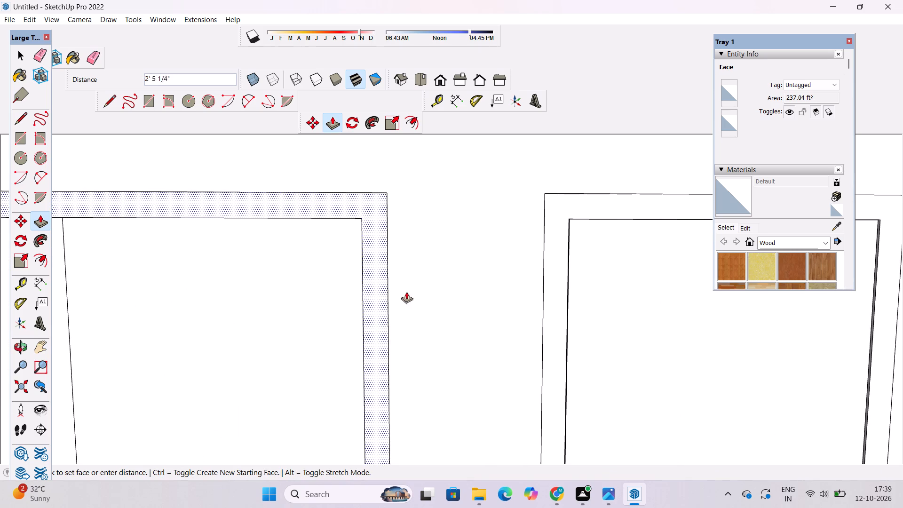
click(615, 281)
Examine the lowest balcony's window frame, side wall and floor above the sloped canopy.
key(o)
scroll(443, 251, down, 8)
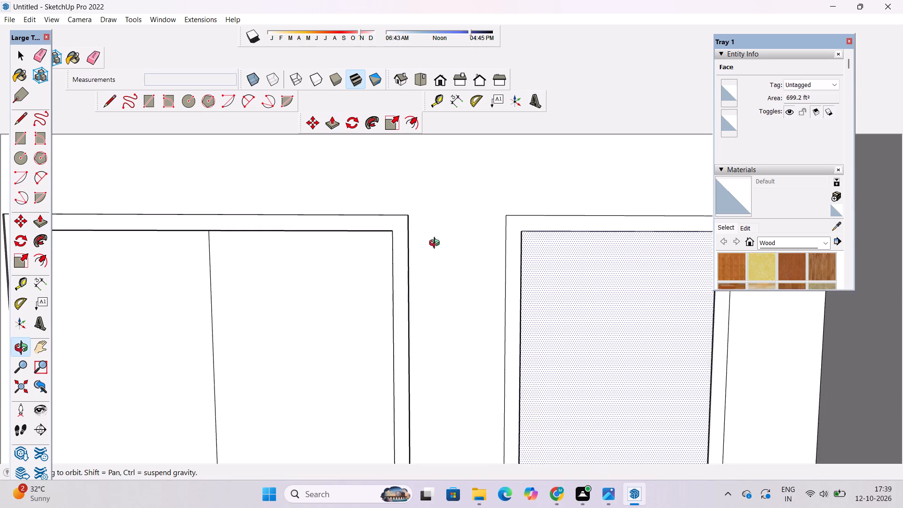
scroll(436, 244, down, 4)
drag(560, 310, 361, 319)
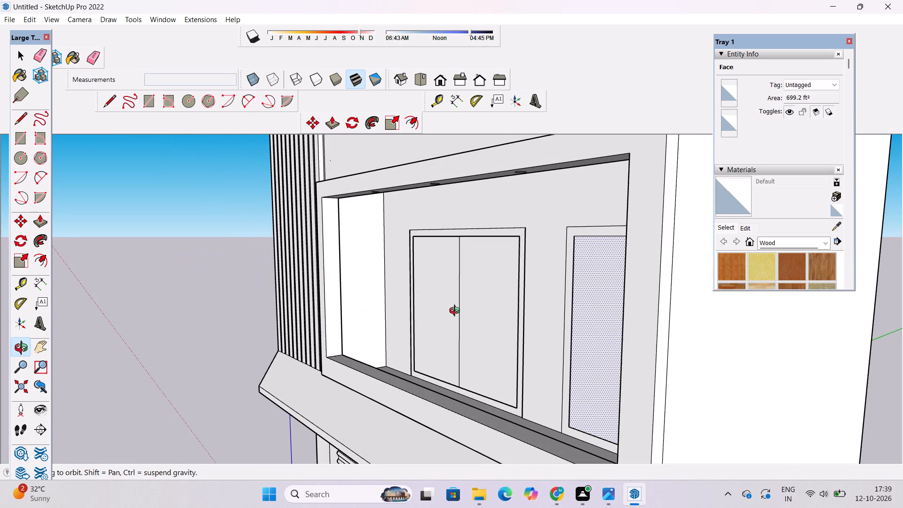
scroll(457, 312, down, 5)
scroll(457, 312, up, 4)
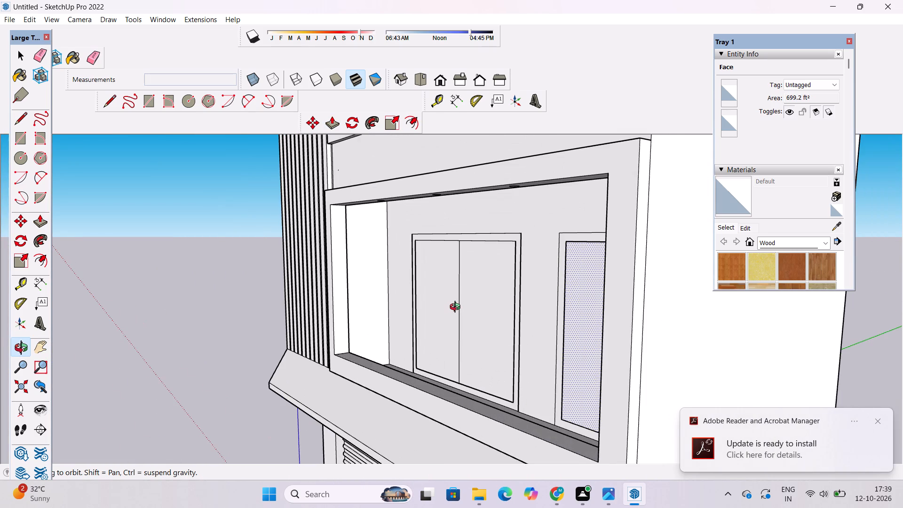
scroll(457, 307, down, 5)
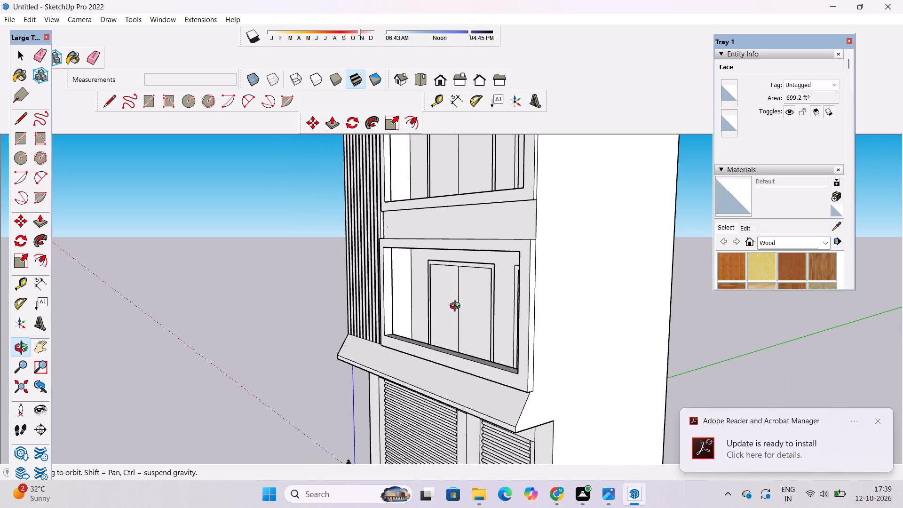
scroll(457, 307, up, 4)
scroll(457, 307, down, 4)
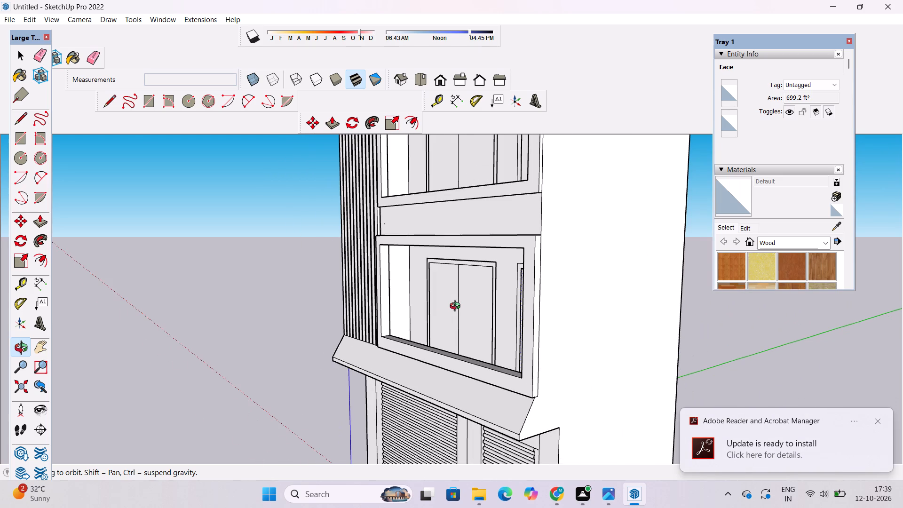
scroll(457, 307, down, 1)
shift+drag(453, 341, 460, 278)
Examine the ground-floor front, covering the sloped canopy's underside, the two slatted shutters, the piers and the plinth.
drag(430, 299, 541, 282)
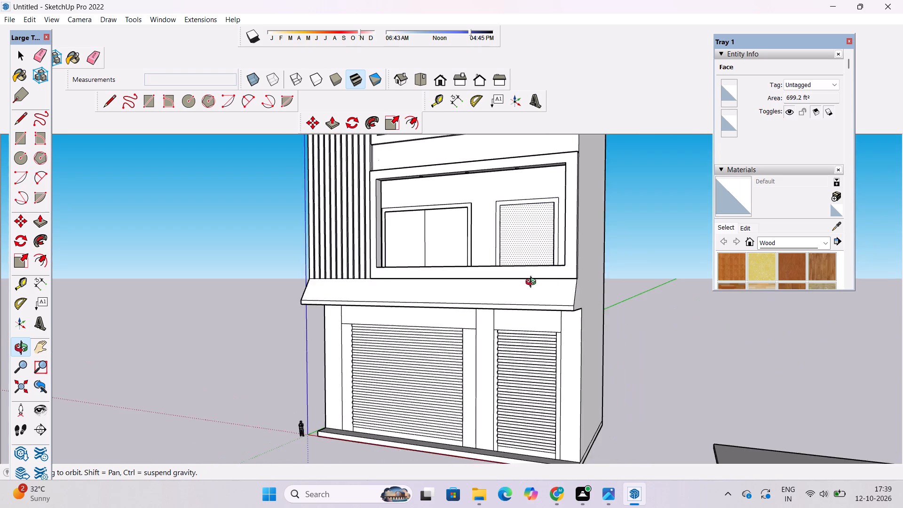
scroll(525, 284, down, 4)
drag(503, 385, 658, 416)
drag(583, 416, 493, 333)
scroll(488, 325, up, 4)
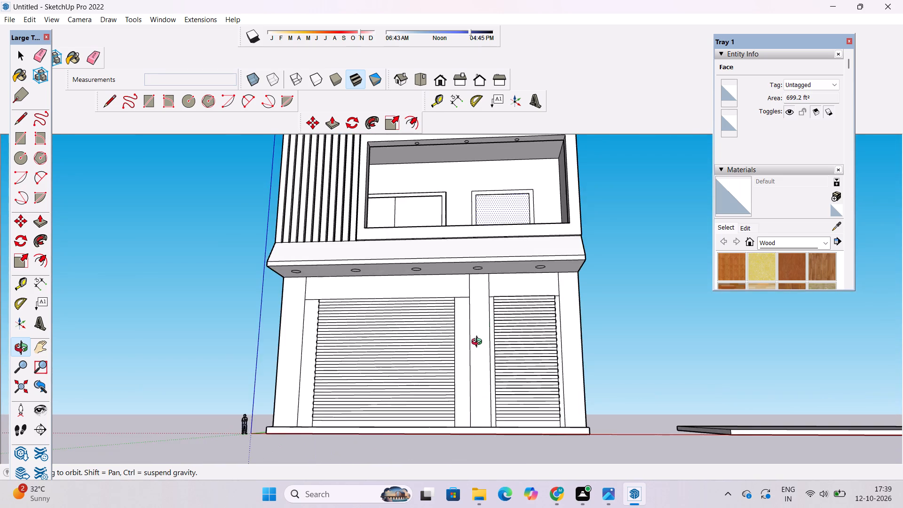
scroll(545, 379, up, 11)
drag(707, 375, 485, 432)
scroll(491, 409, down, 4)
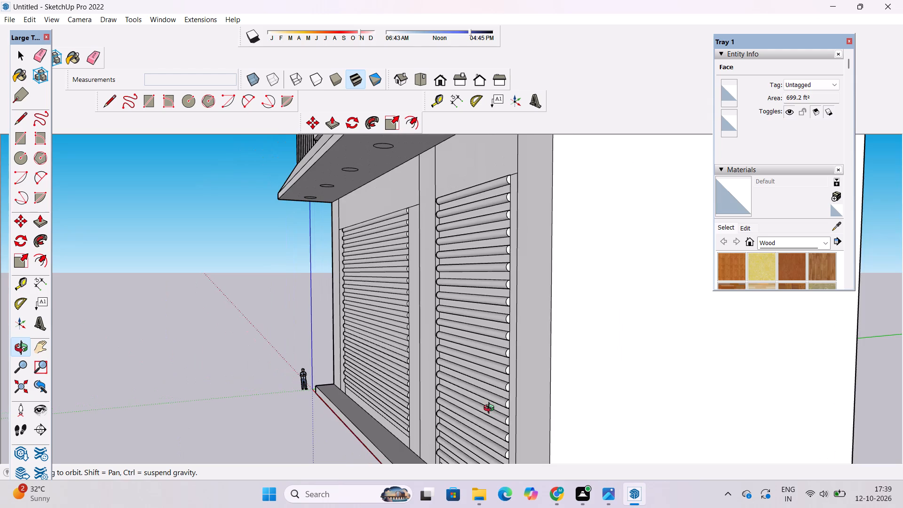
drag(473, 407, 505, 404)
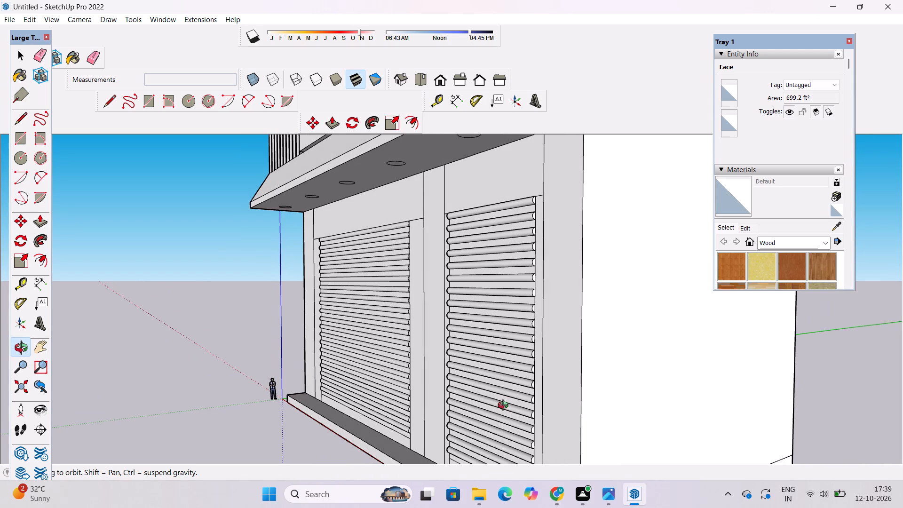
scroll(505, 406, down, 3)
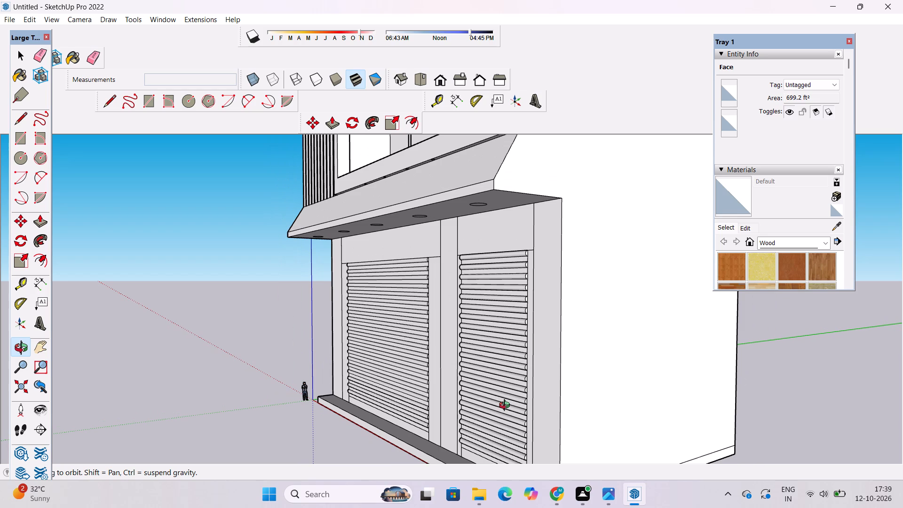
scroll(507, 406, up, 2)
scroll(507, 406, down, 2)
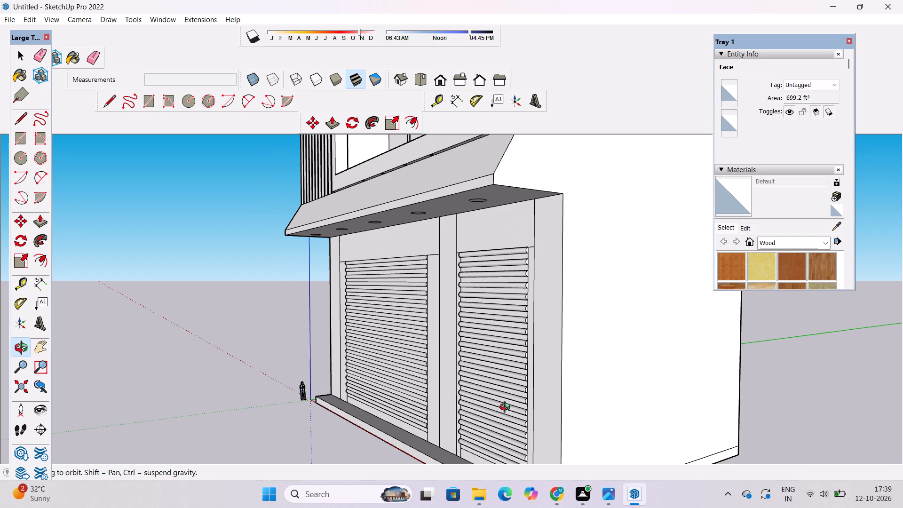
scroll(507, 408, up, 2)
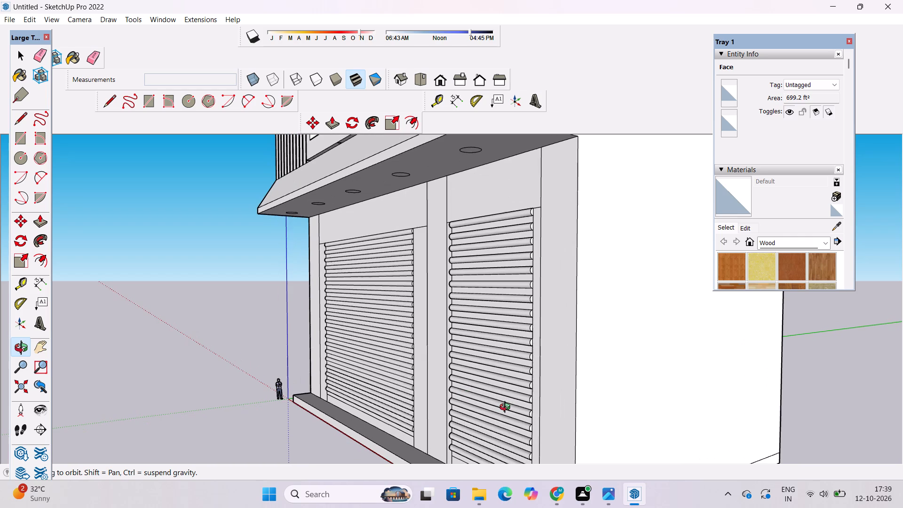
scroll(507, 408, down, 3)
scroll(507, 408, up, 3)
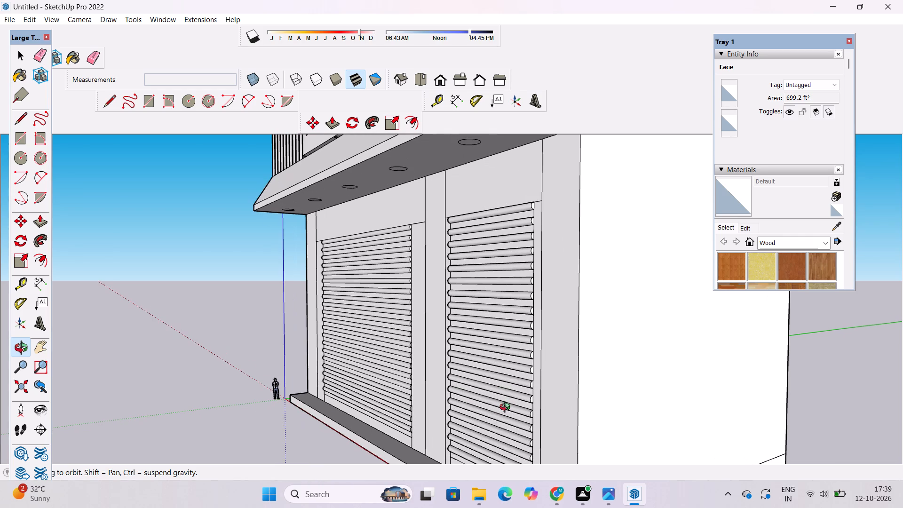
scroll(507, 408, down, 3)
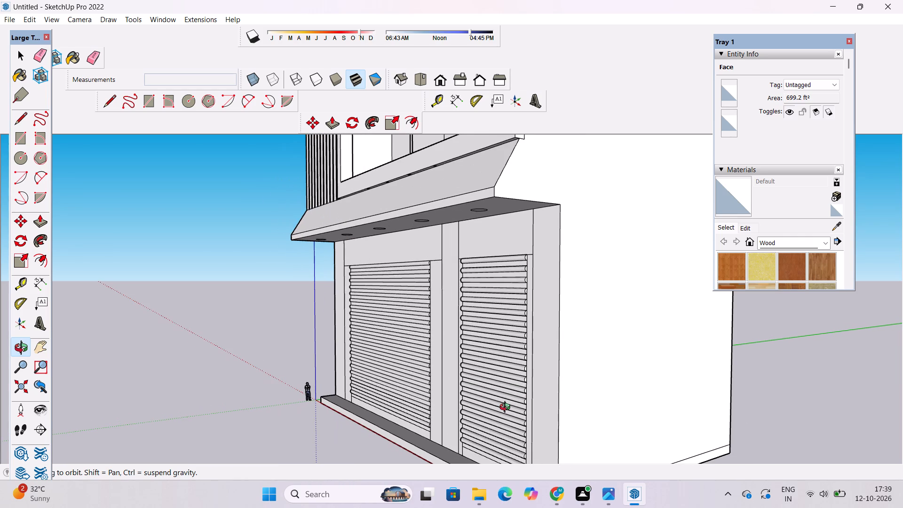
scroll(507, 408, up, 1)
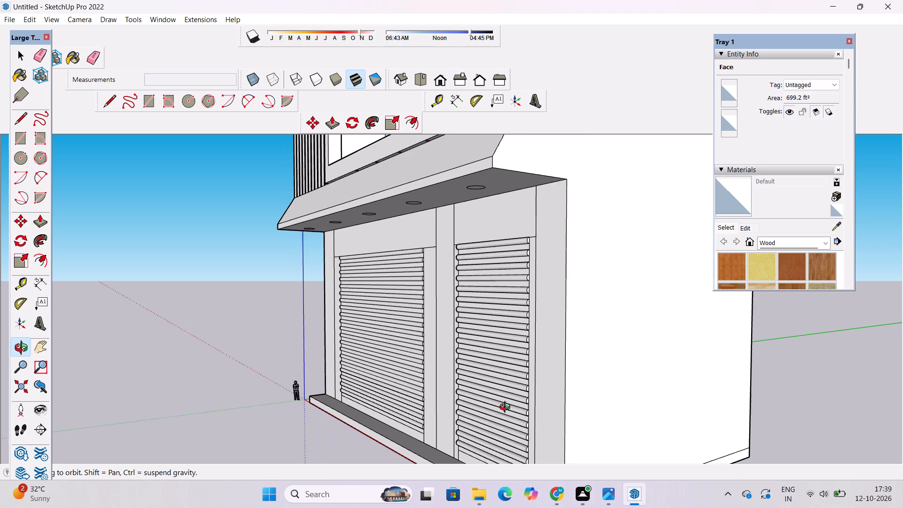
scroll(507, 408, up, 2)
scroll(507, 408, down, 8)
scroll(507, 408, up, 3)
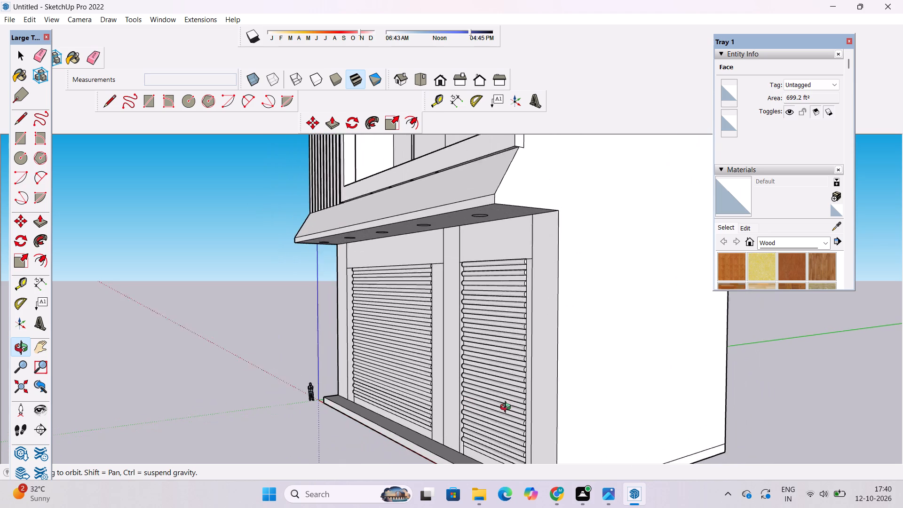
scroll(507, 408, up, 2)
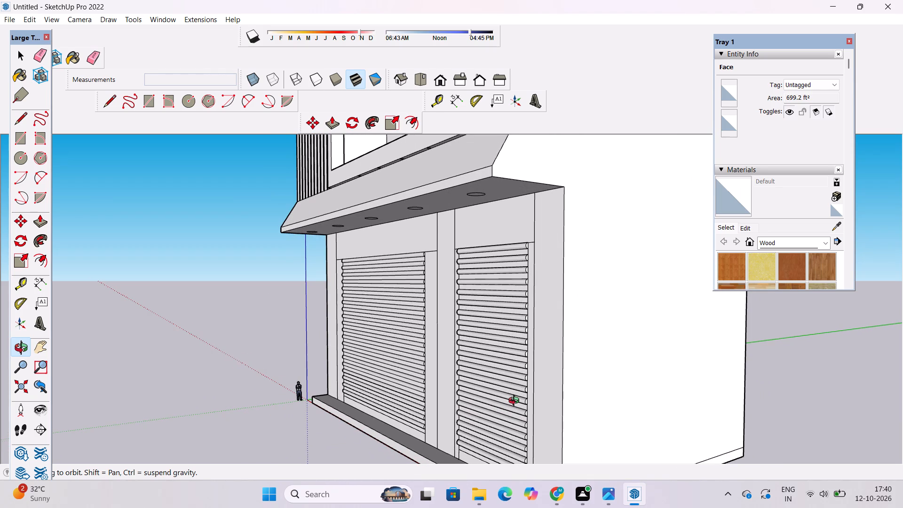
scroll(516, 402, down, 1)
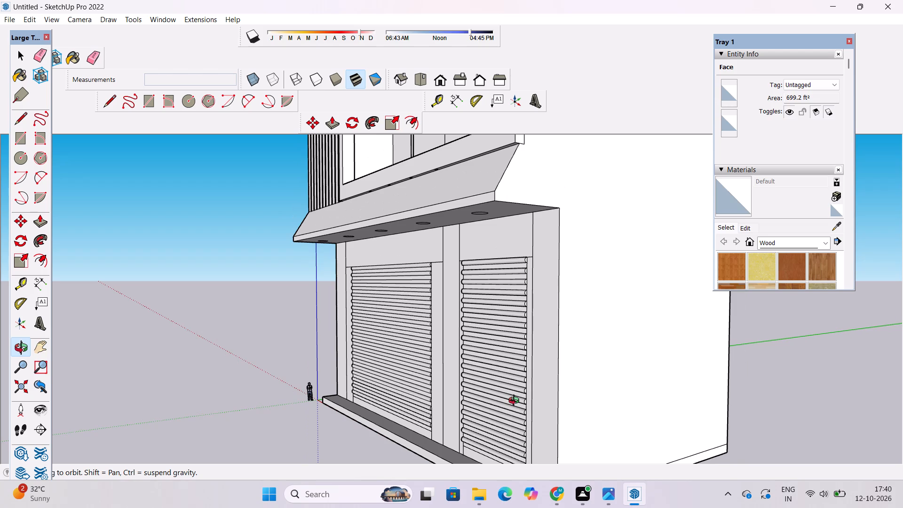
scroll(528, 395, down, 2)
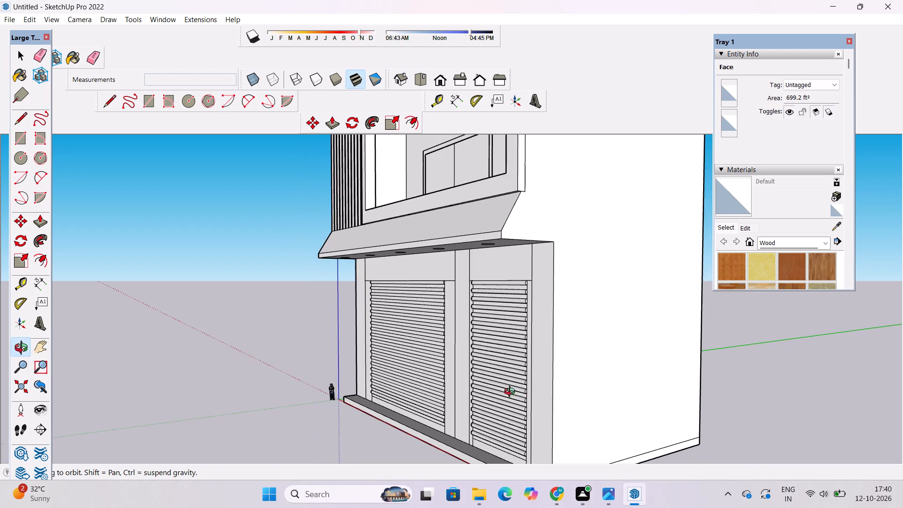
Examine the ground-floor facade from oblique and straight-on front views, covering both slatted shutters, the piers, the plinth and the canopy with its underside circles.
drag(425, 391, 679, 360)
drag(434, 407, 671, 423)
drag(665, 427, 433, 456)
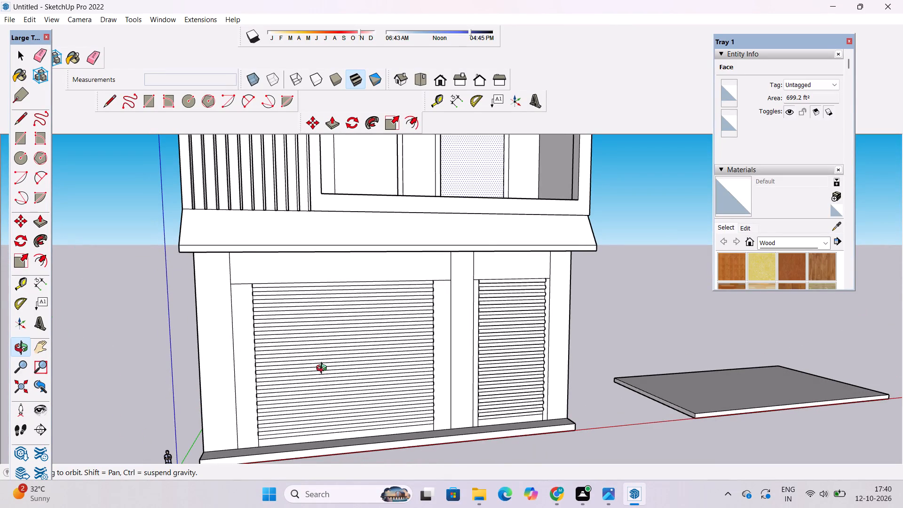
scroll(638, 332, down, 3)
shift+drag(529, 384, 593, 375)
drag(593, 375, 521, 408)
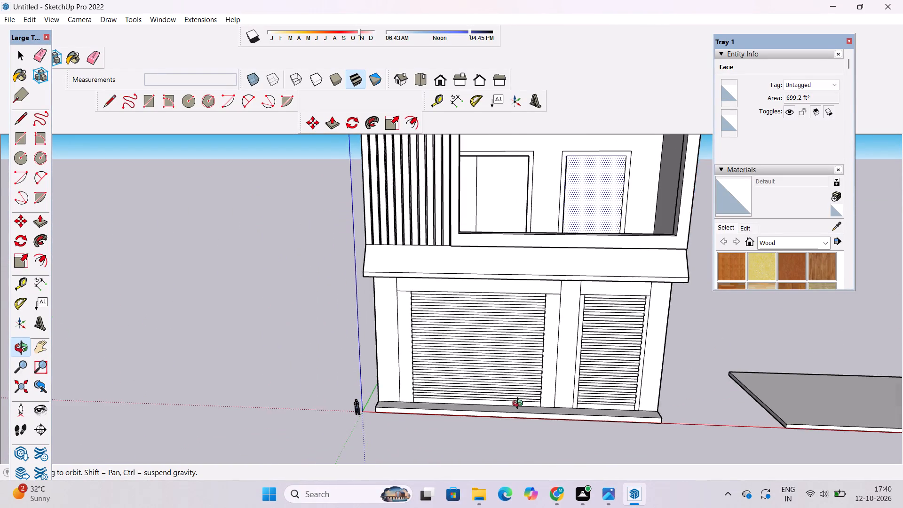
scroll(520, 399, up, 5)
scroll(520, 399, down, 4)
drag(518, 438, 530, 384)
scroll(519, 392, up, 2)
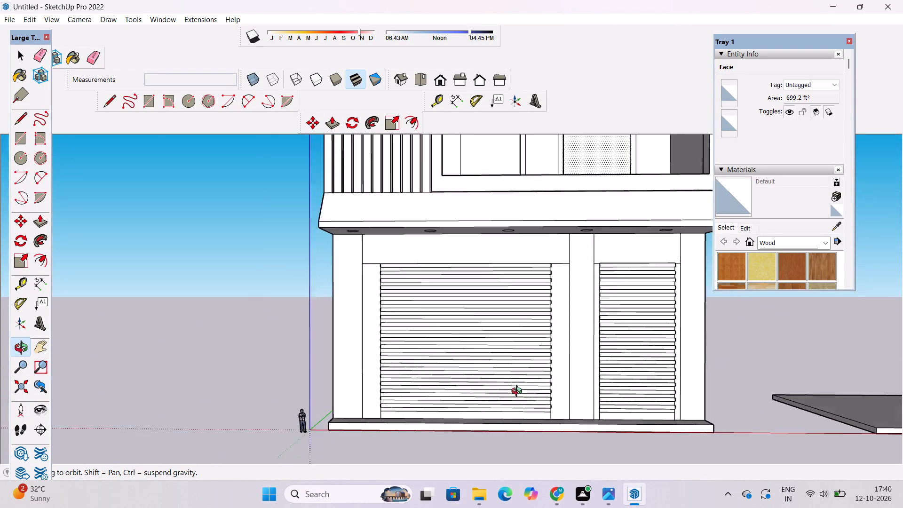
scroll(519, 392, up, 1)
shift+drag(519, 392, 519, 405)
scroll(519, 405, down, 2)
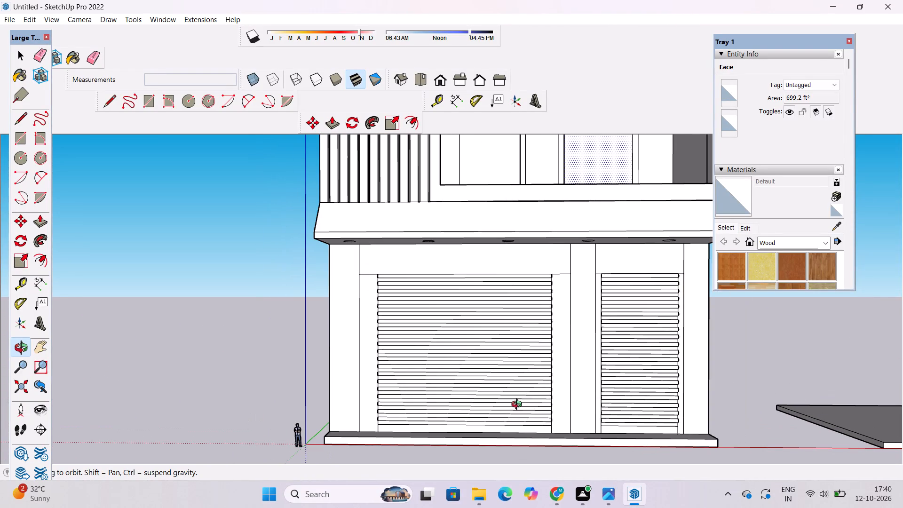
scroll(519, 405, up, 1)
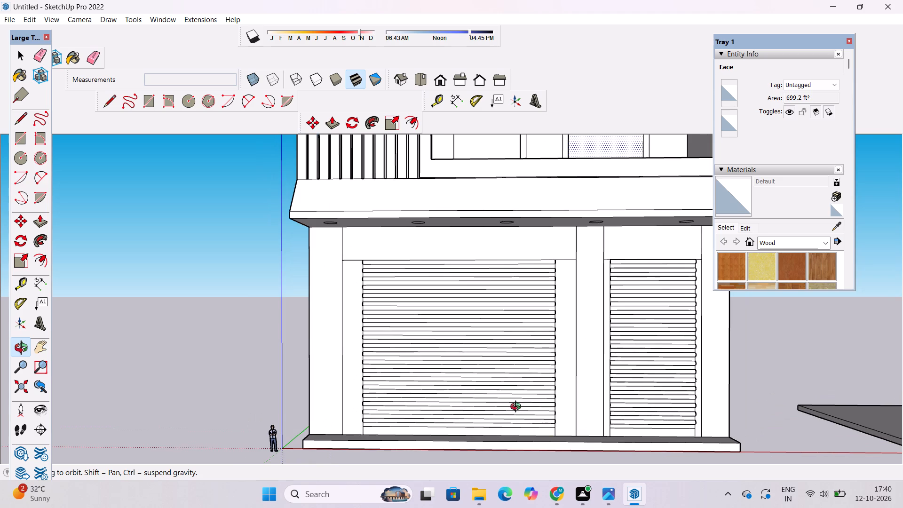
scroll(490, 402, down, 3)
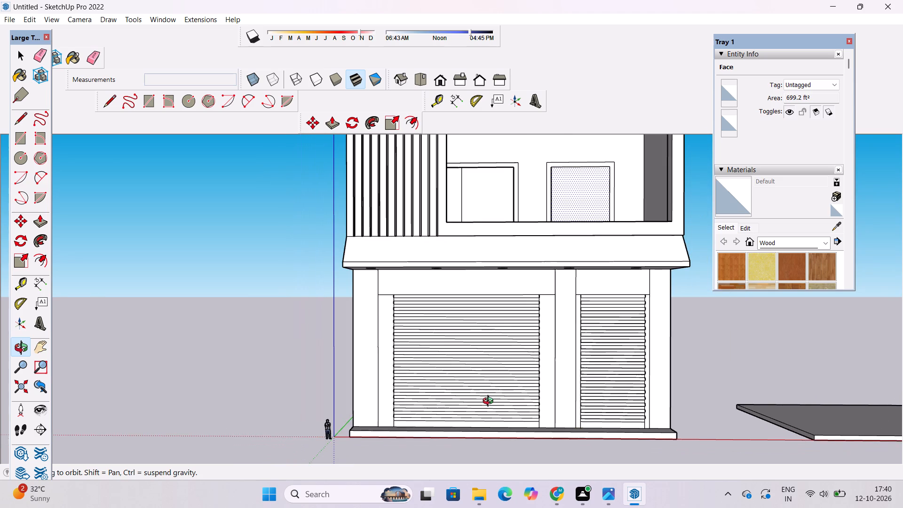
Examine the ground-floor shutters, sloped canopy and lower balcony levels from front, oblique and side views.
scroll(490, 402, up, 3)
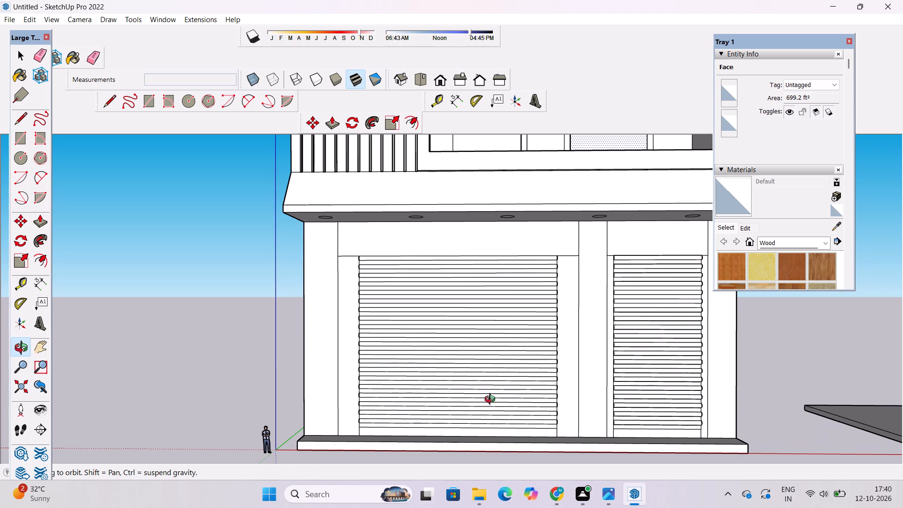
scroll(500, 403, down, 11)
drag(429, 377, 539, 391)
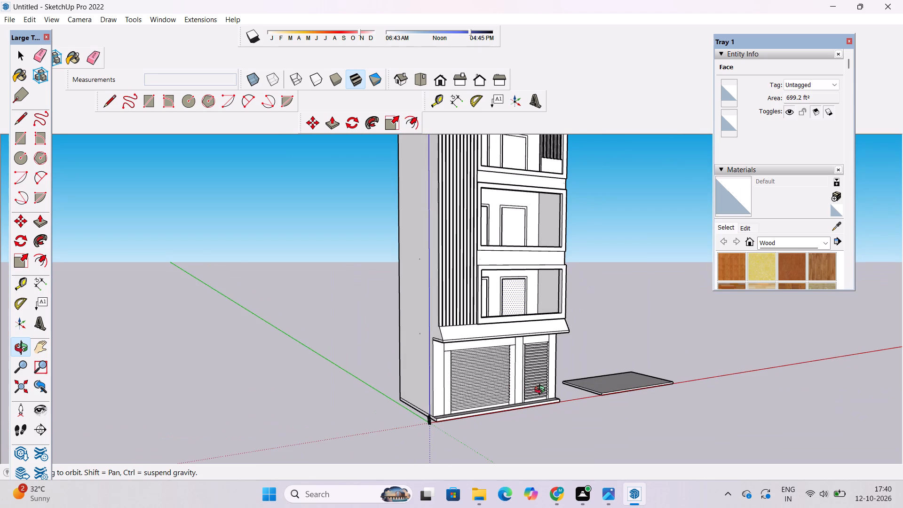
scroll(517, 329, up, 13)
drag(697, 402, 665, 403)
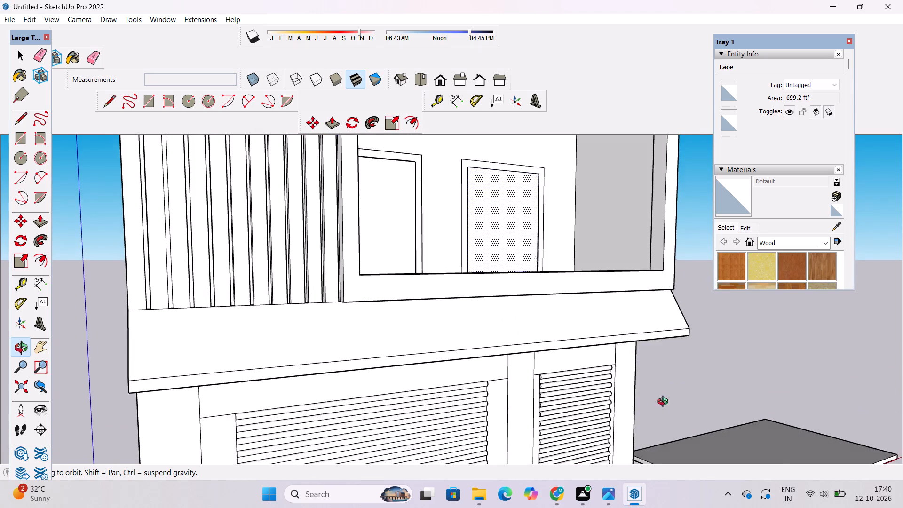
drag(665, 403, 522, 391)
scroll(509, 391, down, 5)
drag(685, 386, 517, 429)
scroll(559, 324, down, 3)
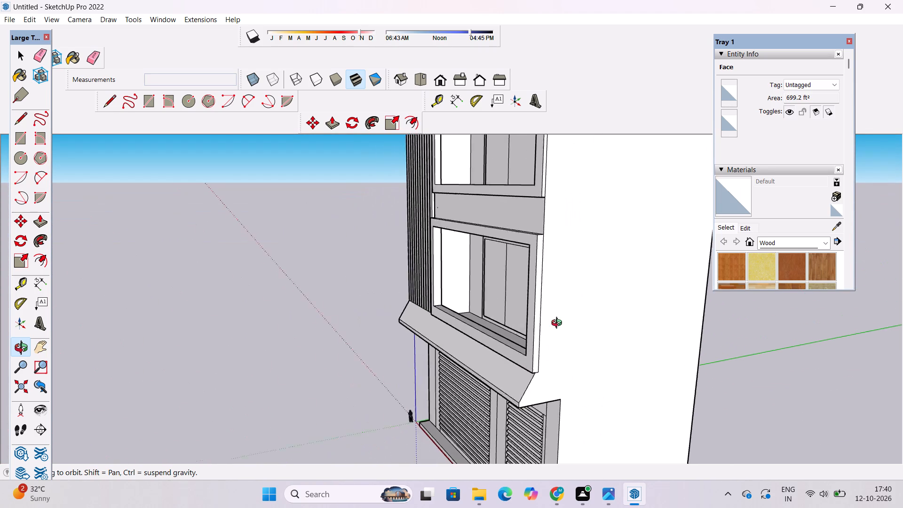
scroll(559, 324, down, 3)
Examine the lowest balcony's double-pane window, its frame and the neighbouring single panel from several angles.
scroll(436, 254, up, 12)
scroll(549, 387, up, 4)
drag(530, 409, 578, 417)
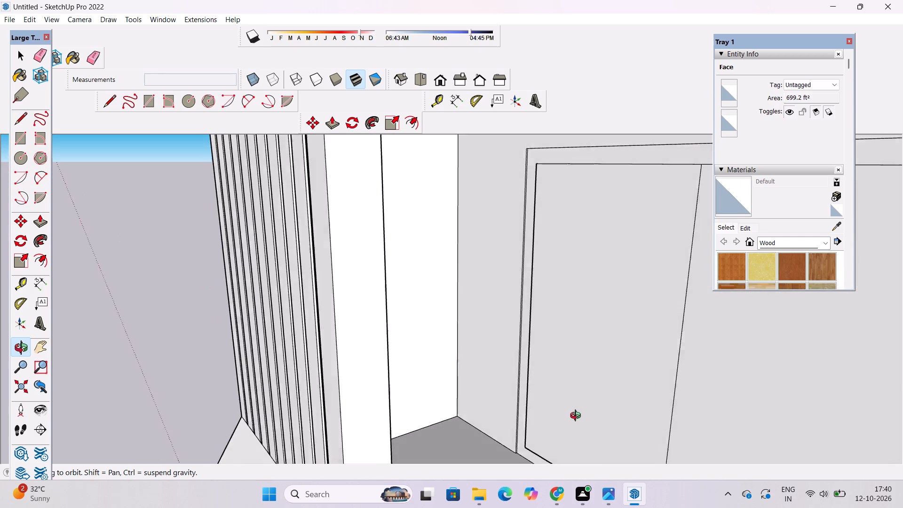
drag(578, 417, 578, 417)
scroll(544, 361, down, 4)
drag(580, 393, 658, 393)
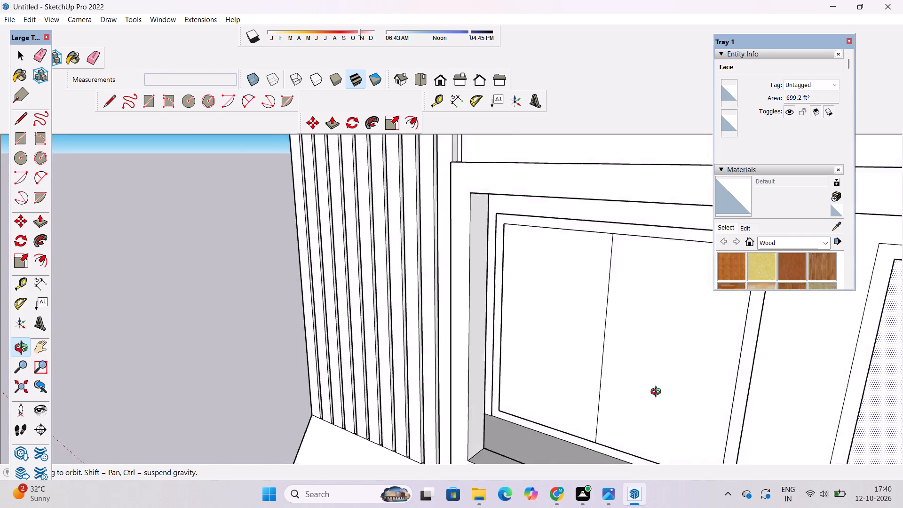
drag(658, 393, 772, 367)
scroll(653, 316, down, 3)
shift+drag(650, 334, 623, 349)
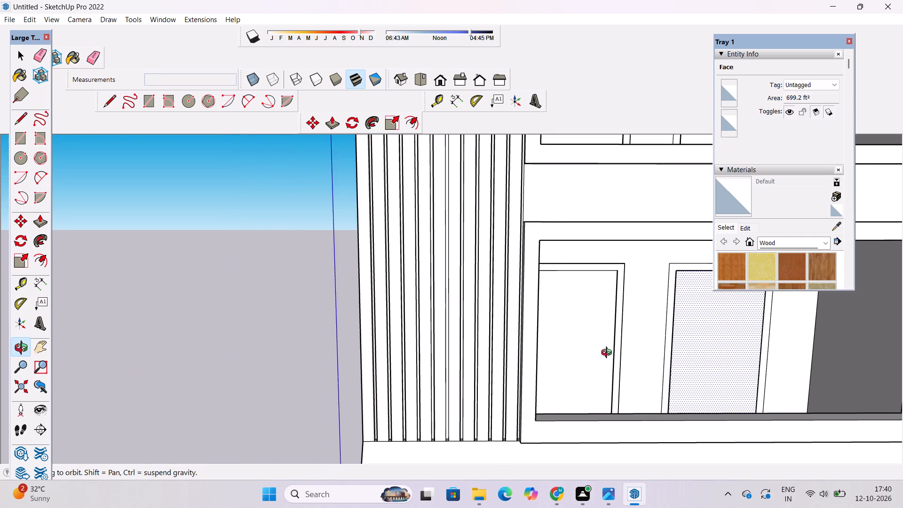
drag(599, 354, 543, 357)
scroll(541, 354, up, 3)
shift+drag(554, 351, 453, 333)
drag(467, 347, 485, 349)
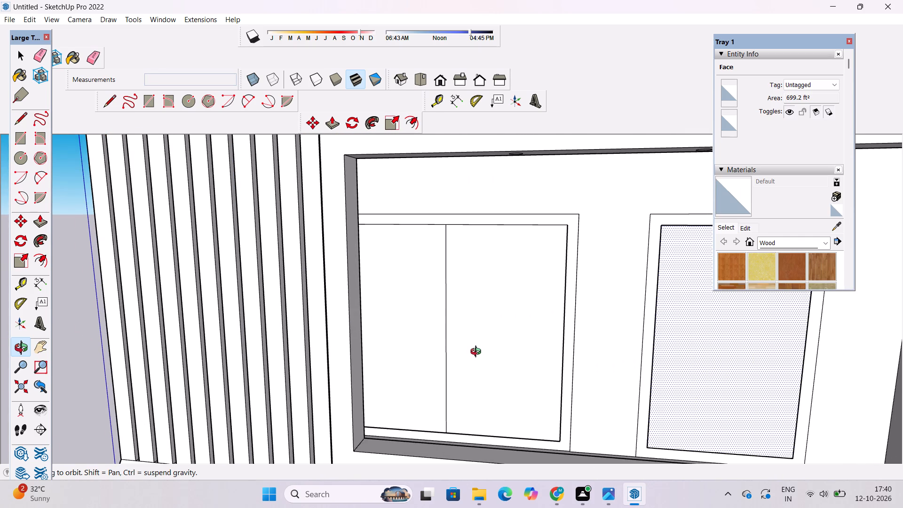
shift+drag(472, 354, 479, 339)
drag(463, 388, 487, 371)
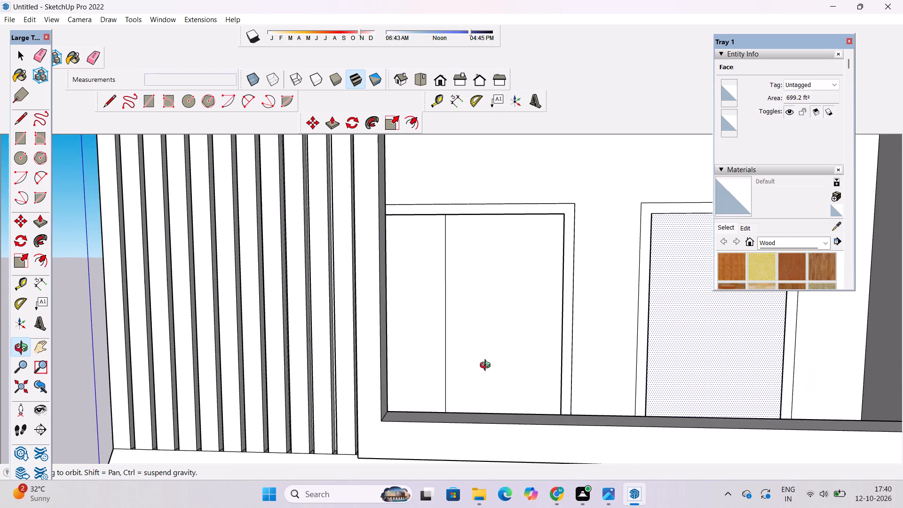
shift+drag(484, 362, 481, 376)
shift+drag(455, 366, 454, 372)
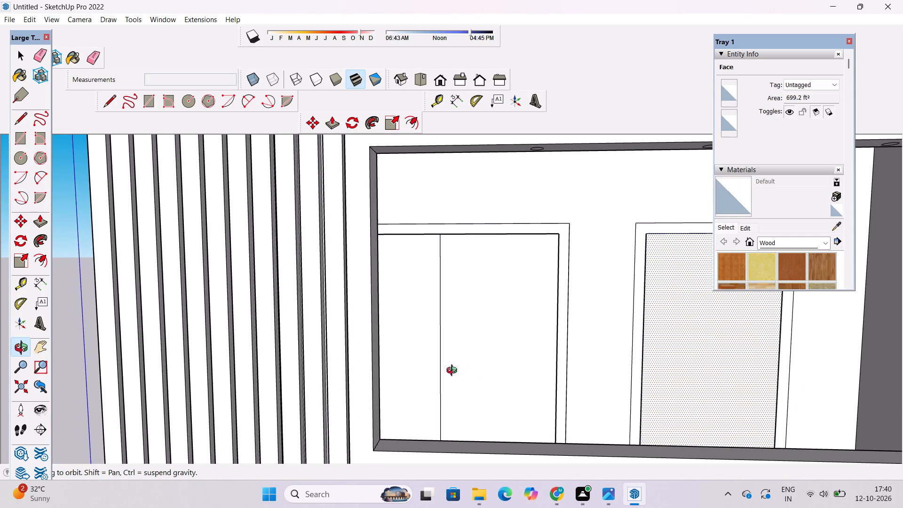
Place two vertical guides on the double-pane window's right pane, 1' from the centre line and 6" beyond that.
key(r)
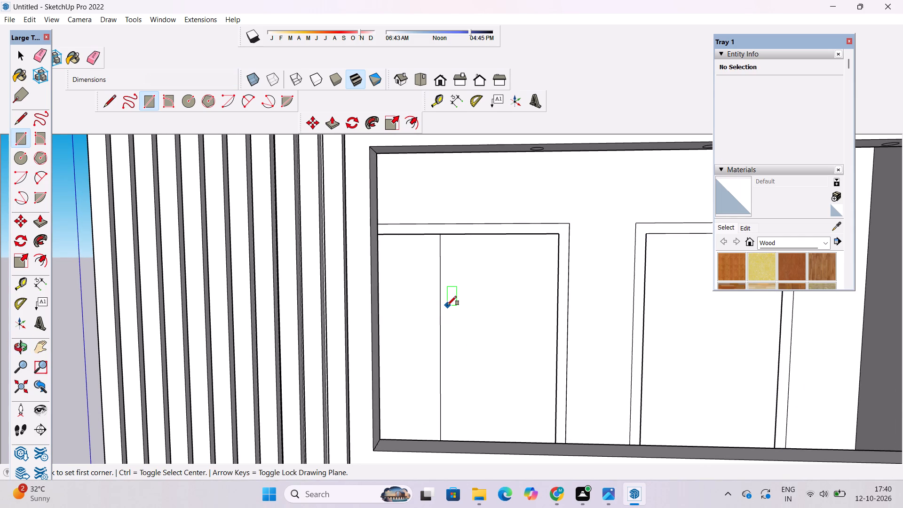
key(space)
key(t)
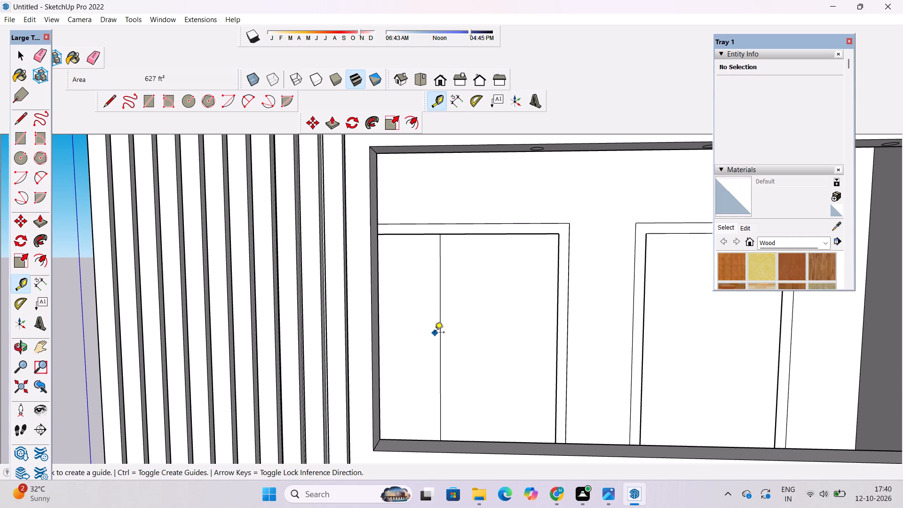
click(439, 343)
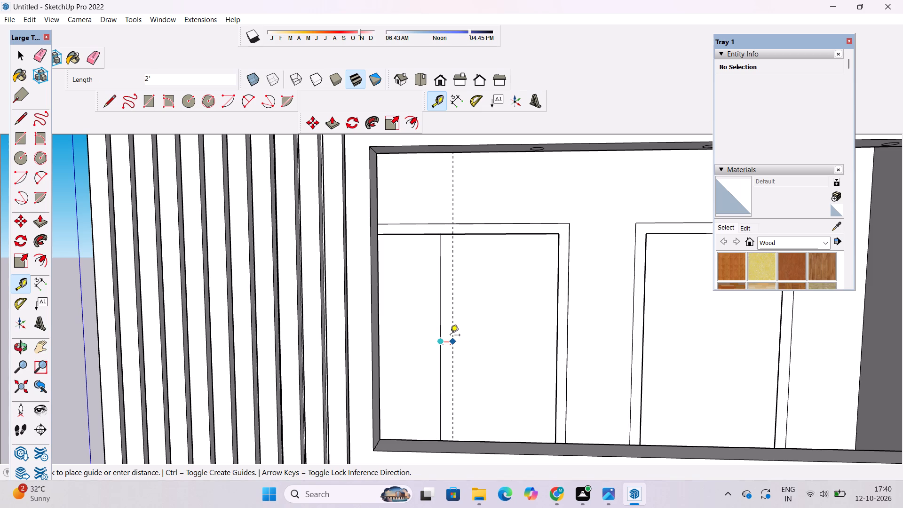
scroll(450, 336, up, 3)
text(1')
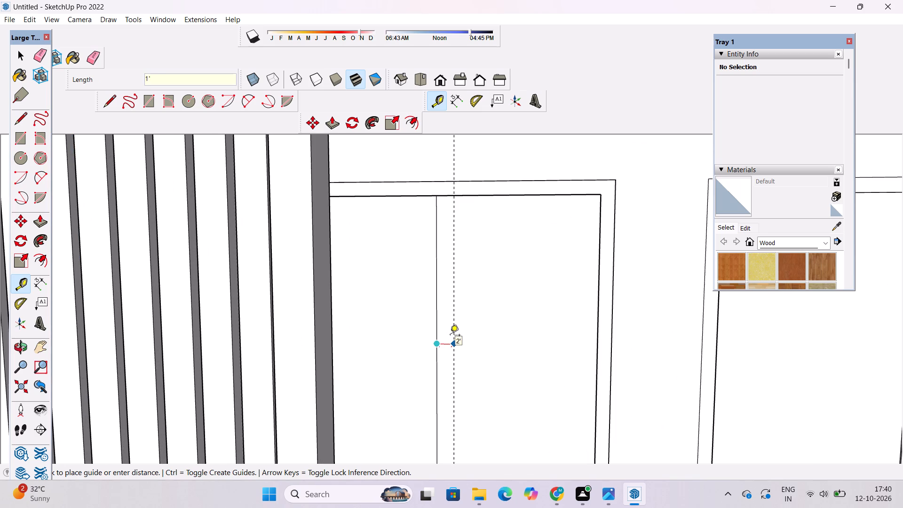
key(Return)
click(447, 311)
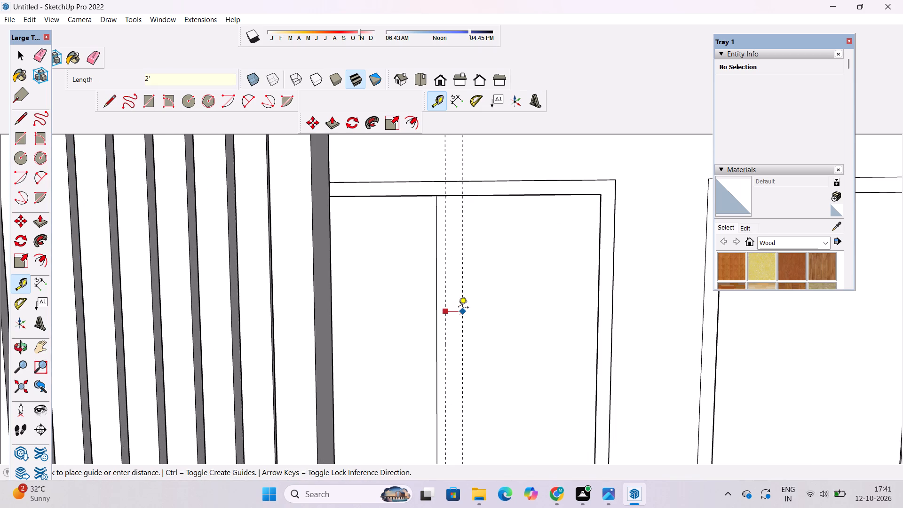
key(6)
key(shift+quotedbl)
key(Return)
Place matching vertical guides on the double-pane window's left pane, 1' from the centre line and 6" beyond that.
scroll(457, 313, down, 6)
scroll(450, 340, up, 3)
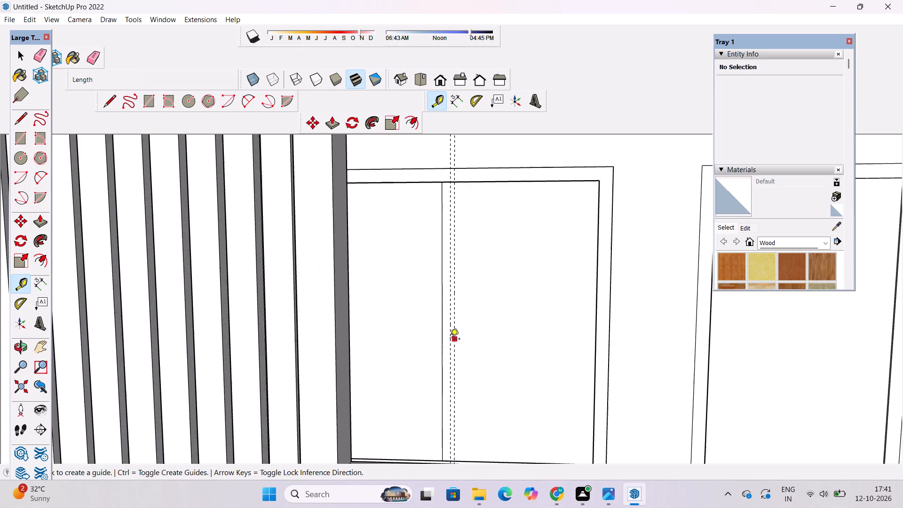
scroll(450, 340, up, 5)
click(444, 286)
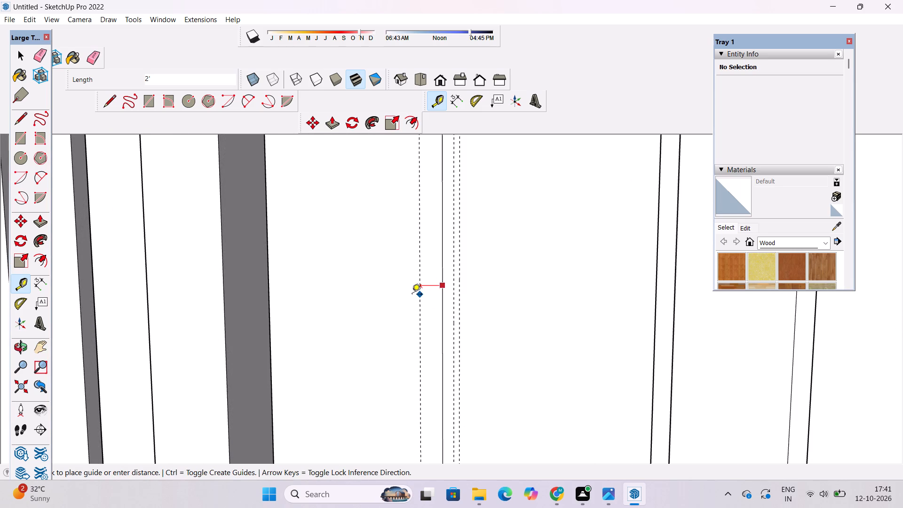
text(1')
key(Return)
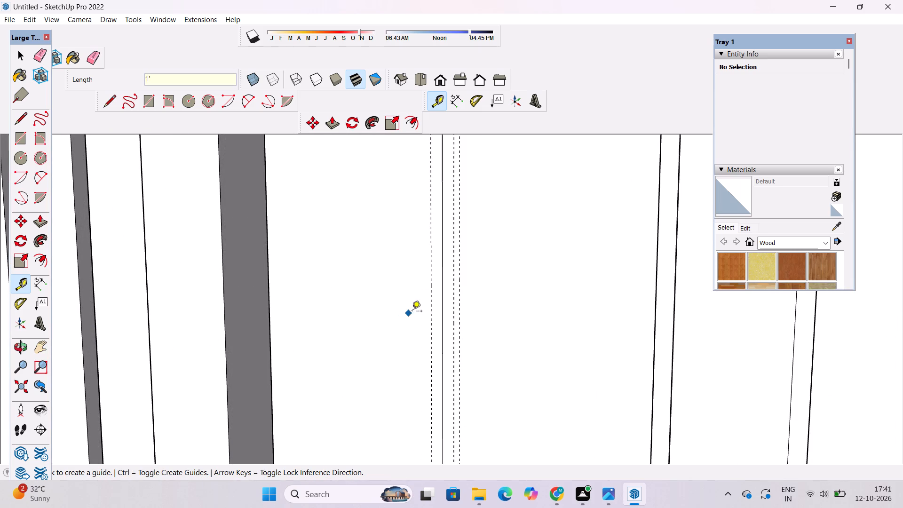
click(429, 270)
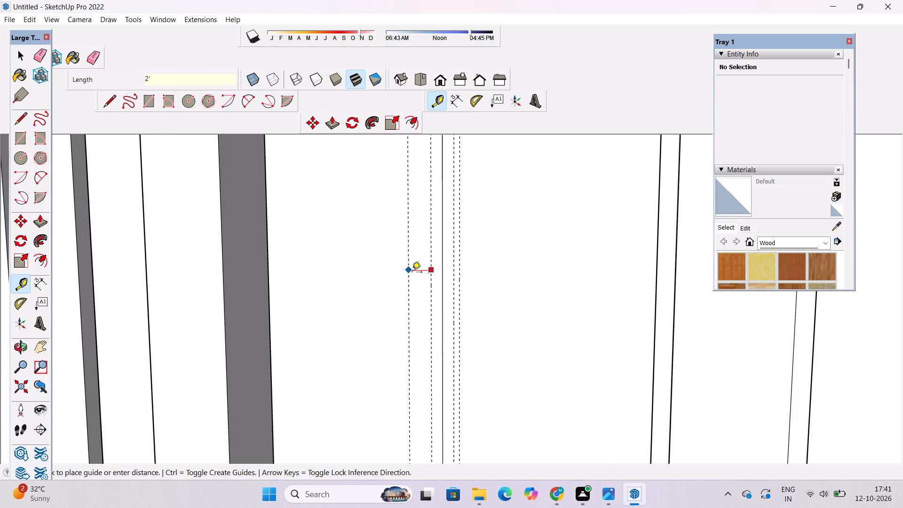
text(6")
key(Return)
Place a horizontal guide across both panes, about 14' 8" below the frame's inner top edge.
scroll(418, 307, down, 3)
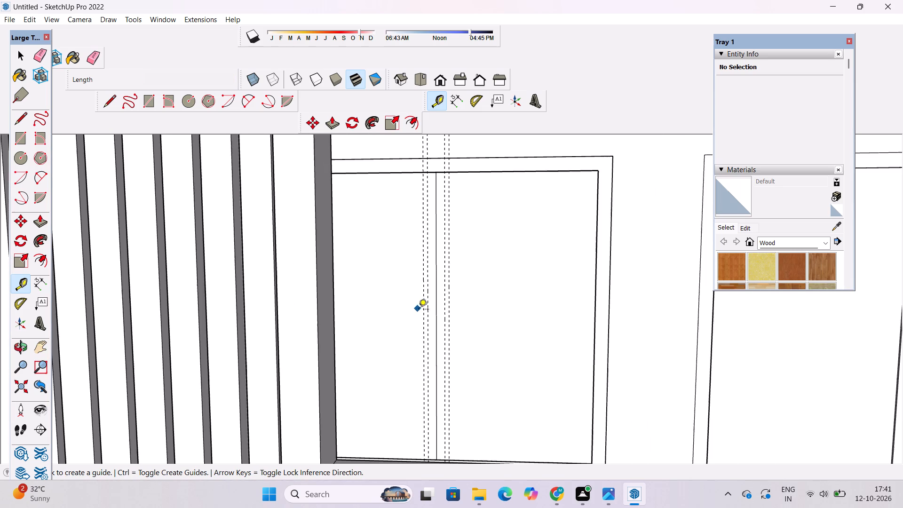
scroll(450, 186, up, 4)
click(475, 167)
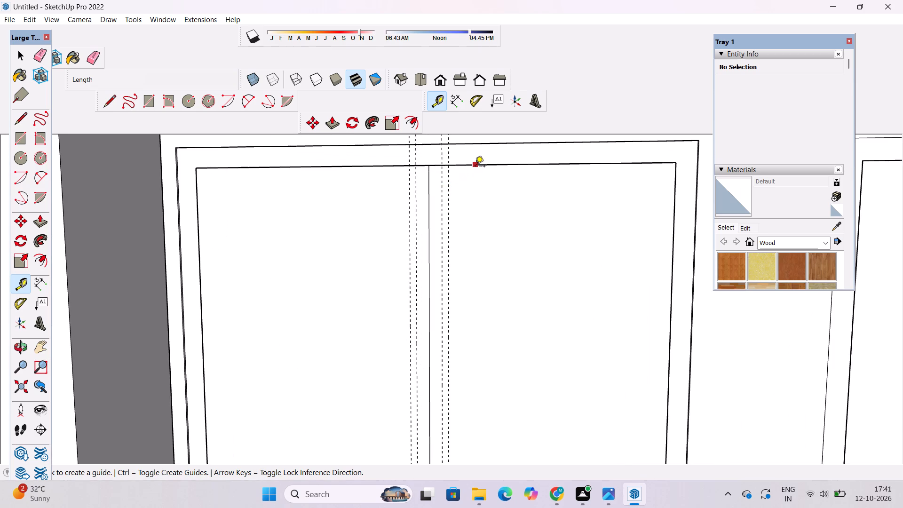
scroll(475, 183, down, 8)
scroll(466, 233, up, 3)
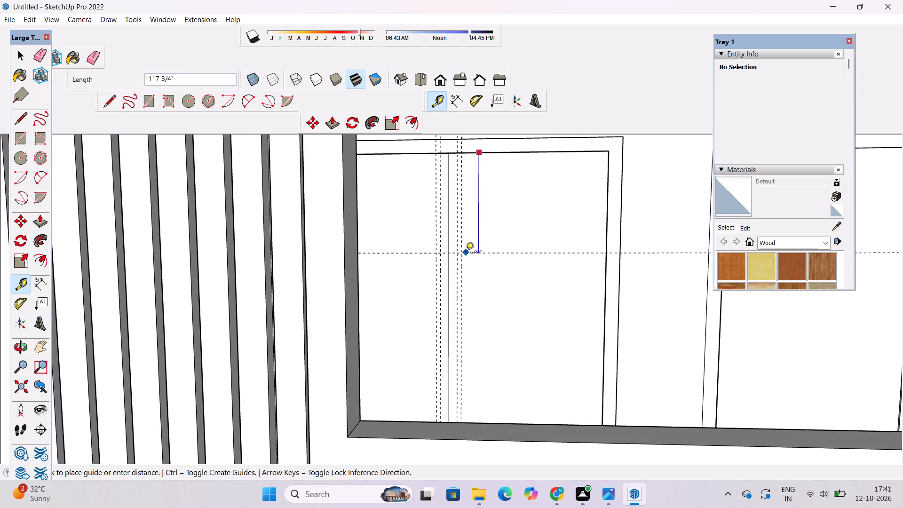
scroll(466, 253, down, 3)
scroll(467, 257, up, 1)
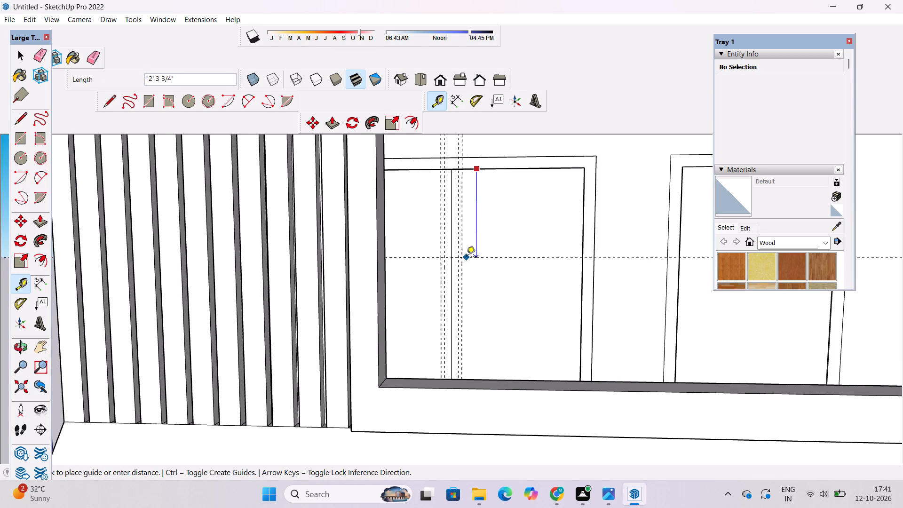
scroll(467, 258, down, 1)
scroll(464, 272, up, 3)
click(464, 272)
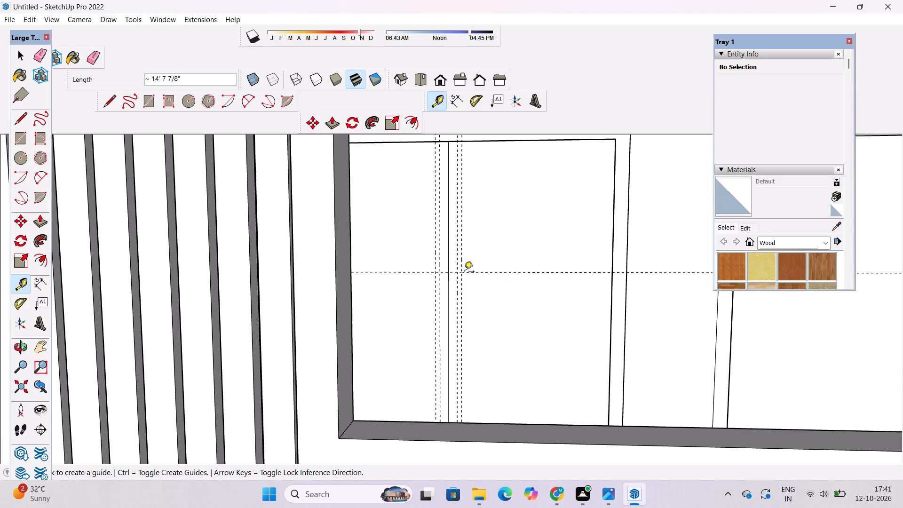
Place a second horizontal guide across both panes, about 7' 5" below the first horizontal guide.
scroll(464, 273, down, 5)
click(502, 276)
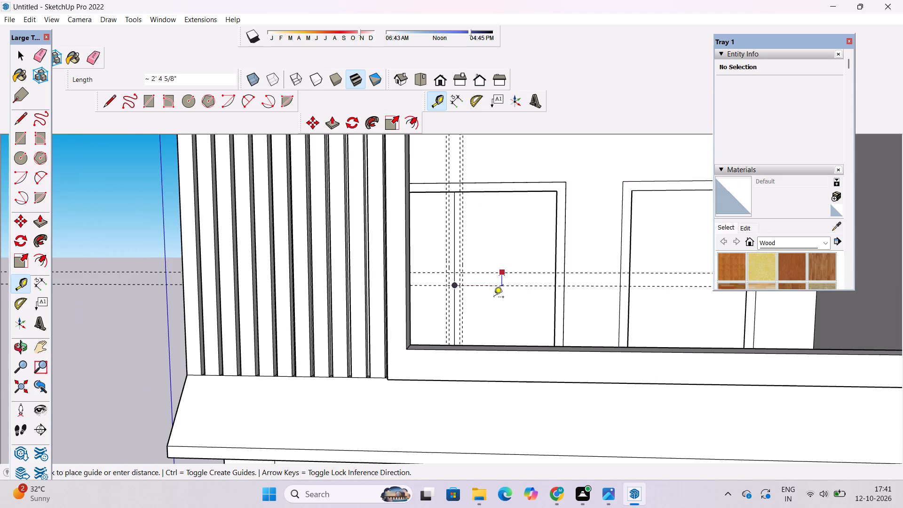
scroll(491, 309, up, 6)
click(488, 315)
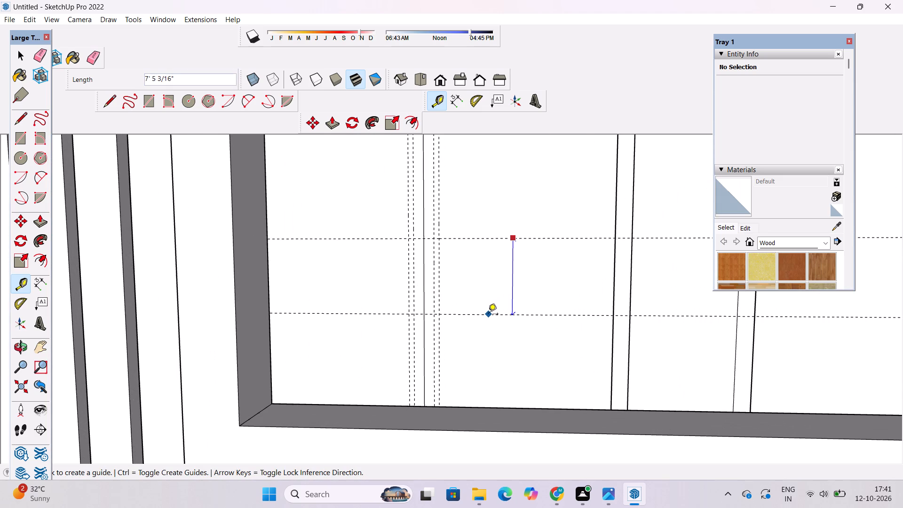
Draw a handle rectangle about 7' 5" tall and 6" wide on each pane, fitted between the guide intersections.
key(r)
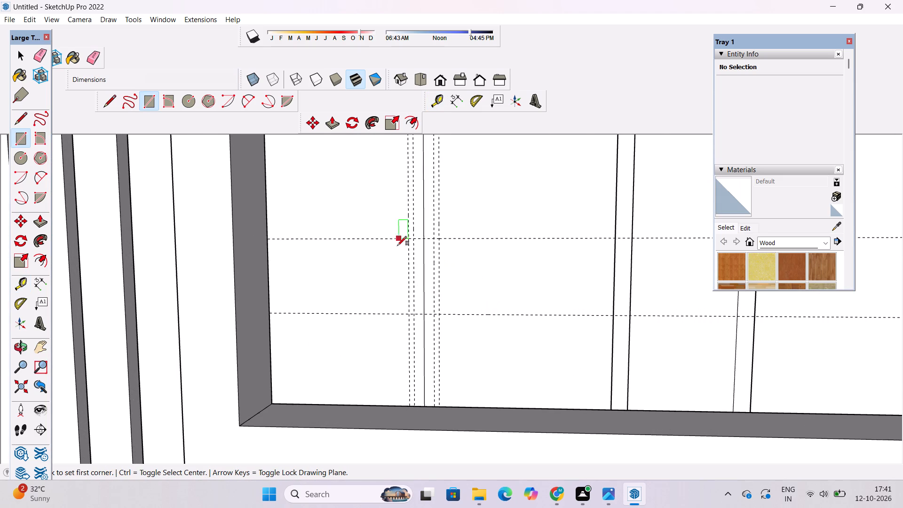
scroll(397, 246, up, 8)
click(421, 229)
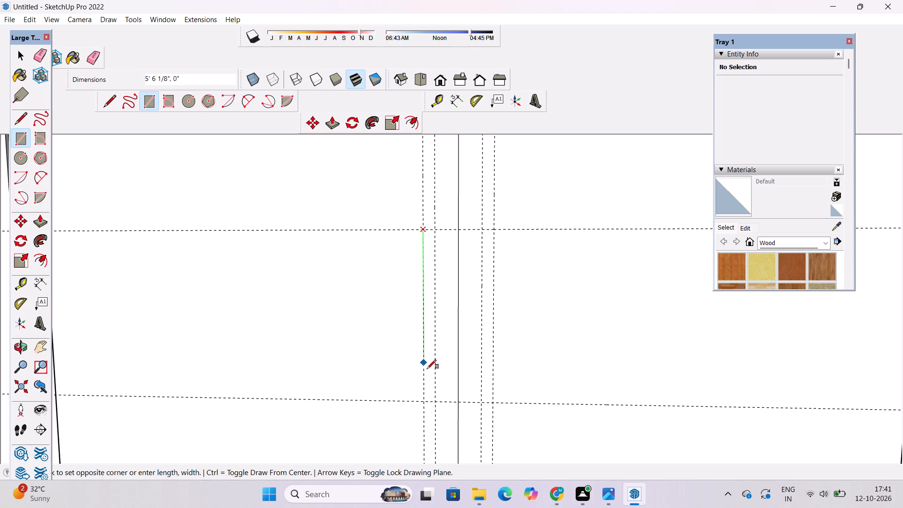
click(435, 400)
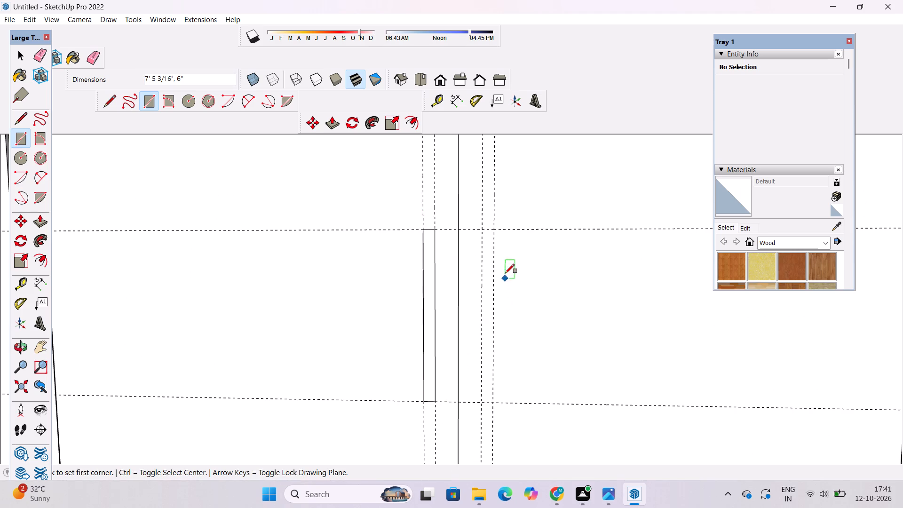
click(481, 230)
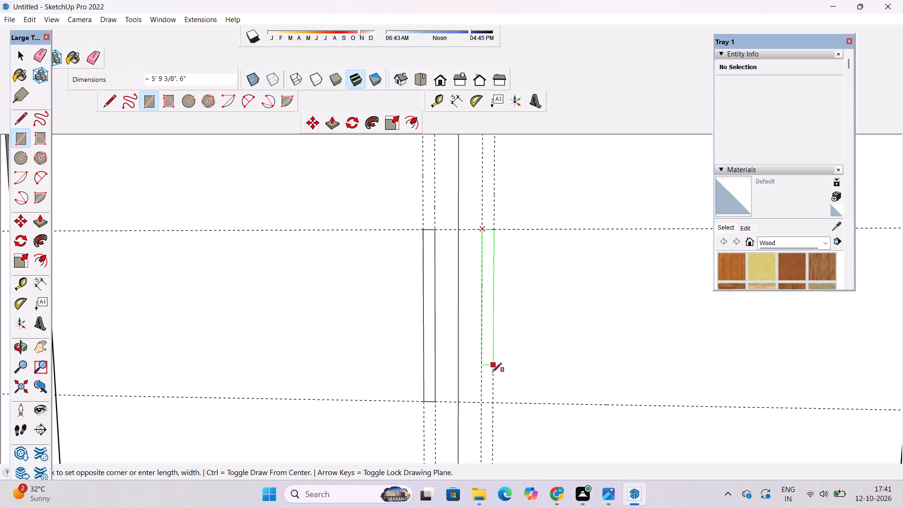
click(493, 404)
key(space)
Erase the two horizontal guides crossing the handle rectangles' top and bottom edges.
key(e)
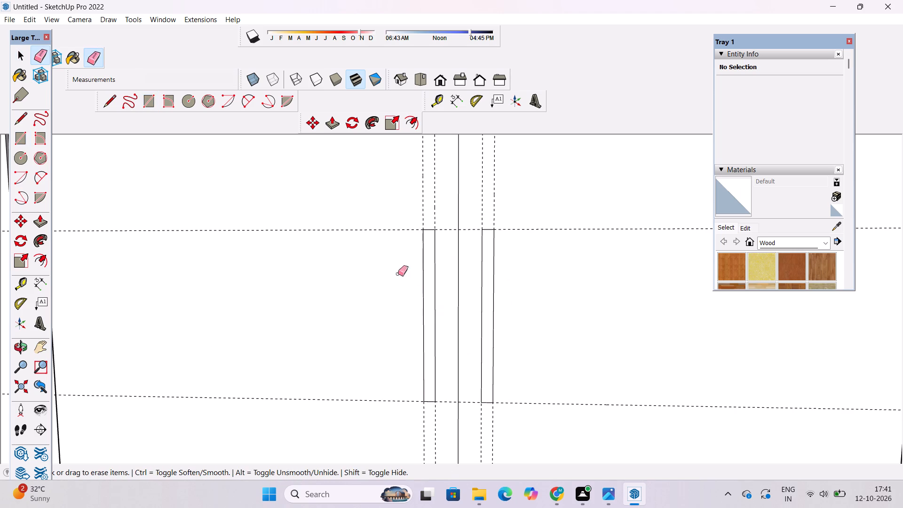
drag(367, 206, 372, 423)
scroll(451, 371, down, 5)
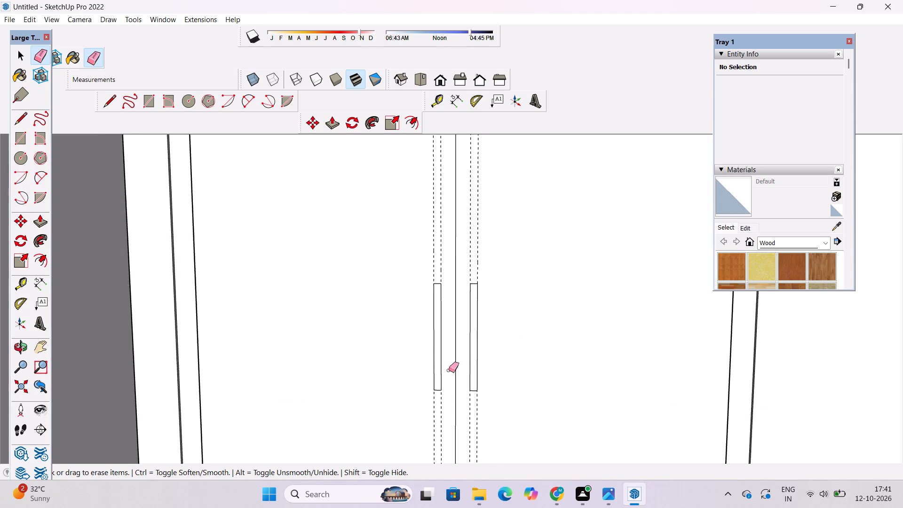
scroll(449, 370, down, 5)
scroll(490, 352, down, 5)
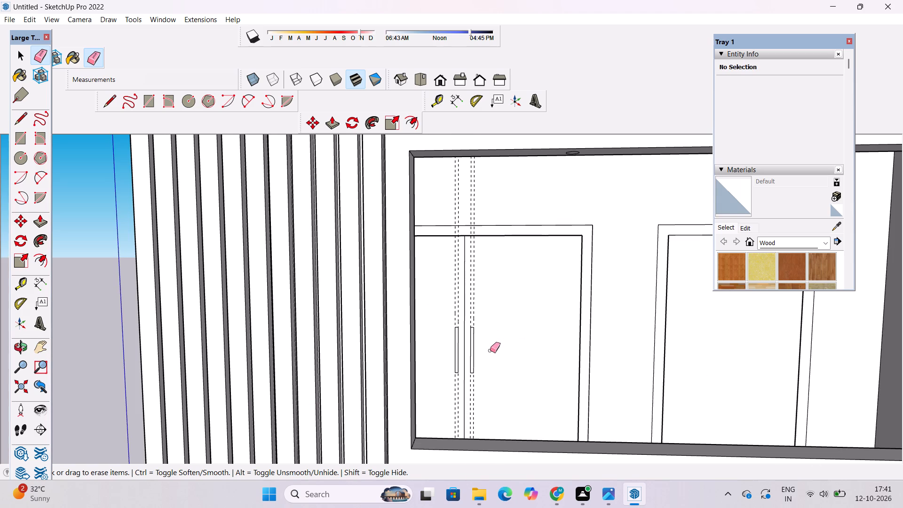
key(o)
shift+drag(482, 339, 463, 350)
scroll(463, 350, up, 4)
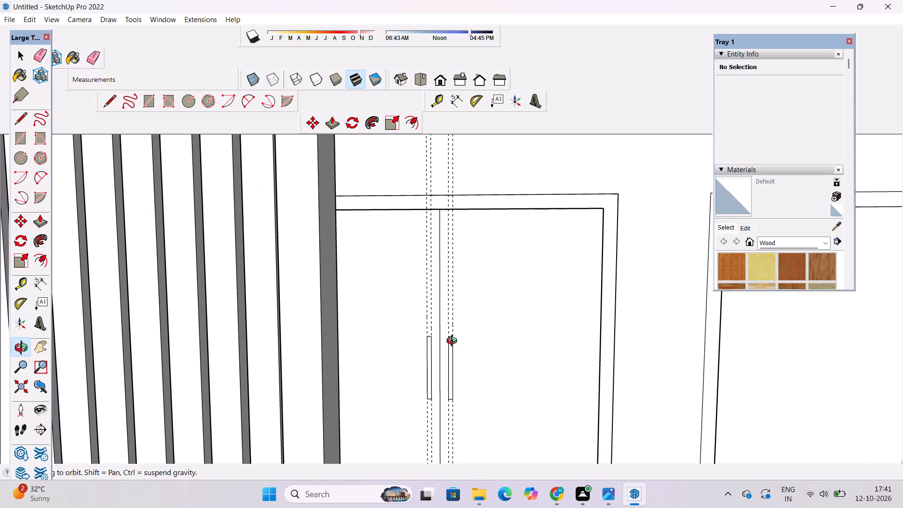
Measure the distance from the window frame's inner top edge to the handle rectangle's top, and the handle's height.
key(z)
key(space)
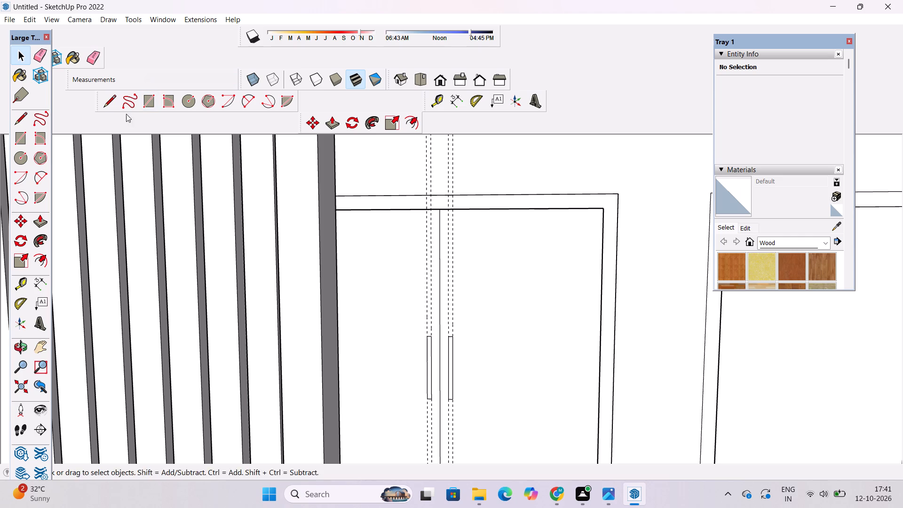
click(110, 100)
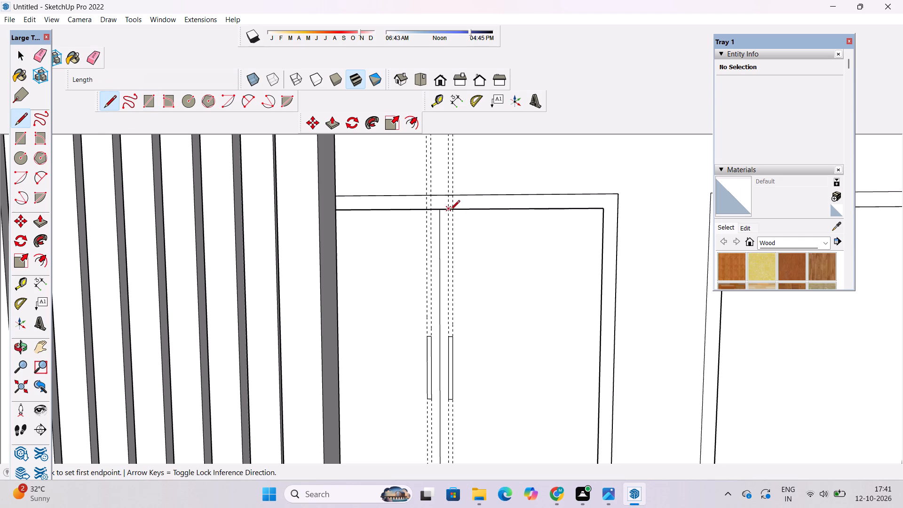
click(446, 210)
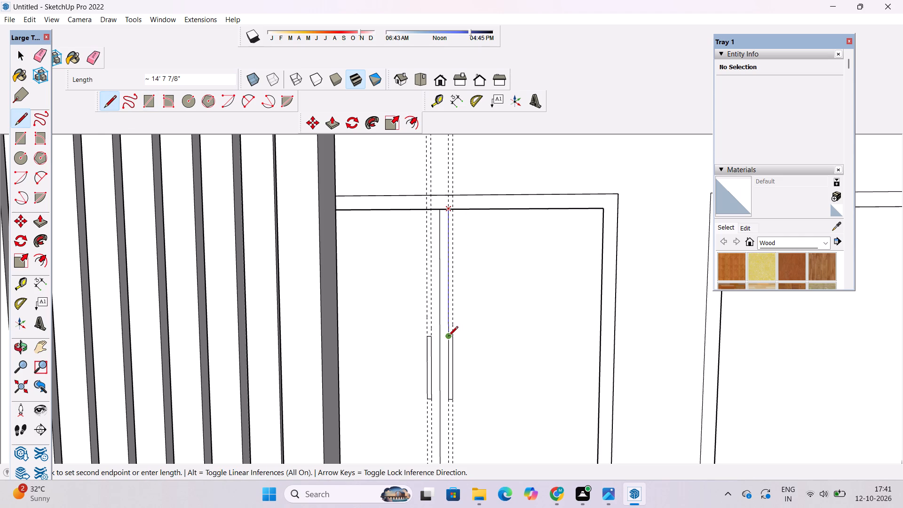
scroll(448, 337, up, 5)
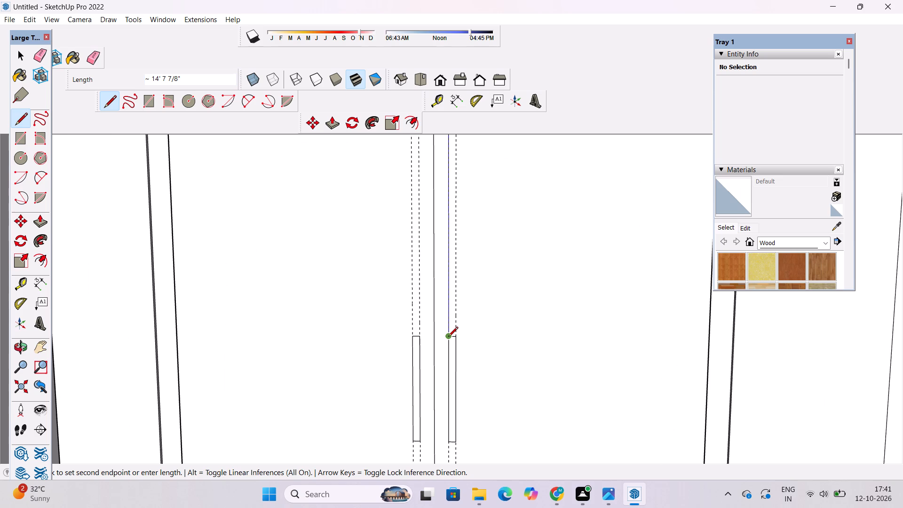
key(space)
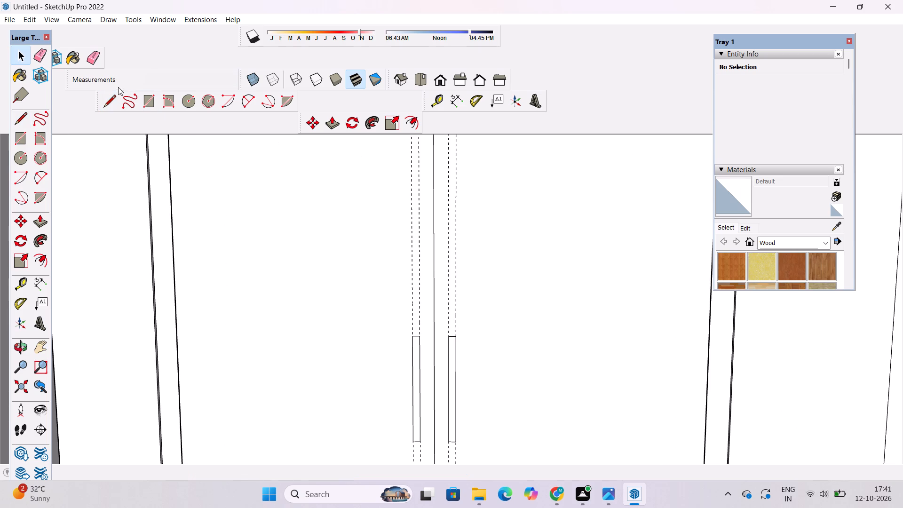
click(105, 104)
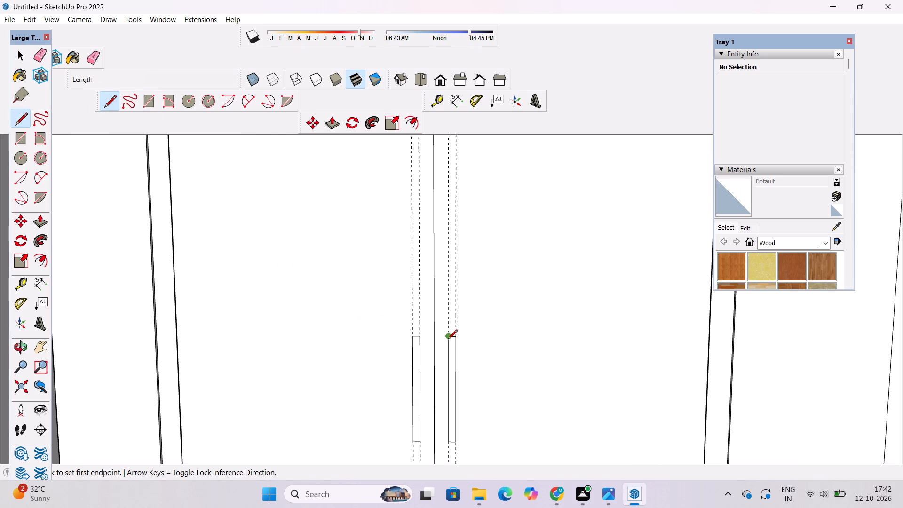
click(448, 340)
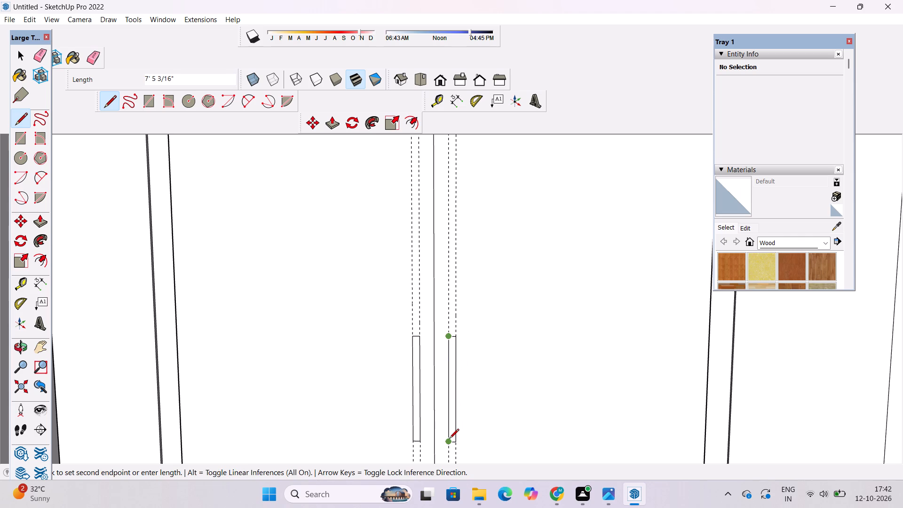
key(space)
Place a horizontal guide 14' 5" below the inner top edge of the middle balcony's double-pane window frame.
key(o)
scroll(460, 398, down, 3)
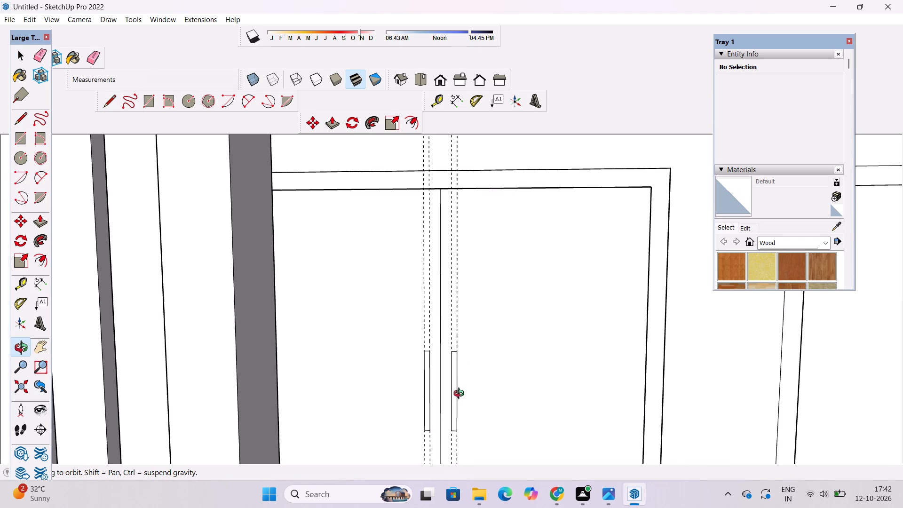
scroll(461, 395, down, 5)
shift+drag(491, 365, 479, 379)
scroll(475, 372, down, 5)
shift+drag(482, 364, 448, 402)
scroll(447, 371, down, 6)
shift+drag(459, 357, 447, 387)
shift+scroll(426, 303, up, 11)
shift+drag(423, 302, 416, 308)
key(t)
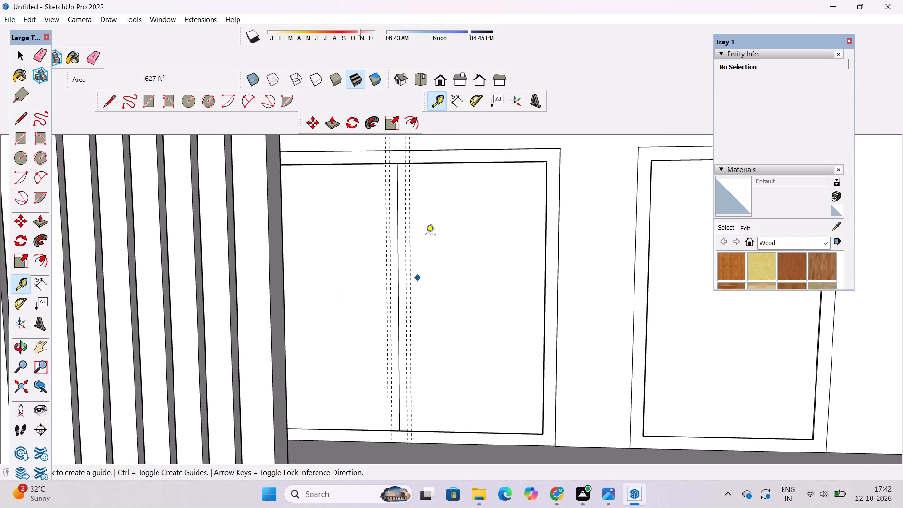
click(442, 163)
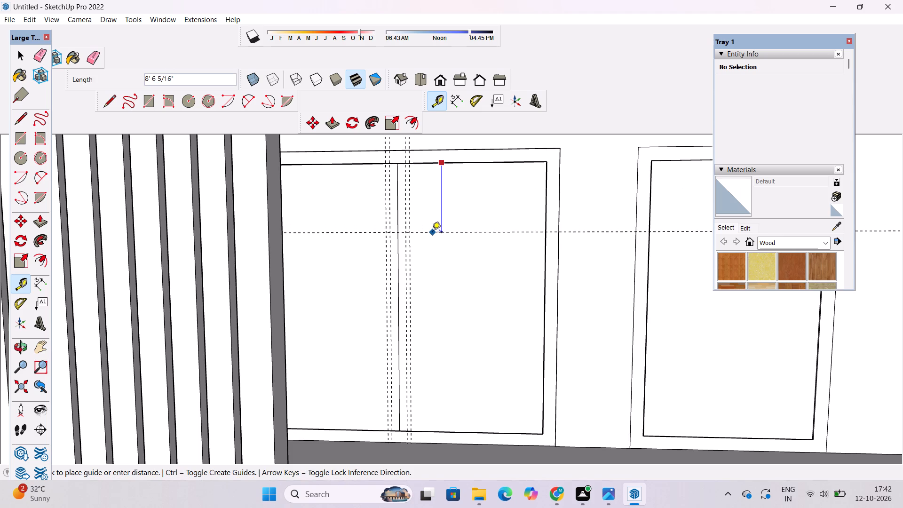
text(14)
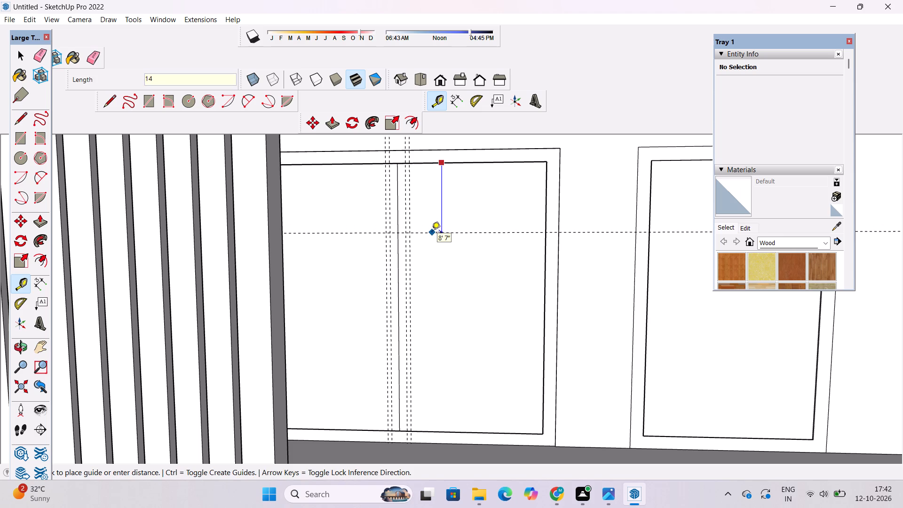
key(apostrophe)
key(5)
key(shift+quotedbl)
key(Return)
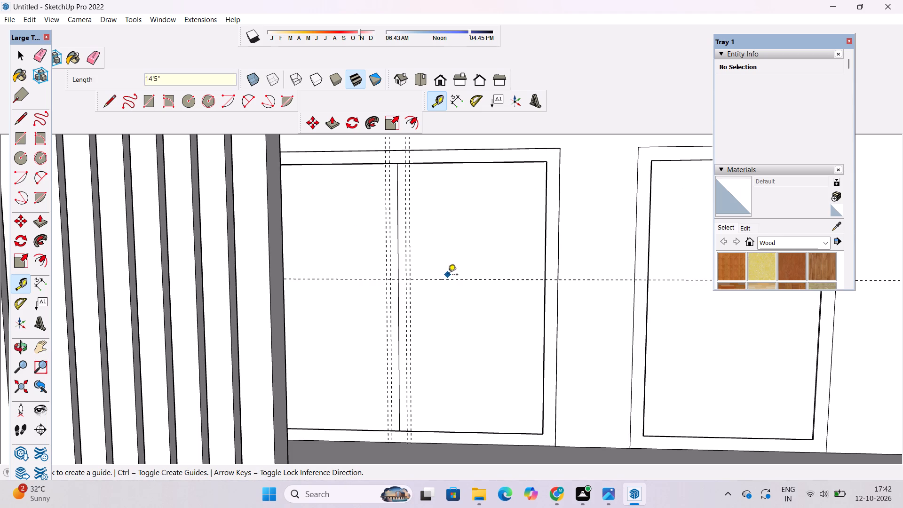
Place a second horizontal guide 7' 5" below the first one on the middle balcony's window.
click(452, 282)
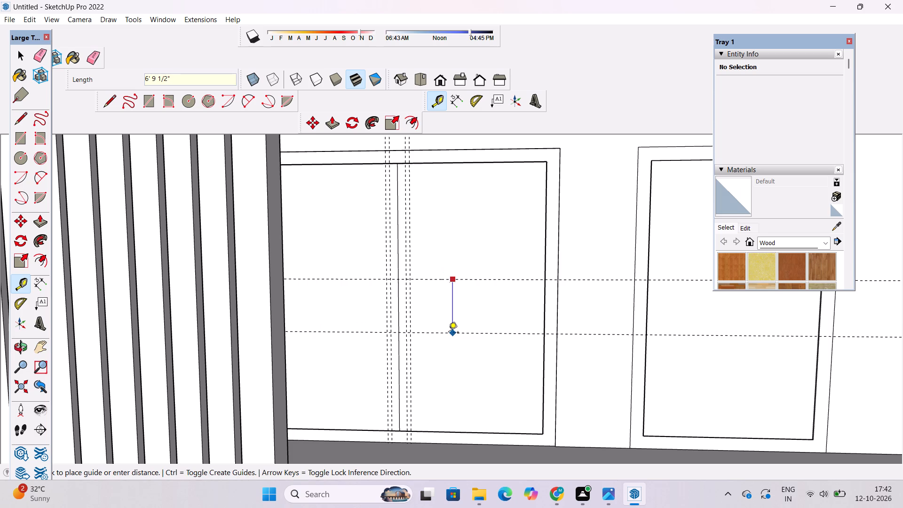
text(7')
text(5")
key(Return)
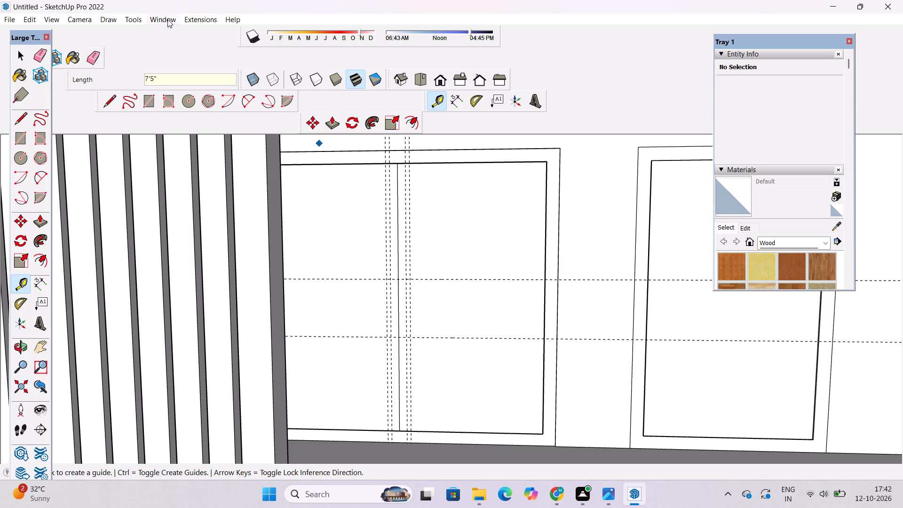
Place a horizontal guide 14' 7" below the inner top edge of the top balcony's double-pane window frame.
scroll(281, 325, down, 14)
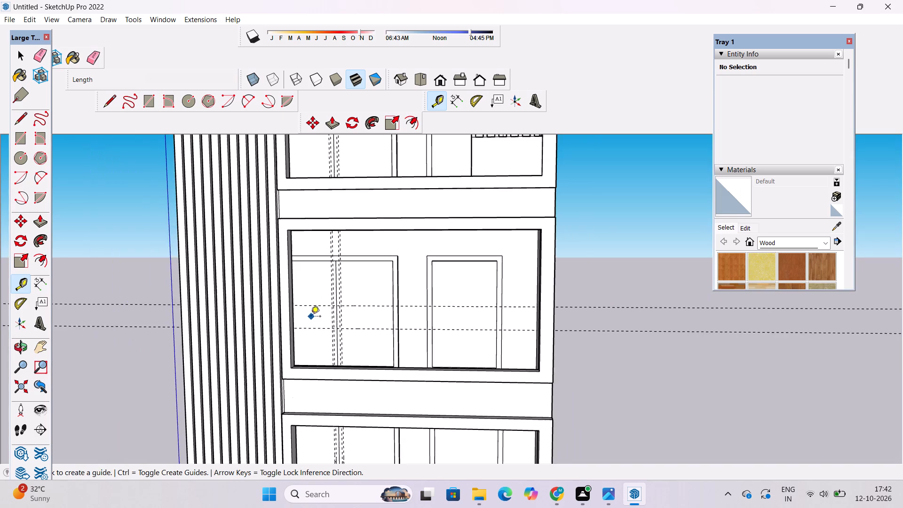
scroll(311, 317, down, 3)
scroll(409, 97, up, 4)
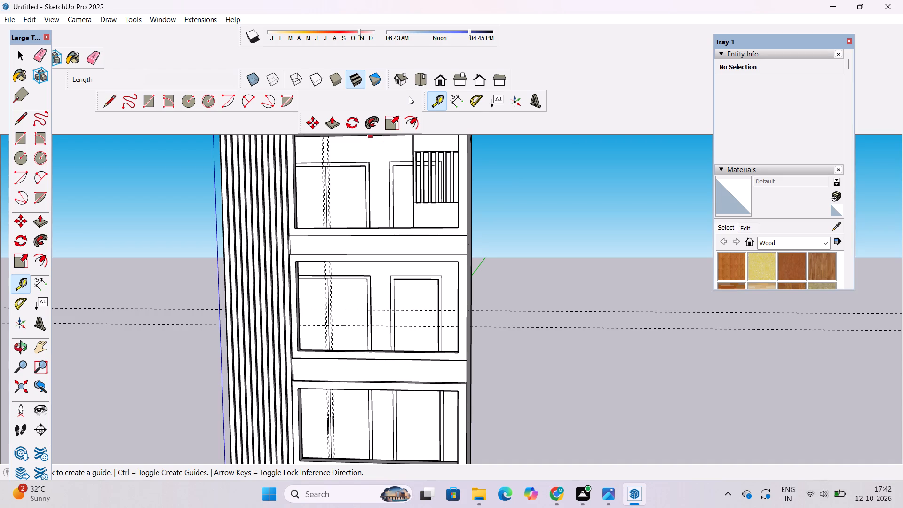
scroll(354, 159, up, 14)
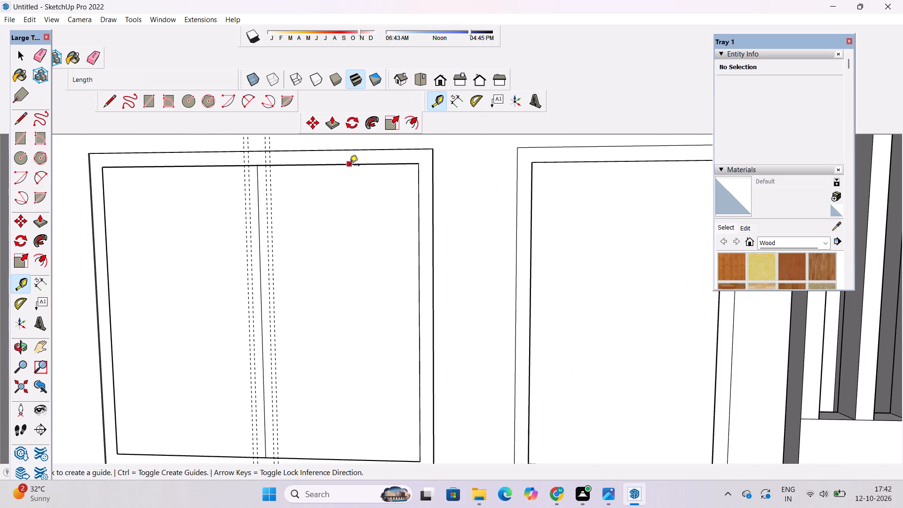
click(349, 166)
text(14')
key(7)
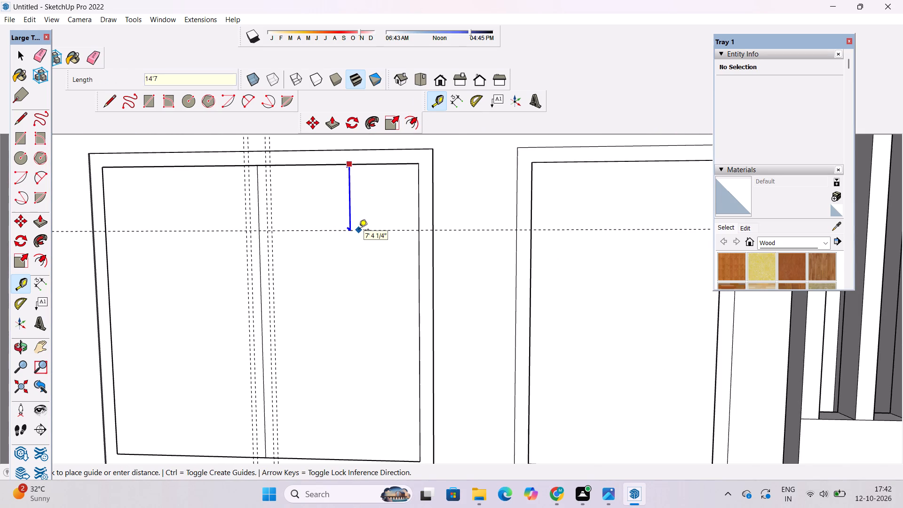
key(shift+quotedbl)
key(Return)
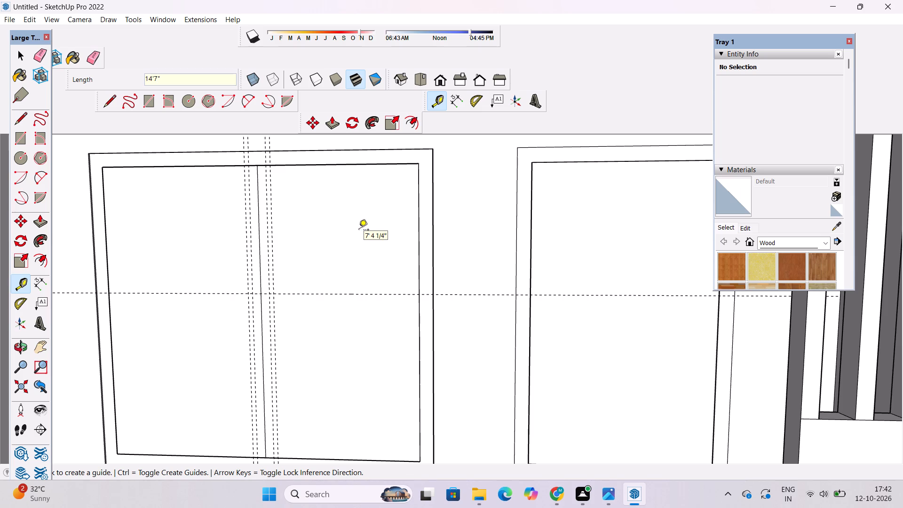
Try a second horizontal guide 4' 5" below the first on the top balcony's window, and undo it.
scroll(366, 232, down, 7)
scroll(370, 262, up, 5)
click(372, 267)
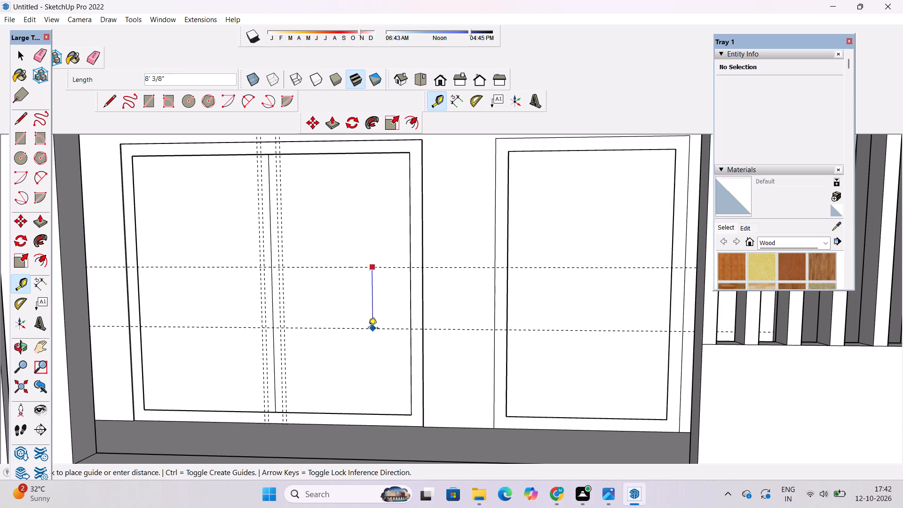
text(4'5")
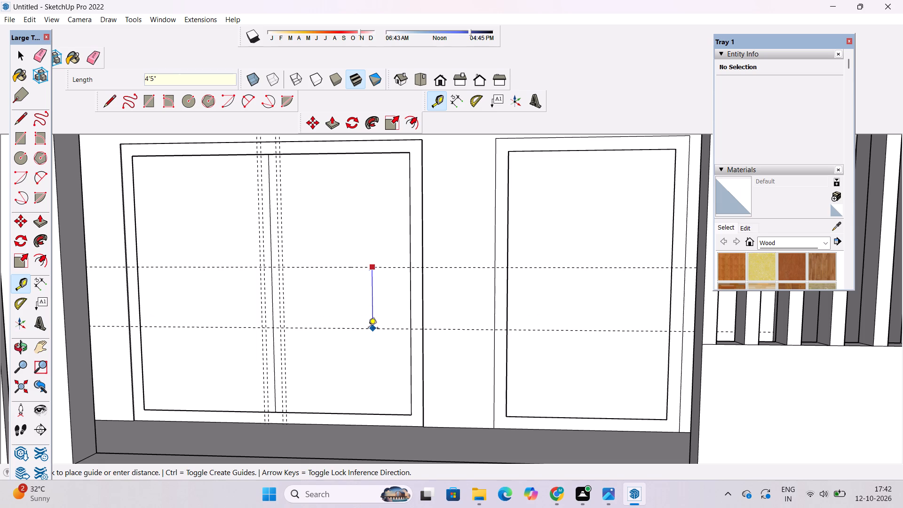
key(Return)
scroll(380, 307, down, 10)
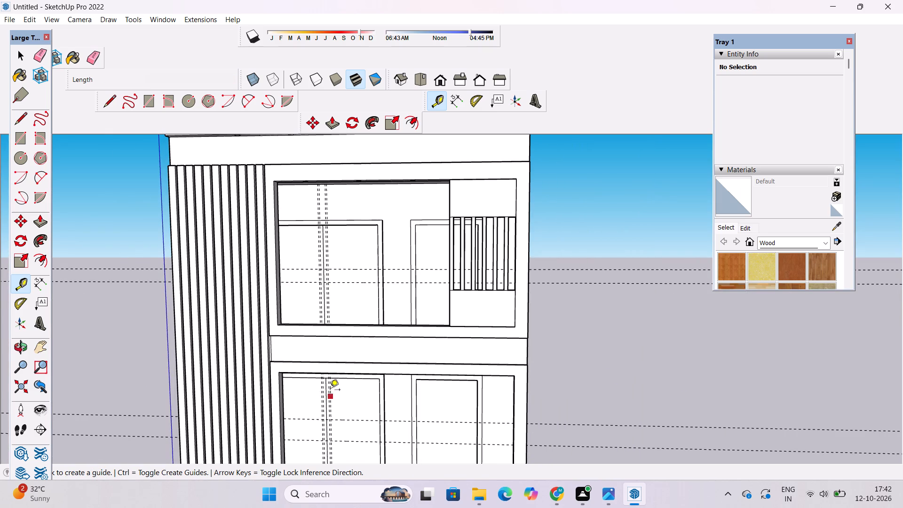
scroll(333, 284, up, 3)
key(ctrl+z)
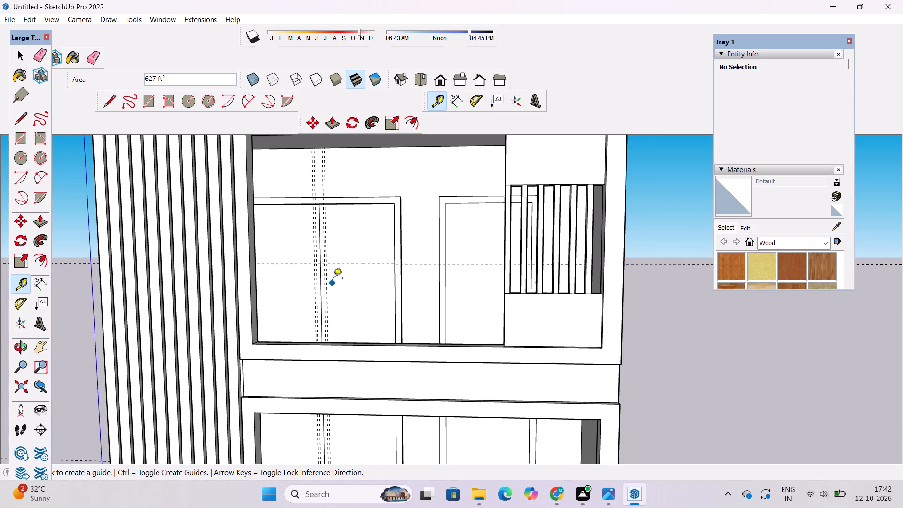
Place a second horizontal guide 7' 5" below the first one on the top balcony's window.
scroll(338, 264, up, 4)
click(342, 264)
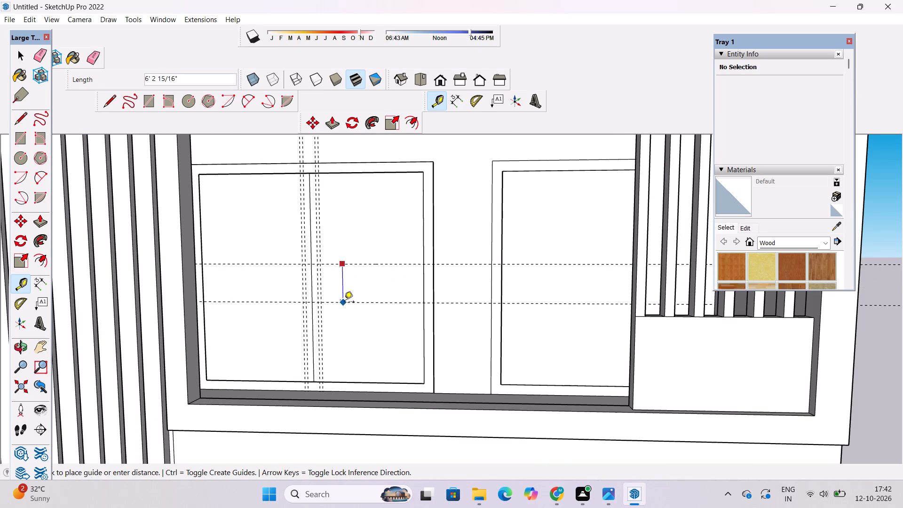
text(7'5")
key(Return)
Draw a handle rectangle 7' 5" tall and 6" wide on each pane of the top balcony's window, fitted between the guide intersections.
scroll(337, 275, down, 2)
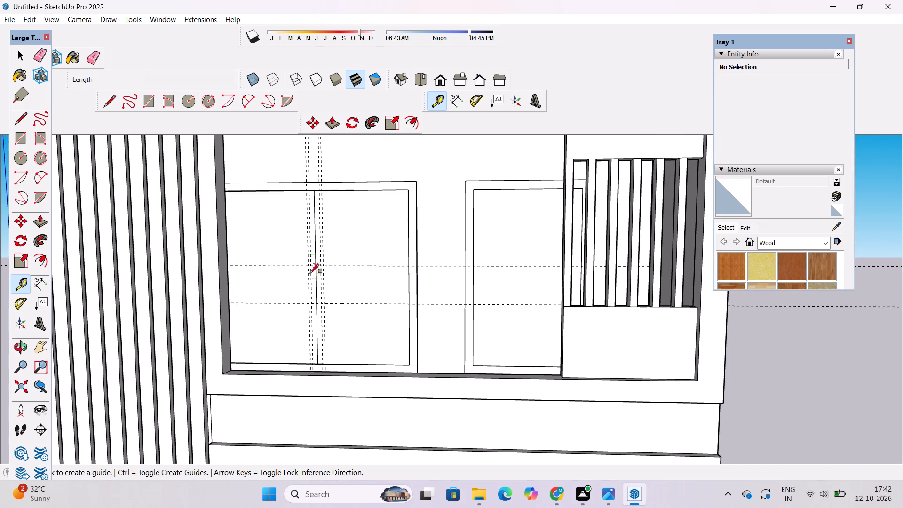
key(r)
scroll(306, 270, up, 18)
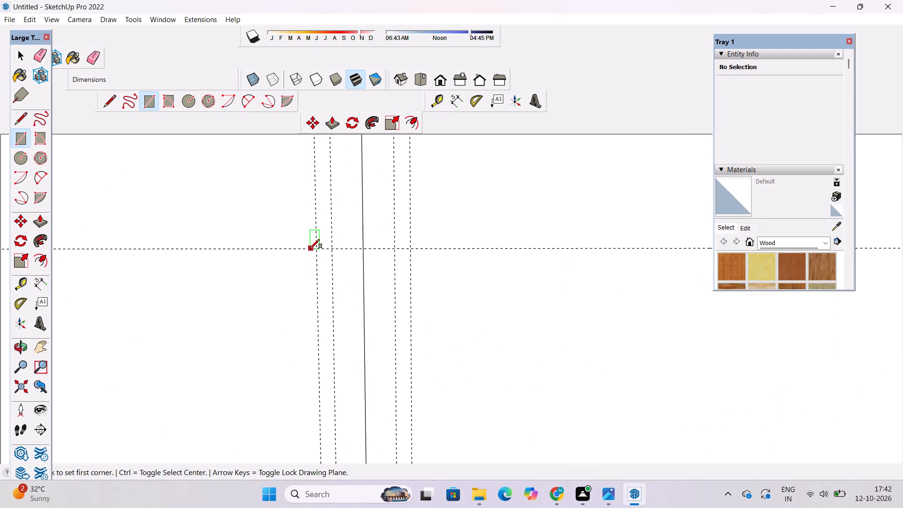
click(316, 249)
scroll(316, 249, down, 5)
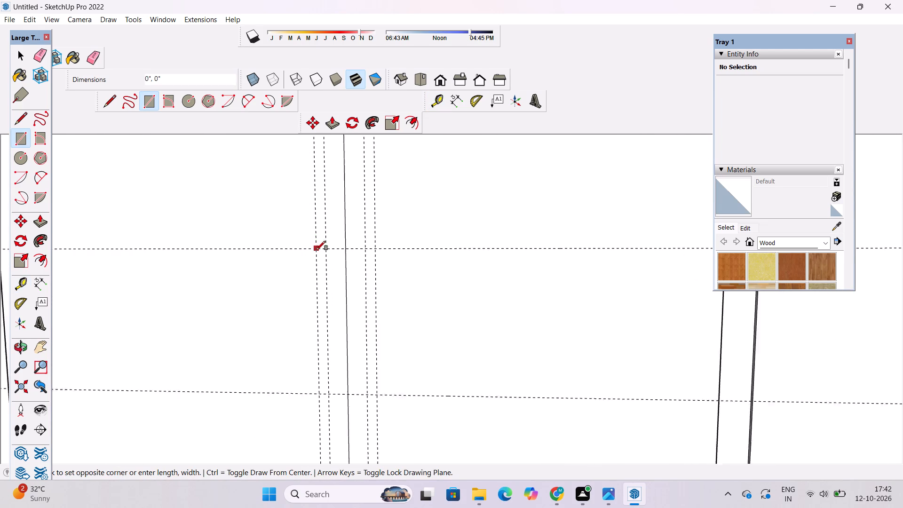
scroll(316, 250, down, 2)
scroll(308, 333, up, 4)
scroll(317, 382, up, 4)
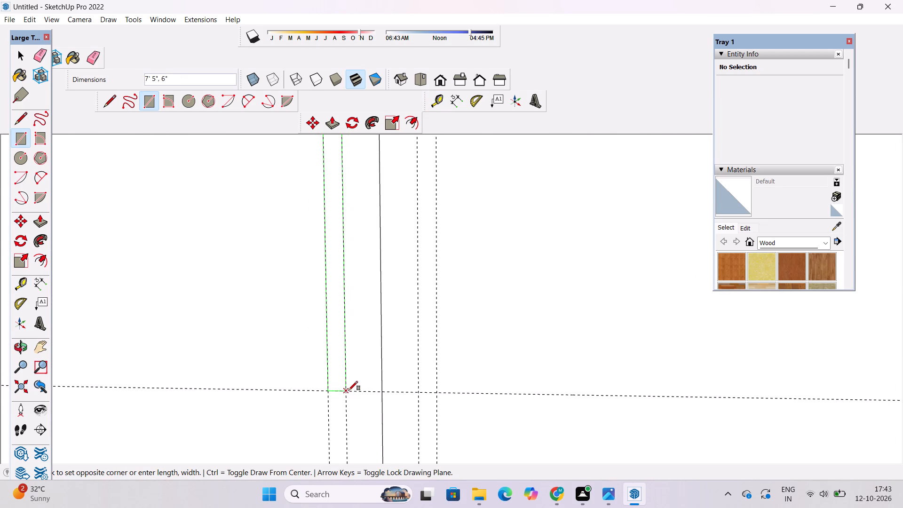
click(348, 390)
scroll(364, 419, down, 4)
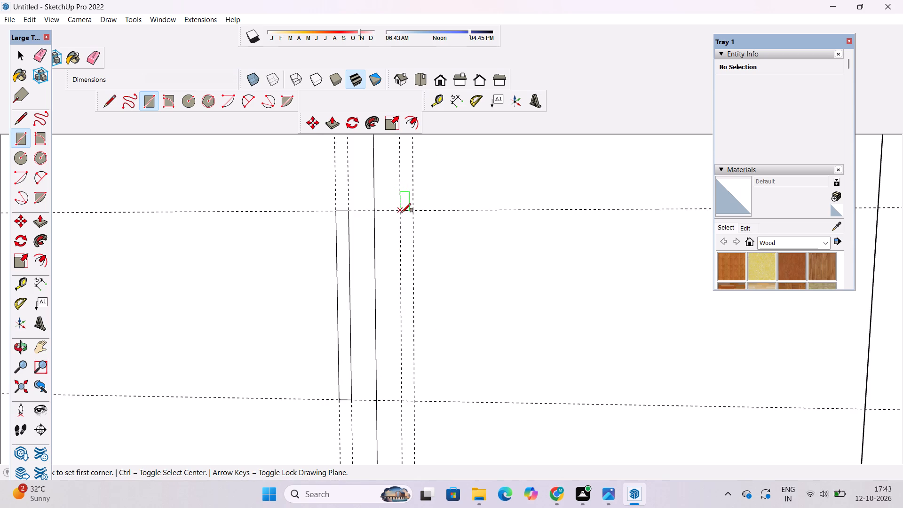
click(401, 210)
scroll(417, 252, down, 5)
scroll(410, 347, up, 4)
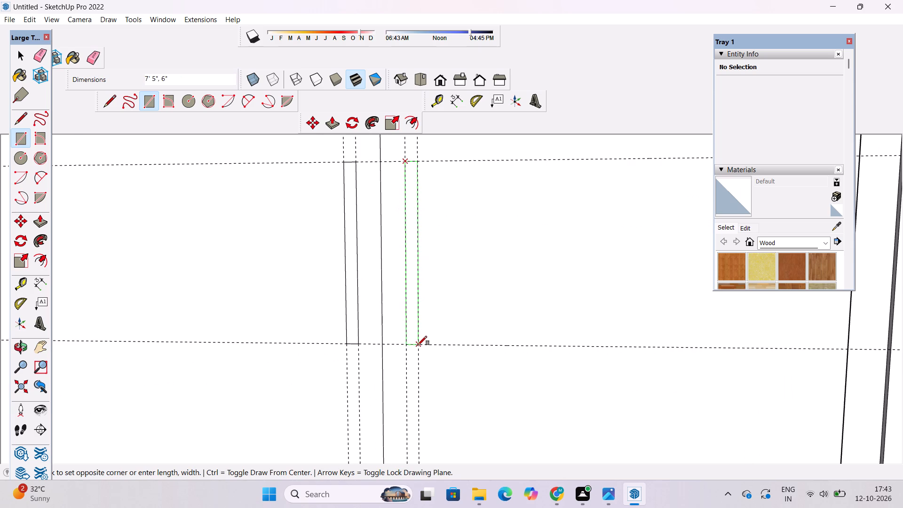
click(418, 345)
Draw a 7' 5" by 6" handle rectangle on the right pane of the middle balcony's double-pane window, fitted between the guide intersections.
scroll(393, 269, down, 20)
scroll(381, 236, down, 4)
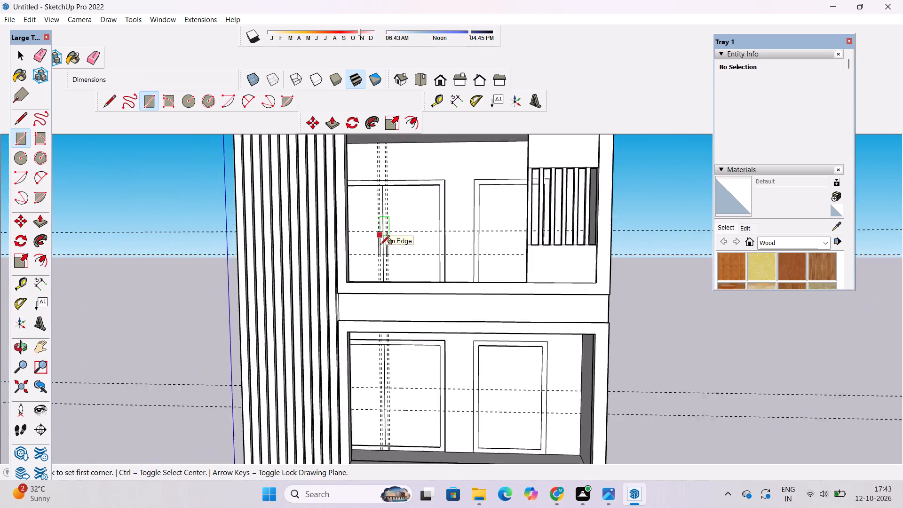
scroll(378, 390, up, 12)
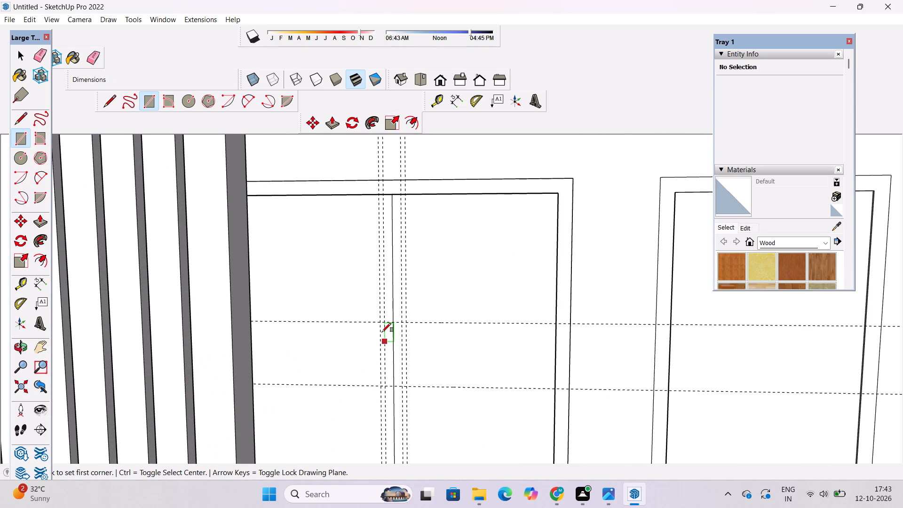
scroll(374, 314, down, 1)
scroll(386, 373, up, 6)
scroll(394, 259, up, 3)
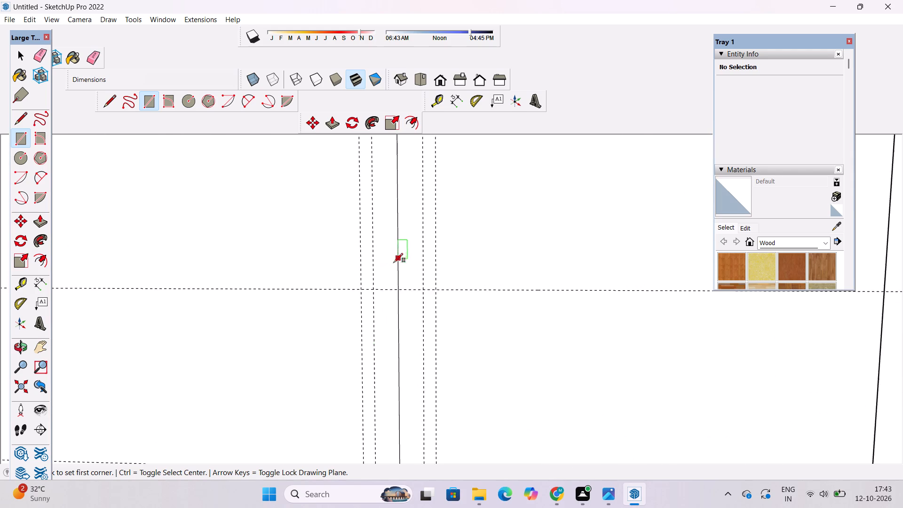
scroll(394, 262, up, 4)
scroll(303, 284, down, 6)
scroll(360, 320, up, 10)
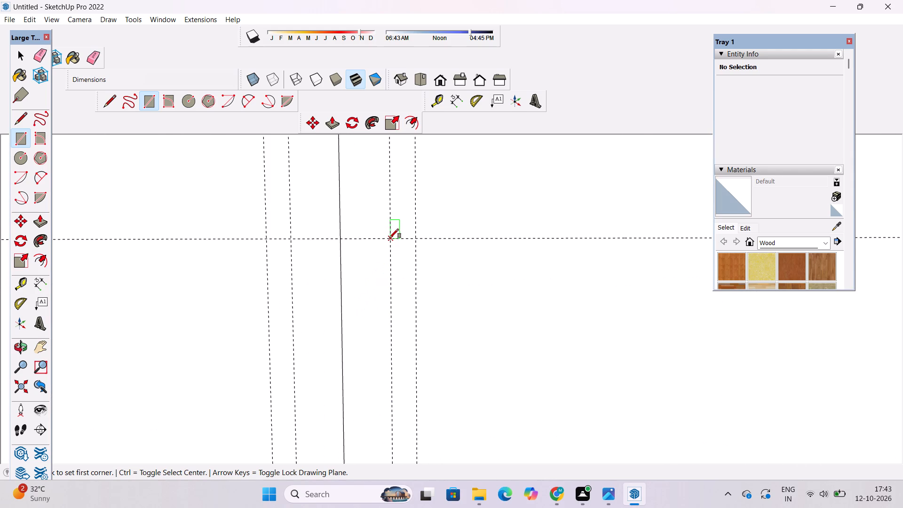
click(390, 239)
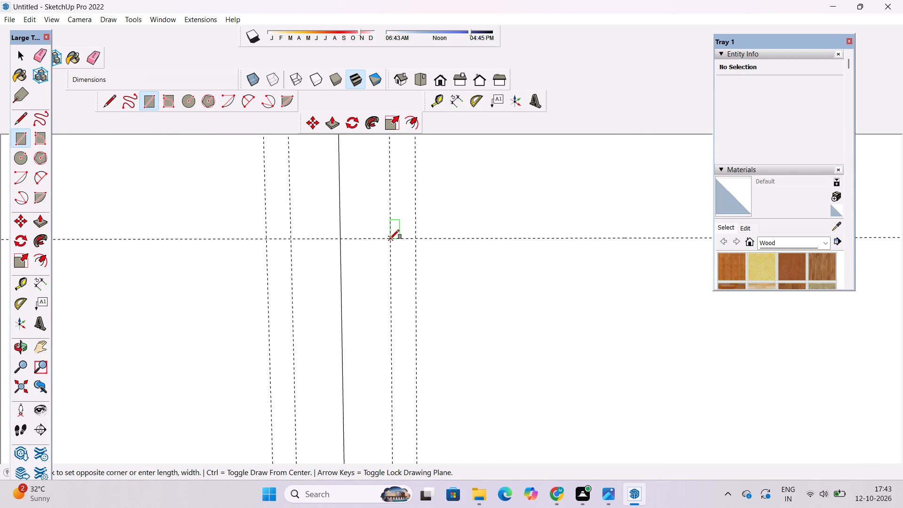
scroll(389, 238, down, 10)
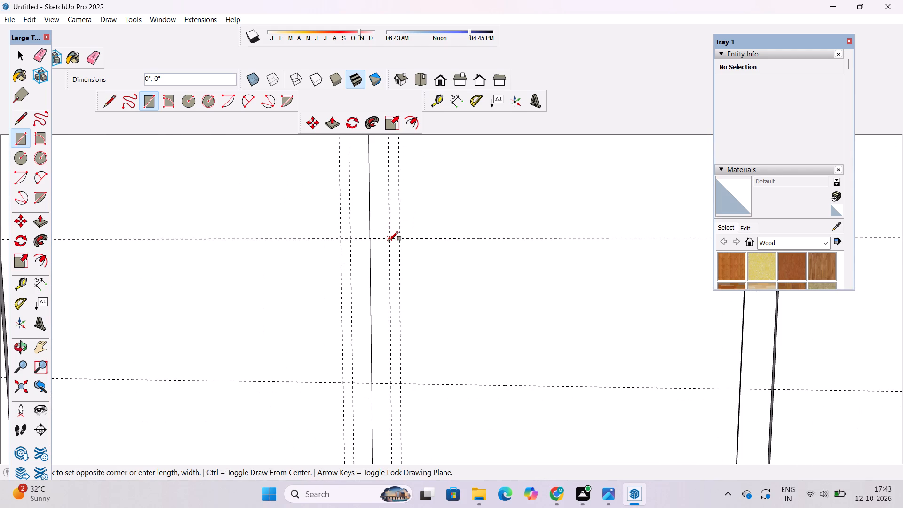
scroll(389, 241, down, 4)
scroll(407, 316, up, 9)
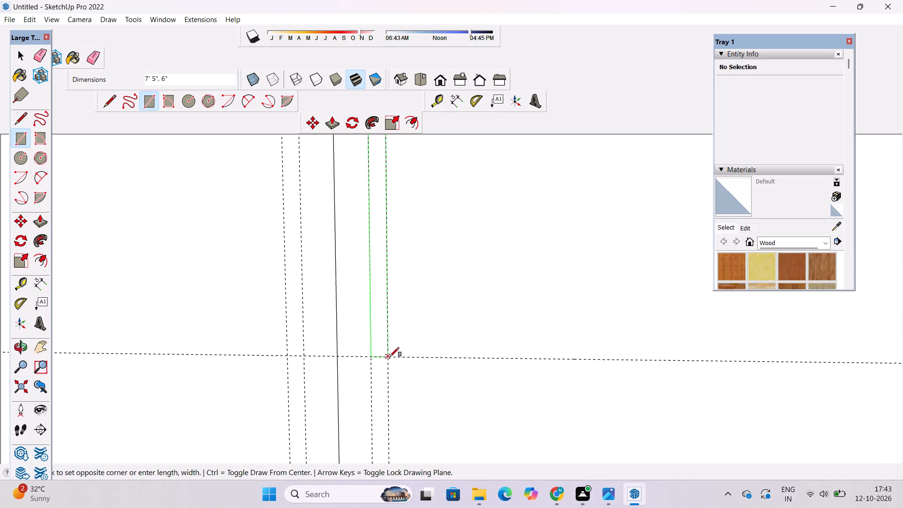
click(390, 357)
Draw a matching 7' 5" by 6" handle rectangle on the left pane of the middle balcony's double-pane window, between its guide intersections.
scroll(398, 352, down, 5)
scroll(311, 185, up, 3)
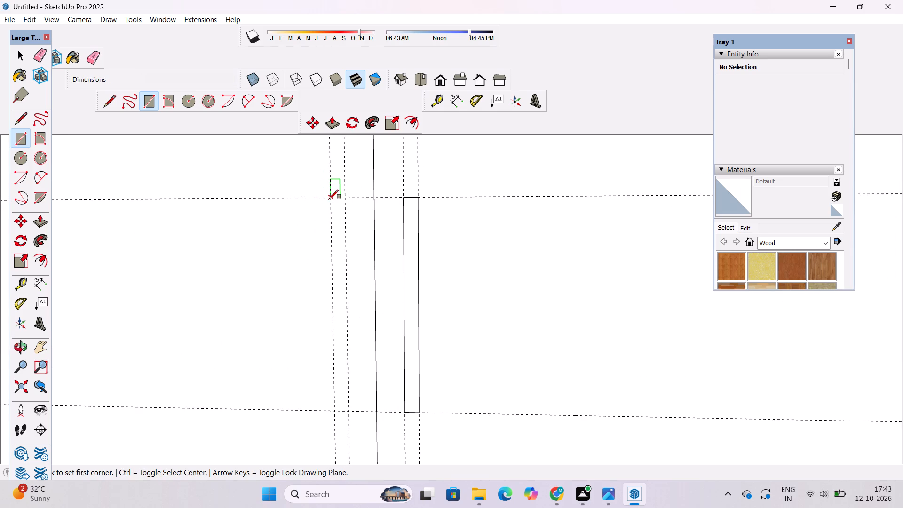
click(330, 198)
scroll(341, 236, down, 4)
scroll(343, 305, up, 4)
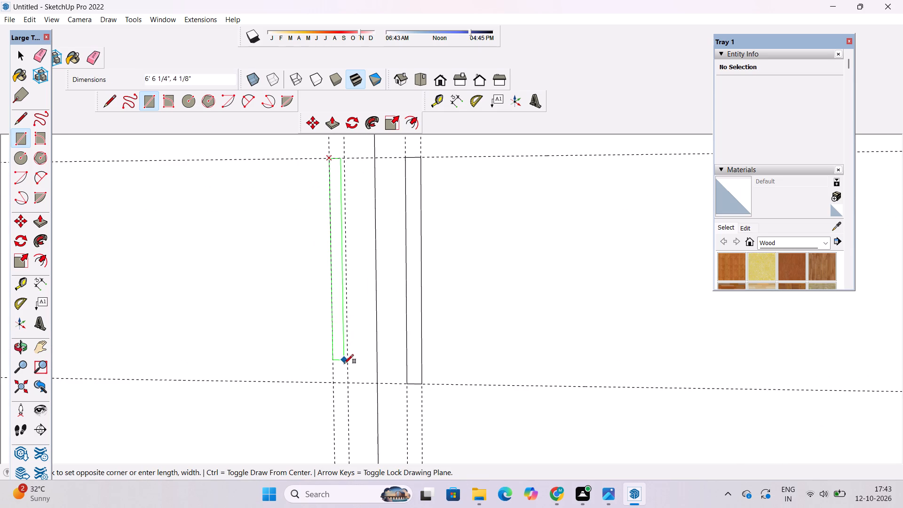
click(349, 382)
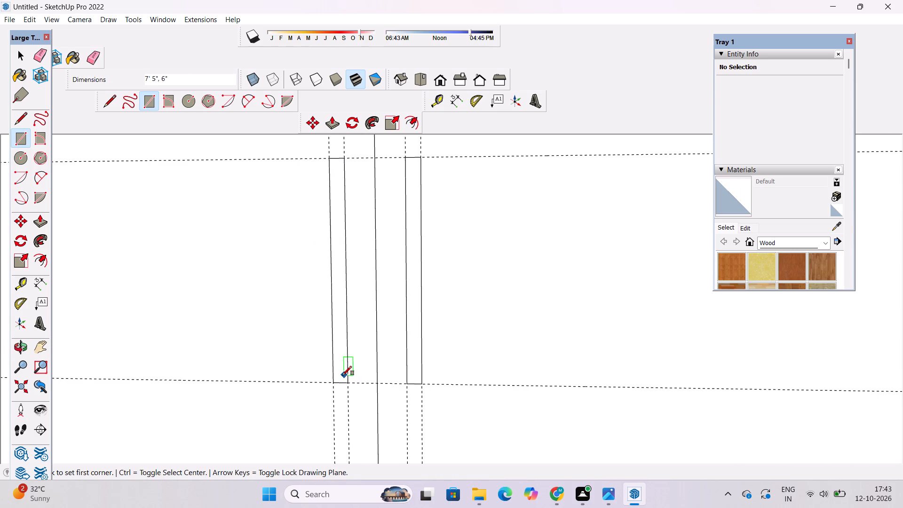
Erase the horizontal and vertical guides around the two handle rectangles on the middle balcony's window.
scroll(342, 375, down, 4)
key(e)
drag(419, 344, 419, 389)
drag(443, 201, 443, 229)
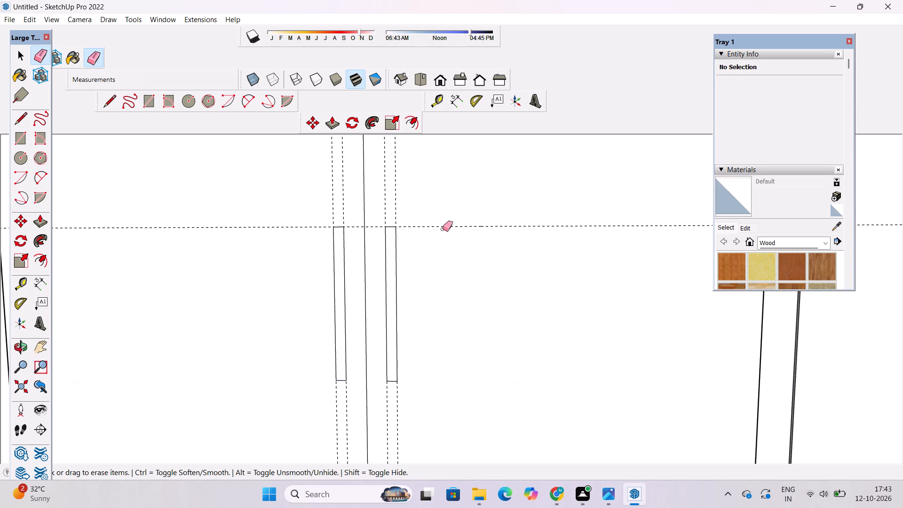
drag(443, 229, 443, 244)
drag(406, 171, 386, 199)
drag(348, 185, 338, 197)
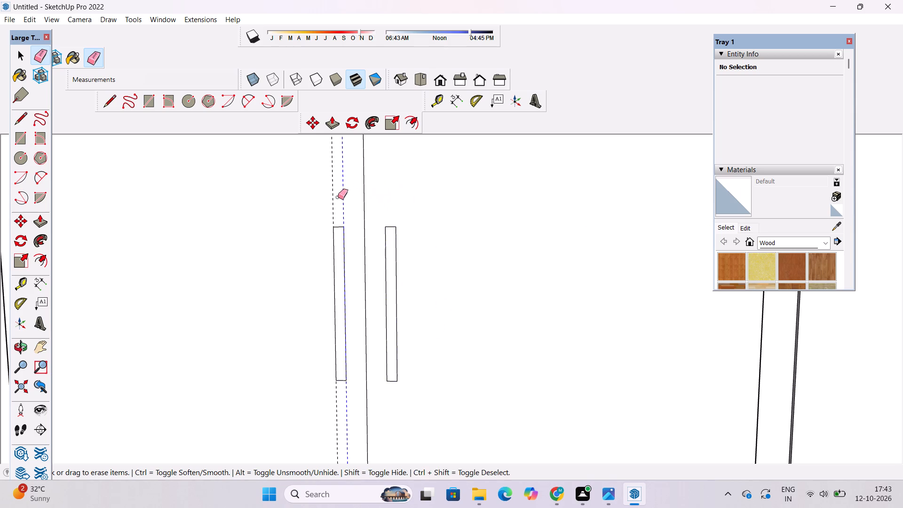
drag(338, 197, 330, 210)
Erase the two remaining horizontal guides crossing the top balcony's window handles.
scroll(334, 253, down, 20)
scroll(334, 253, down, 2)
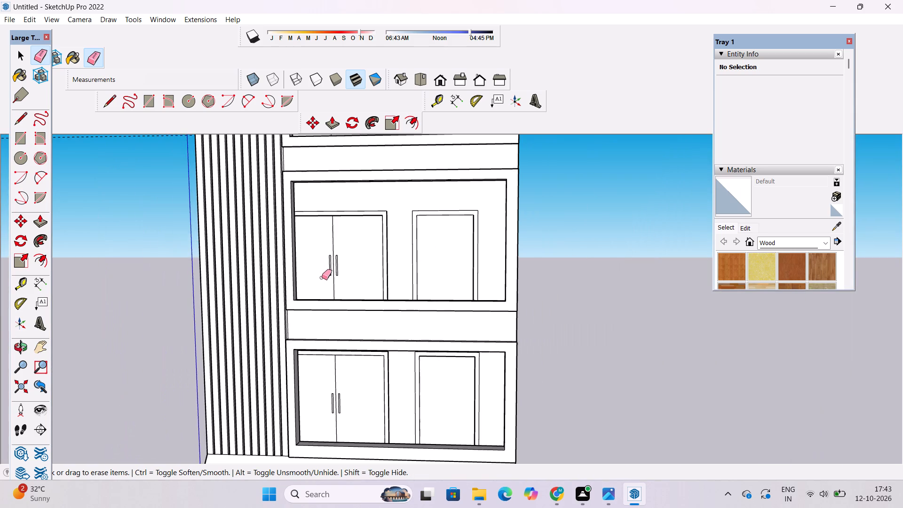
scroll(315, 294, down, 7)
scroll(360, 174, up, 10)
drag(331, 198, 329, 221)
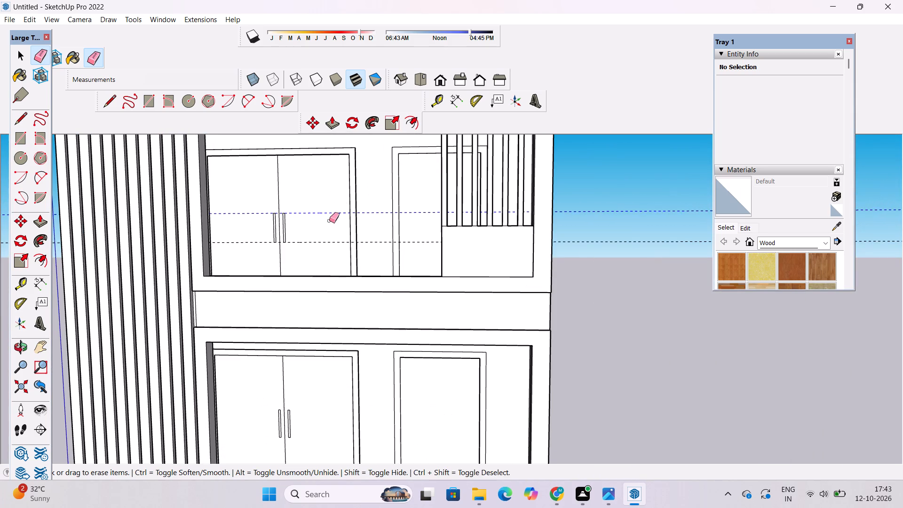
drag(329, 221, 325, 241)
key(space)
Push/Pull the left handle rectangle of a balcony's double-pane window outward by 2".
key(o)
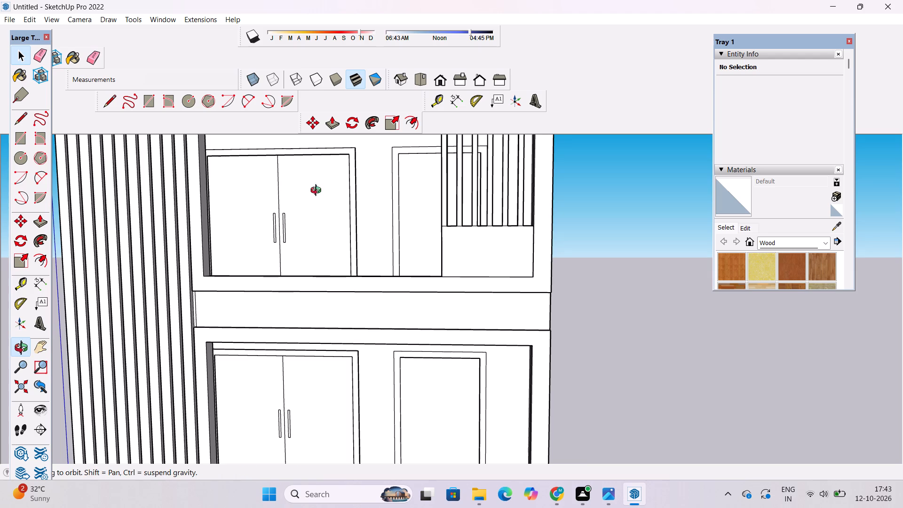
scroll(279, 236, up, 4)
shift+drag(276, 245, 285, 214)
drag(286, 213, 333, 247)
scroll(286, 201, up, 5)
shift+drag(282, 195, 296, 225)
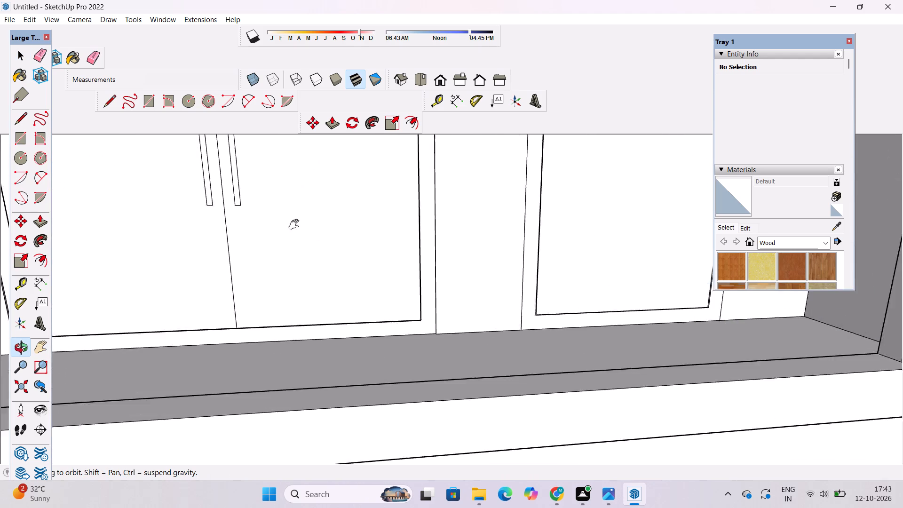
shift+drag(296, 225, 308, 270)
drag(292, 275, 221, 226)
scroll(260, 199, up, 7)
drag(295, 219, 253, 243)
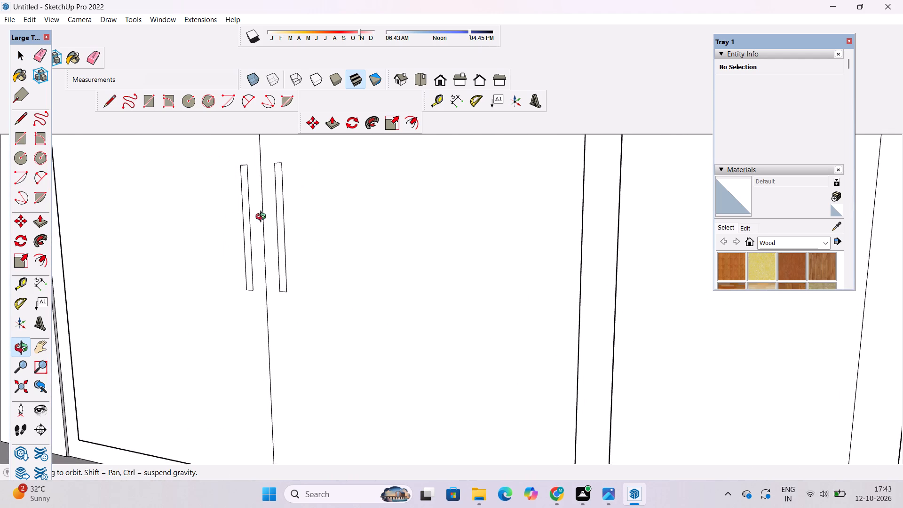
scroll(263, 218, up, 4)
shift+drag(274, 222, 286, 255)
drag(307, 252, 260, 261)
scroll(265, 248, up, 4)
shift+drag(283, 243, 293, 275)
scroll(292, 264, down, 2)
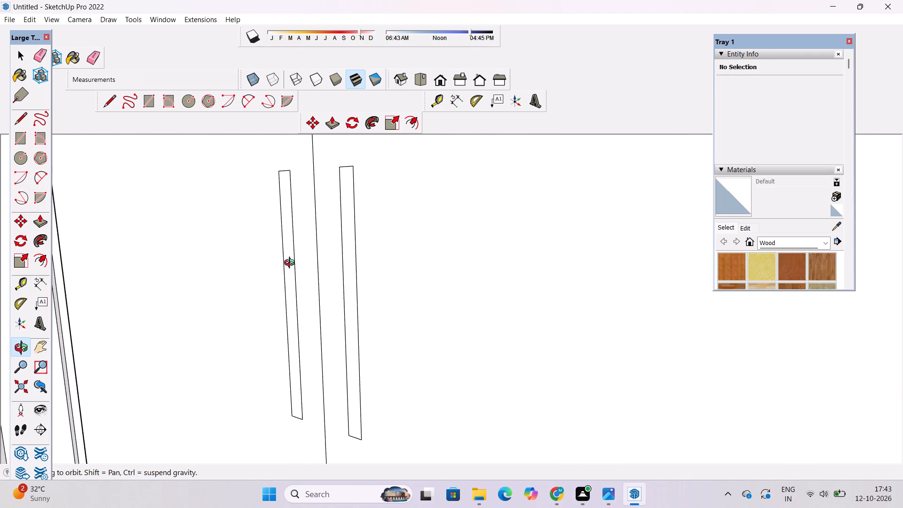
scroll(292, 264, down, 3)
shift+drag(294, 270, 297, 246)
key(p)
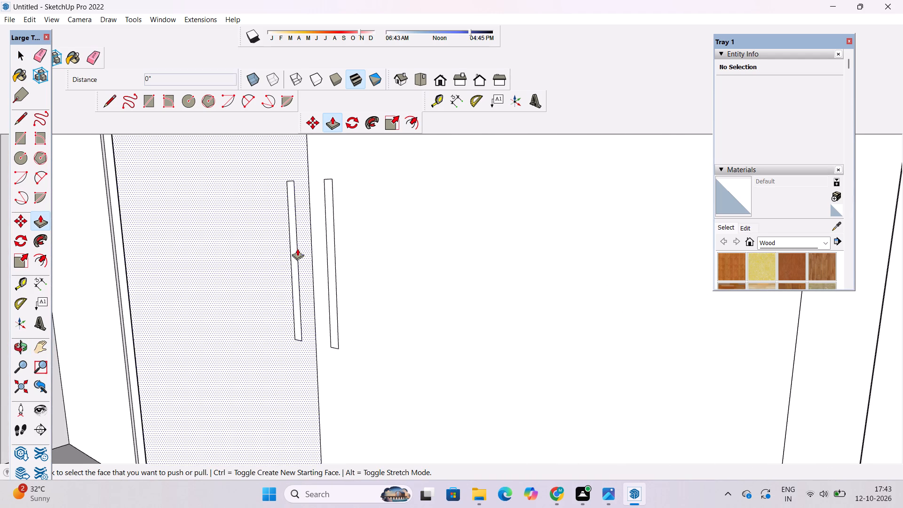
click(292, 251)
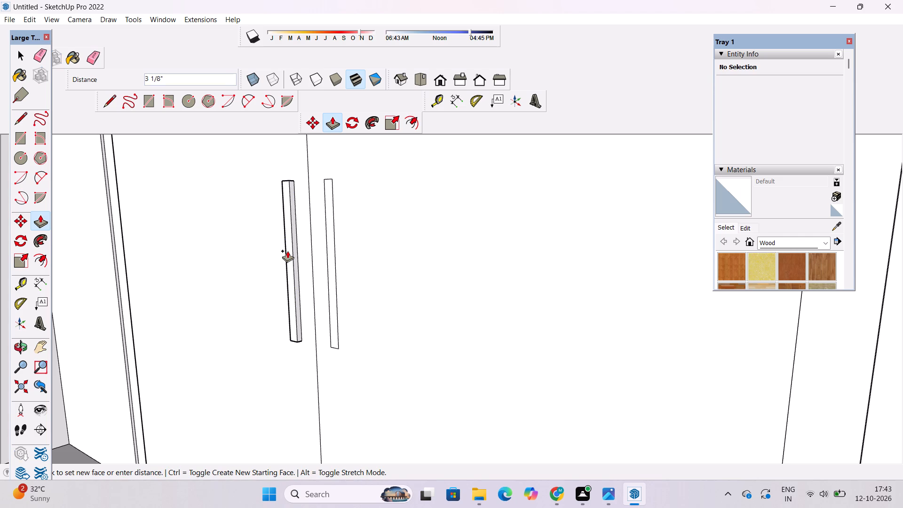
key(2)
key(shift+quotedbl)
key(Return)
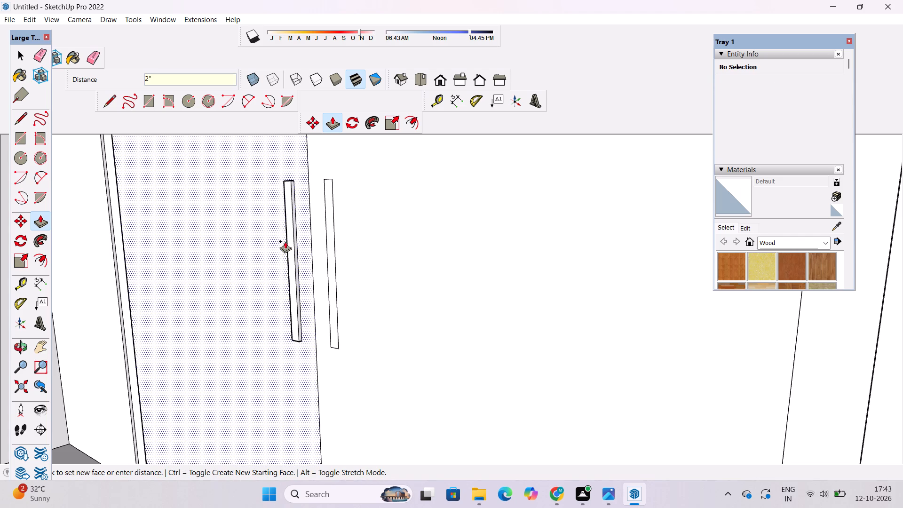
Push/Pull the same window's right handle rectangle outward by 2", matching it to the left handle's front face.
click(327, 183)
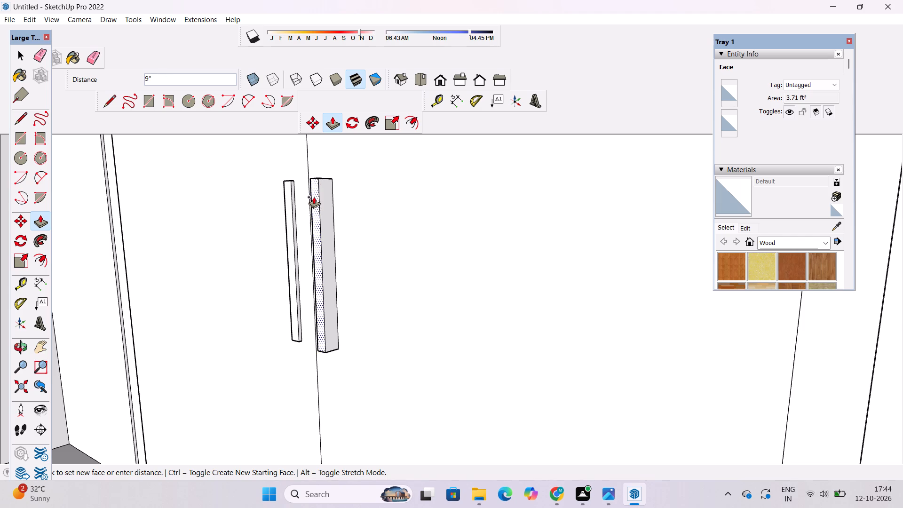
scroll(402, 166, down, 6)
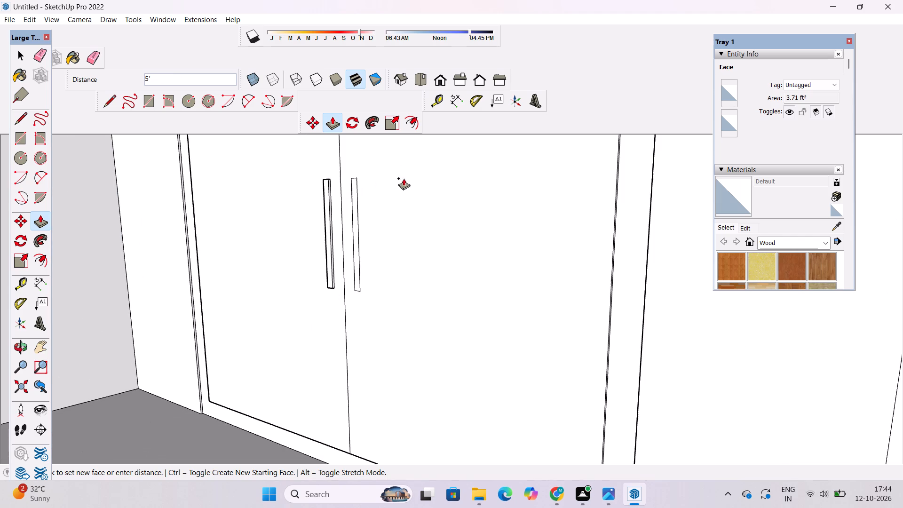
scroll(299, 168, up, 5)
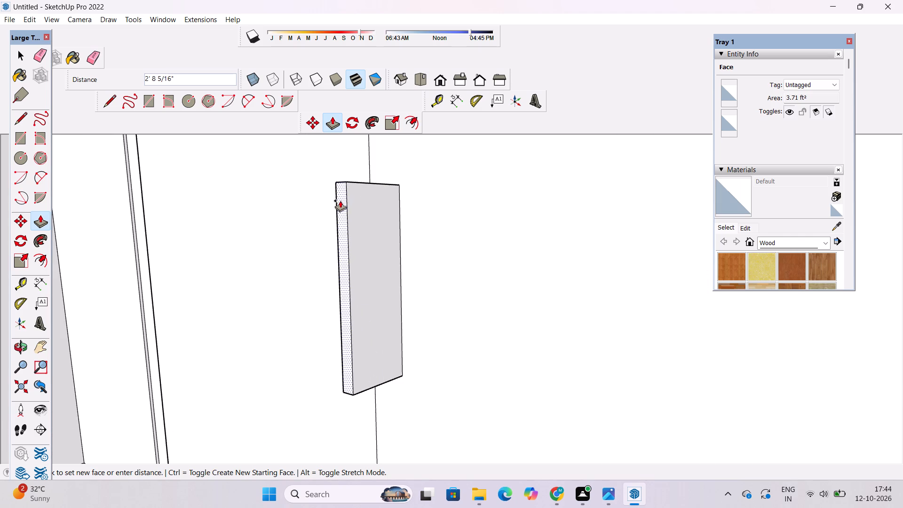
key(o)
drag(344, 228, 404, 220)
shift+drag(387, 230, 434, 221)
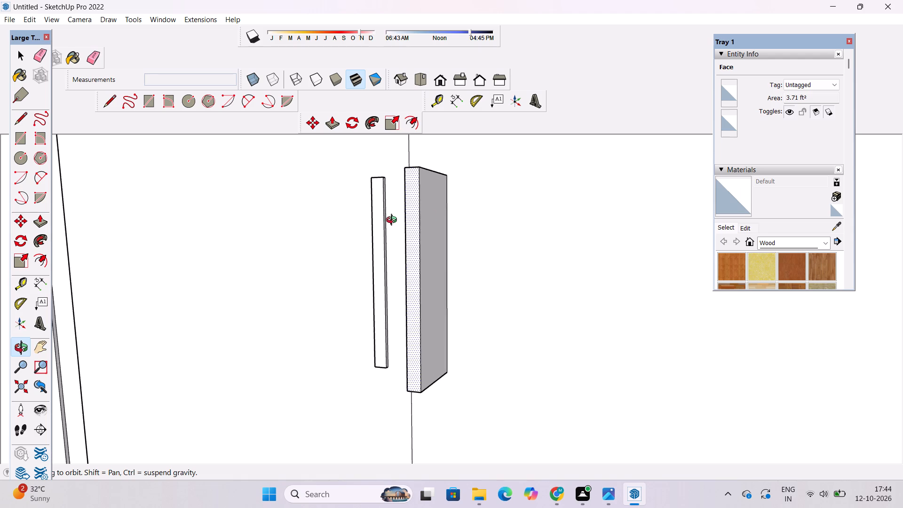
scroll(393, 220, down, 5)
drag(383, 238, 444, 254)
scroll(364, 230, up, 3)
drag(364, 229, 433, 258)
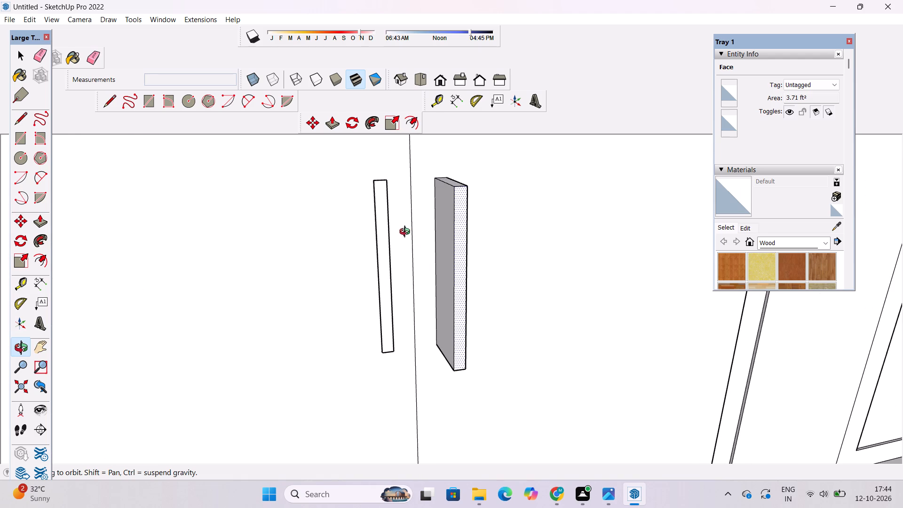
drag(398, 229, 403, 230)
drag(404, 234, 426, 234)
key(p)
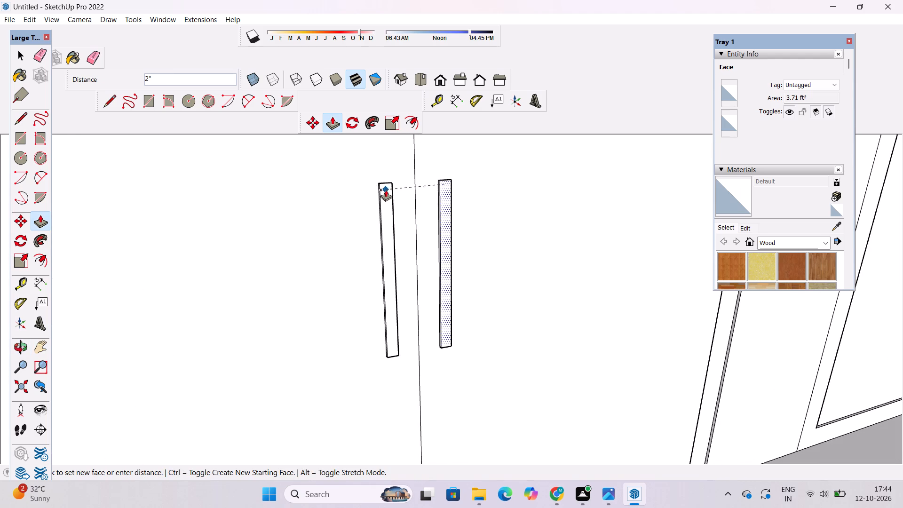
click(383, 193)
key(space)
Push/Pull the left handle rectangle of the middle balcony's double-pane window outward by 1".
text(o)
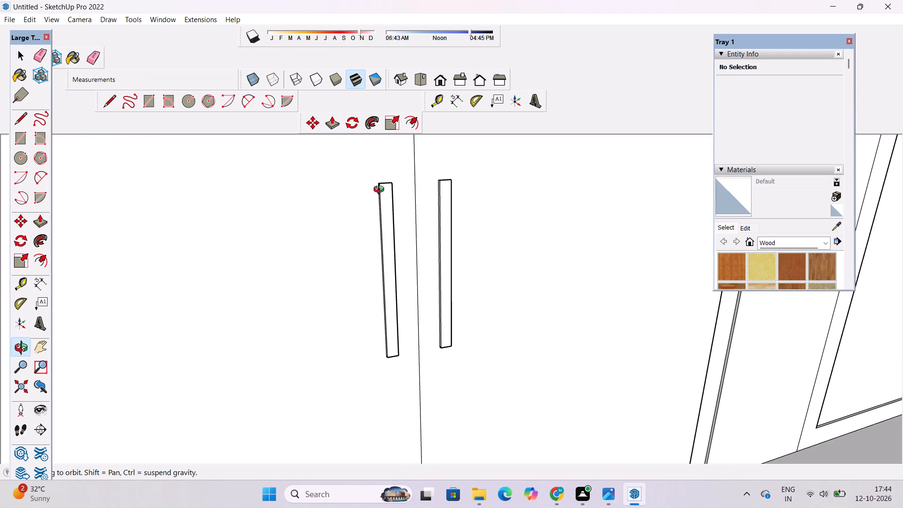
scroll(381, 190, down, 7)
click(445, 84)
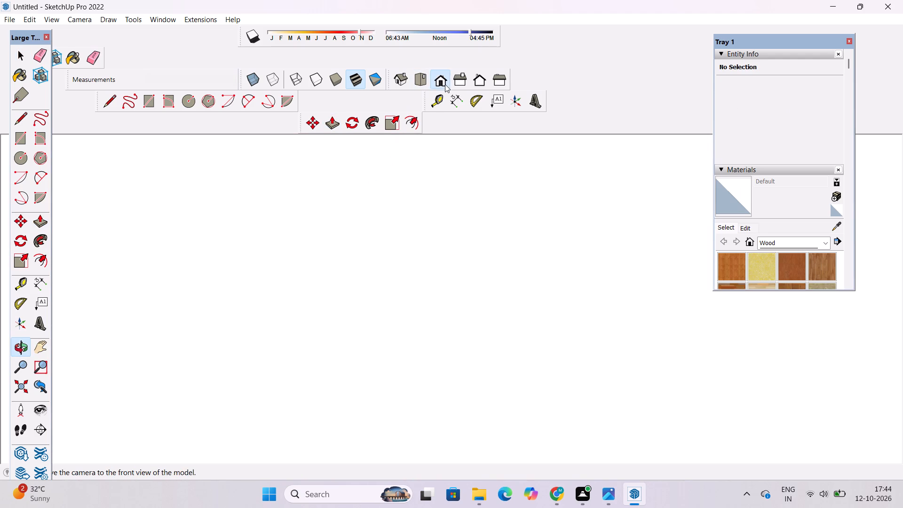
scroll(421, 175, down, 12)
shift+drag(358, 224, 376, 203)
drag(375, 396, 253, 462)
shift+drag(391, 308, 392, 340)
drag(379, 352, 372, 338)
scroll(372, 337, up, 1)
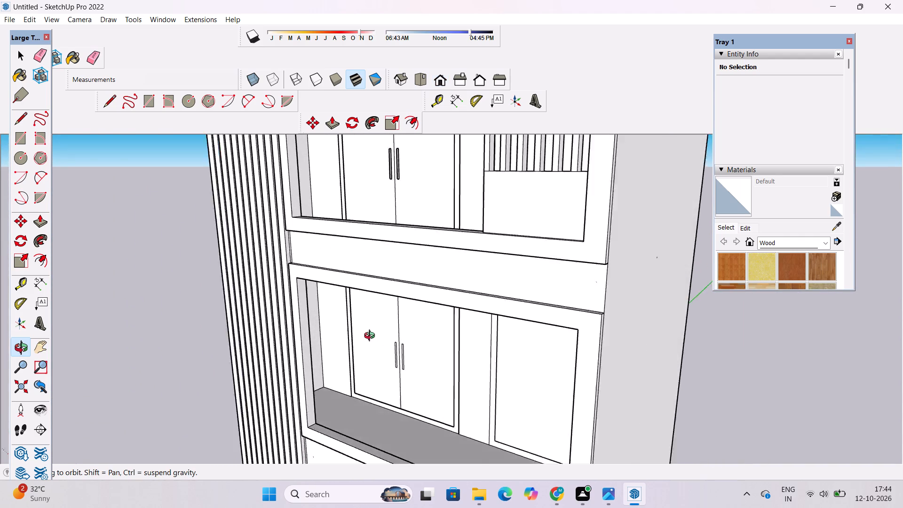
scroll(372, 337, up, 6)
scroll(375, 333, down, 11)
shift+drag(400, 302, 396, 331)
scroll(385, 201, up, 10)
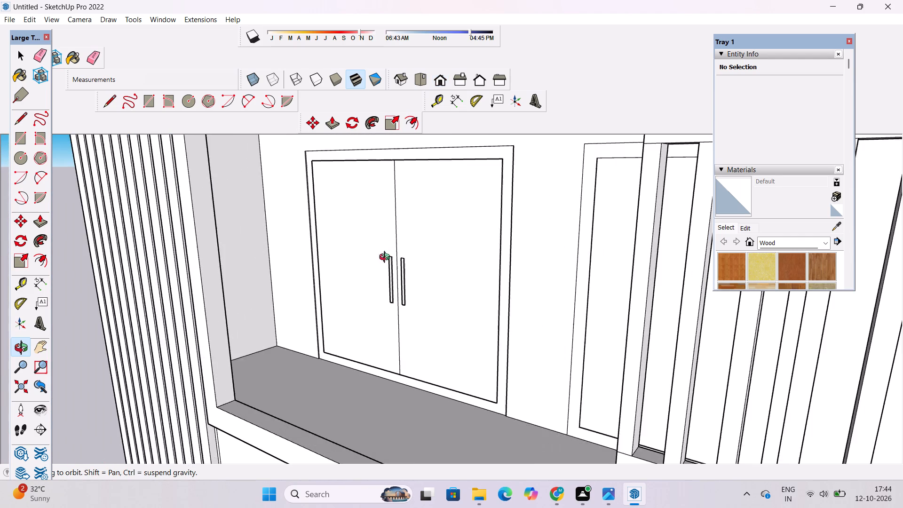
drag(402, 315, 400, 259)
shift+drag(399, 343, 403, 250)
scroll(412, 310, down, 3)
shift+drag(408, 349, 411, 310)
drag(409, 372, 407, 330)
scroll(392, 394, up, 4)
shift+drag(399, 400, 394, 254)
scroll(392, 334, up, 6)
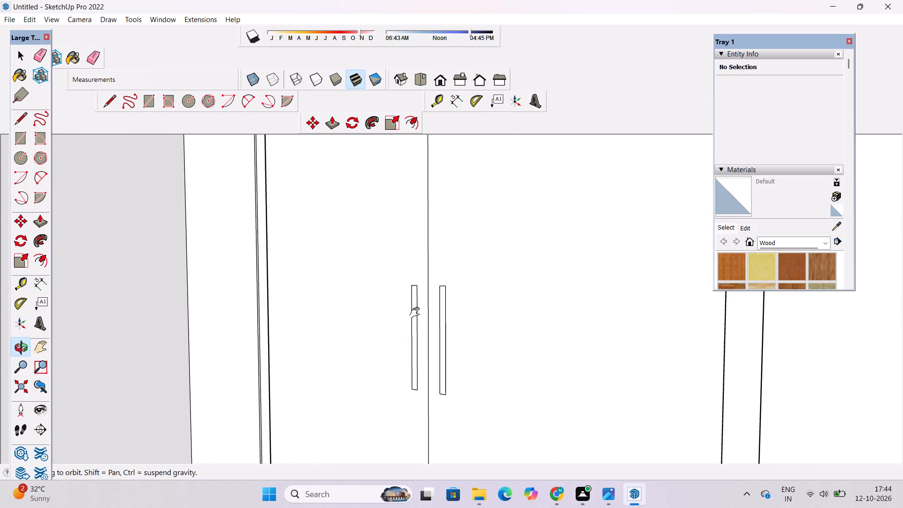
shift+drag(417, 313, 407, 316)
shift+drag(408, 351, 402, 346)
shift+click(410, 349)
drag(410, 349, 404, 349)
key(p)
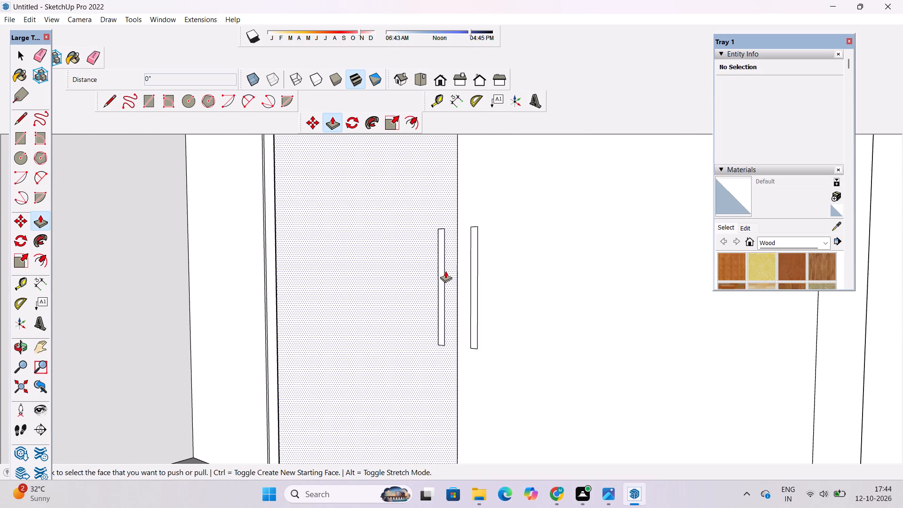
click(440, 276)
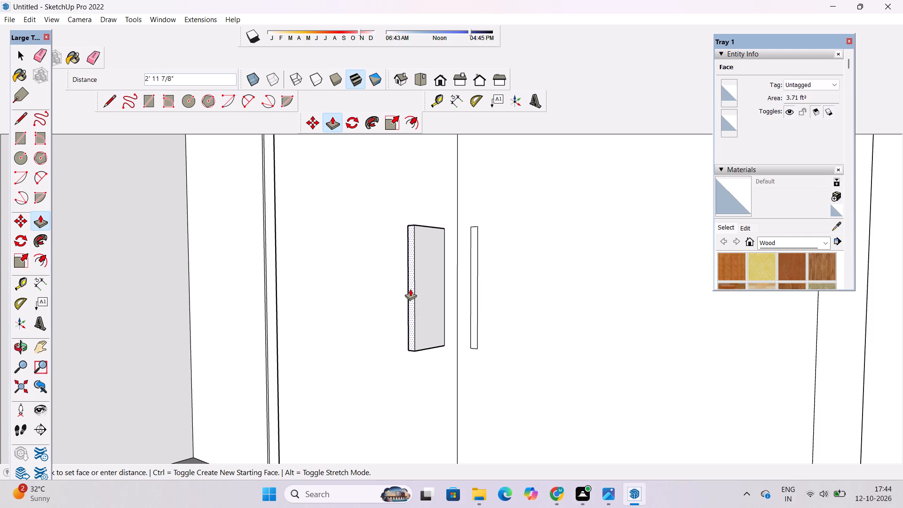
key(1)
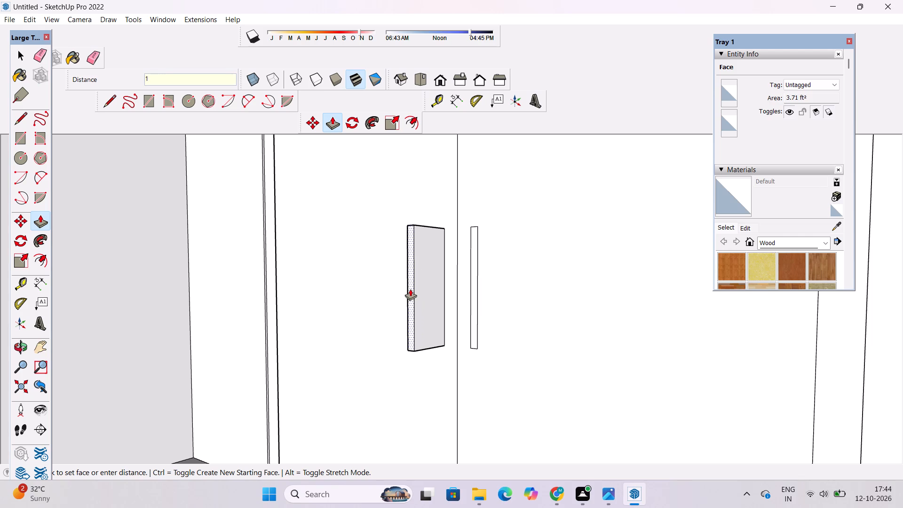
key(shift+quotedbl)
key(Return)
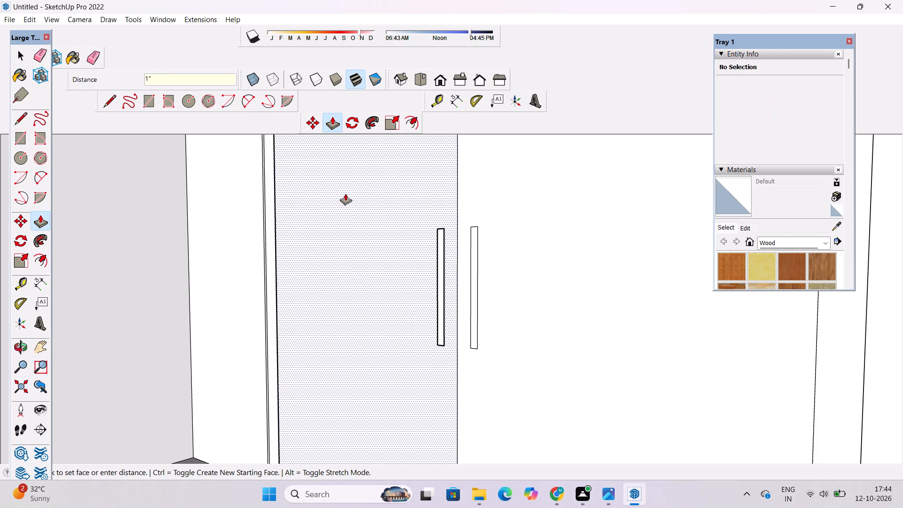
Push/Pull the right handle rectangle of the middle balcony's window outward by 1", matching it to the left handle's front face.
scroll(433, 215, up, 8)
click(527, 240)
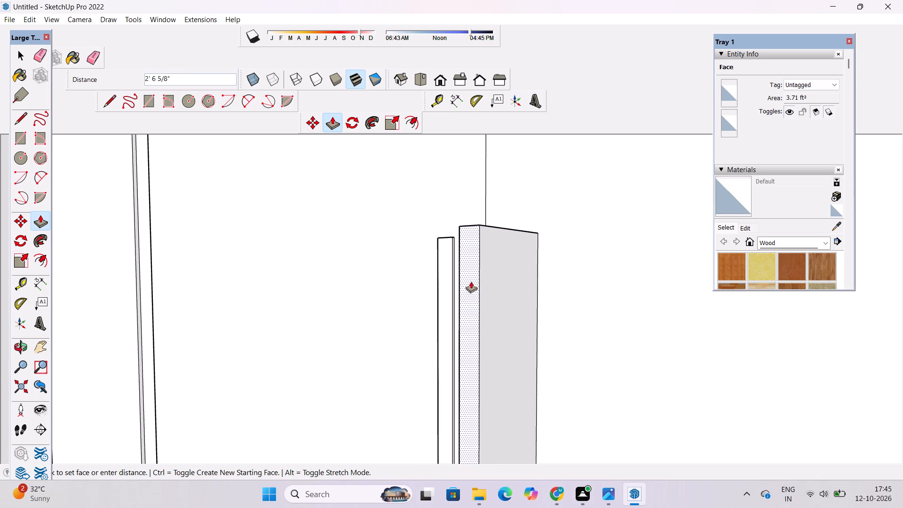
key(o)
scroll(464, 260, down, 4)
drag(399, 291, 479, 306)
shift+drag(482, 306, 480, 266)
drag(401, 319, 515, 344)
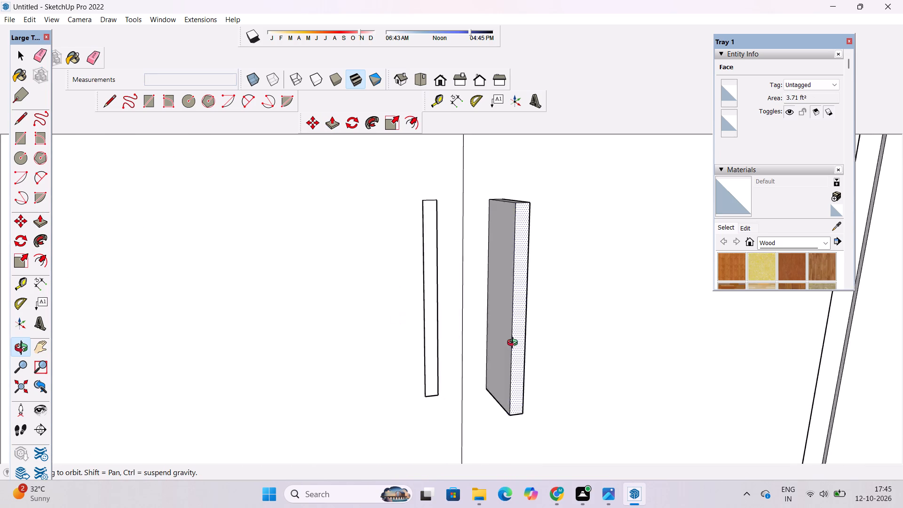
drag(515, 344, 516, 344)
scroll(453, 302, down, 6)
scroll(487, 313, up, 18)
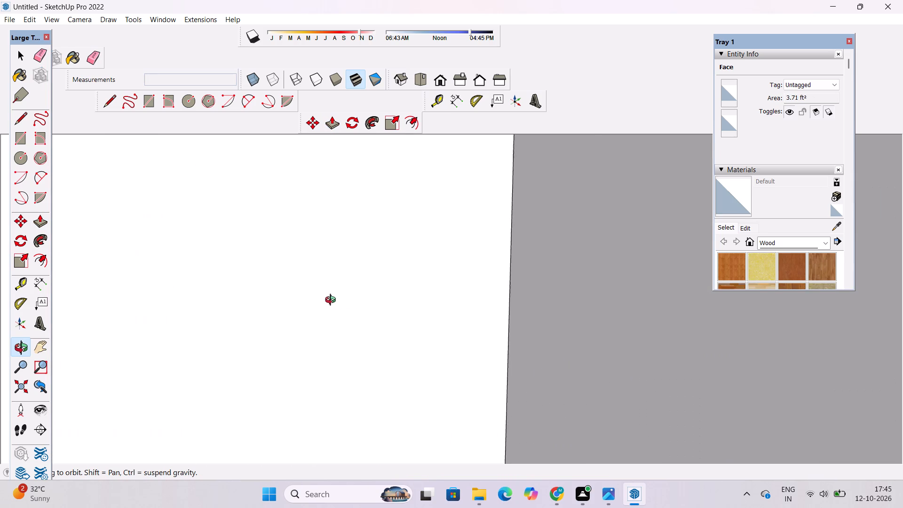
scroll(333, 301, up, 6)
scroll(304, 285, down, 20)
scroll(304, 285, down, 20)
scroll(304, 285, down, 4)
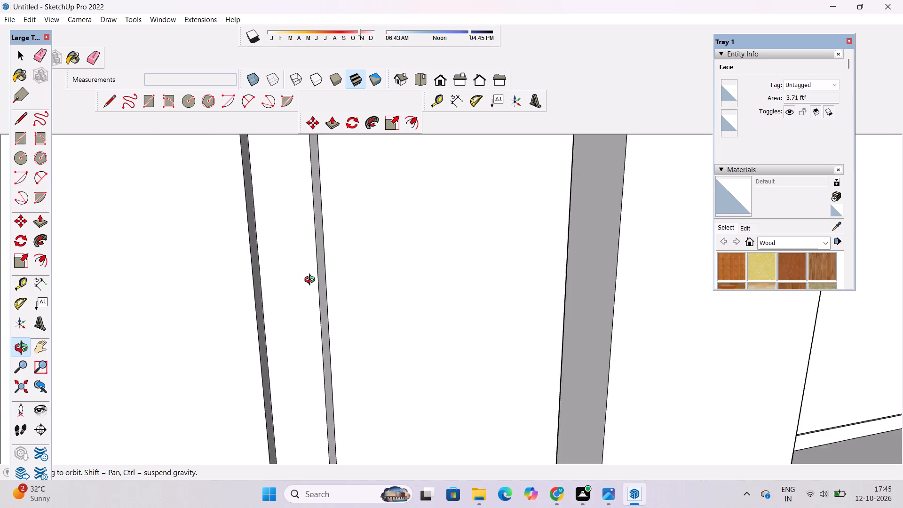
scroll(312, 281, down, 18)
shift+drag(518, 275, 353, 322)
scroll(353, 322, down, 3)
scroll(246, 346, up, 6)
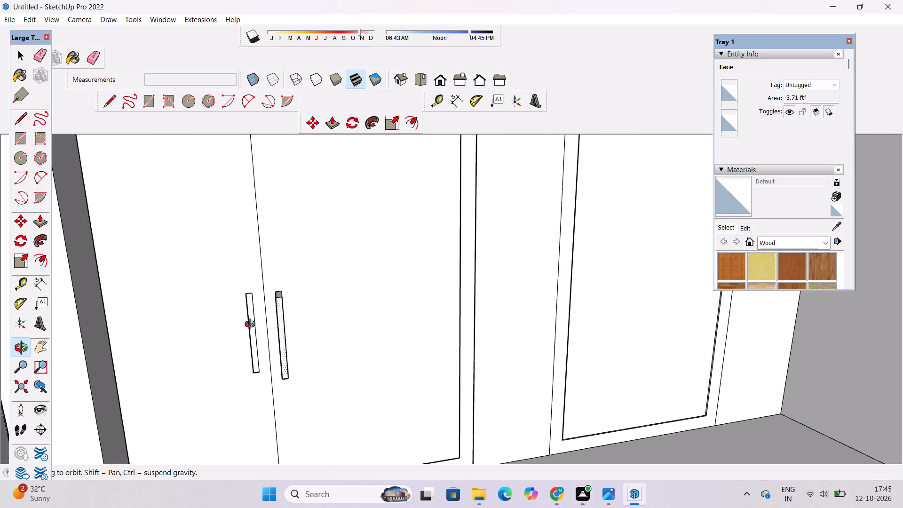
scroll(252, 325, up, 13)
drag(190, 346, 303, 361)
scroll(305, 342, down, 5)
shift+drag(297, 339, 305, 367)
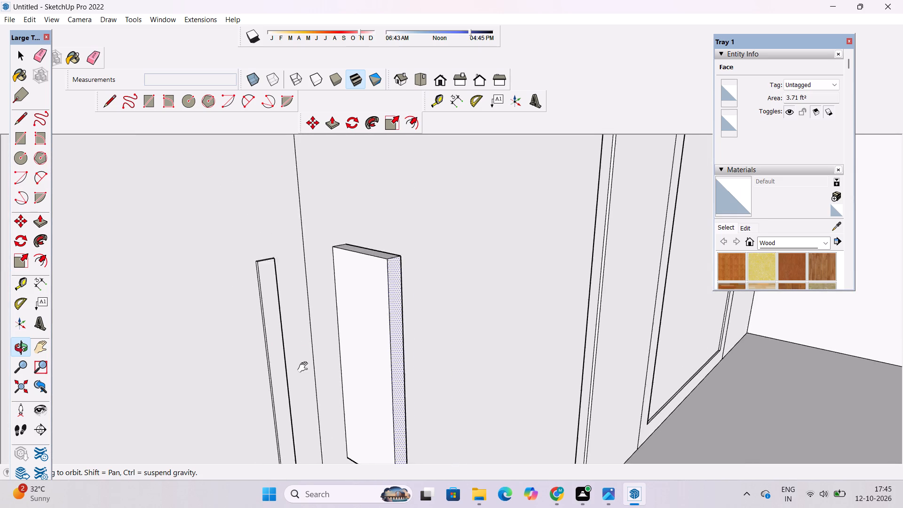
shift+drag(305, 367, 312, 397)
scroll(289, 377, up, 3)
drag(286, 372, 321, 365)
key(p)
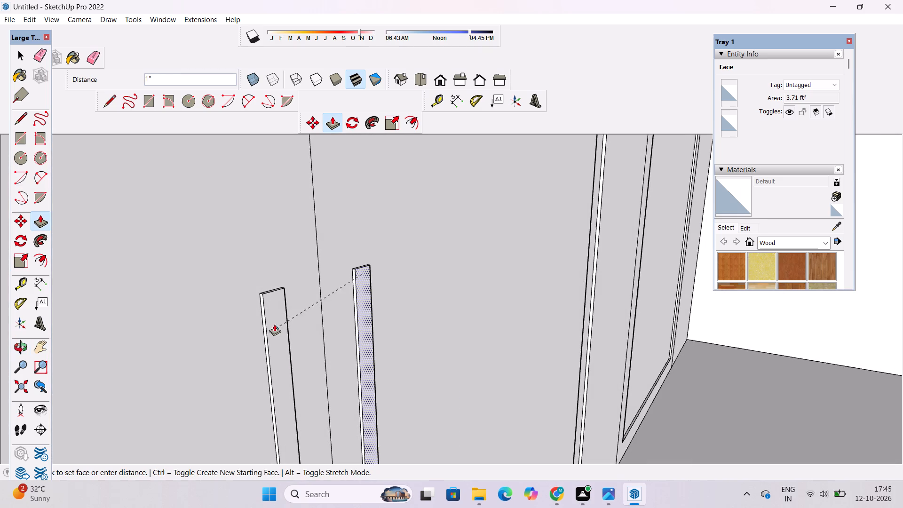
click(264, 300)
Push/Pull the left handle rectangle of the lowest balcony's double-pane window outward by 1".
key(o)
scroll(354, 244, down, 17)
click(436, 80)
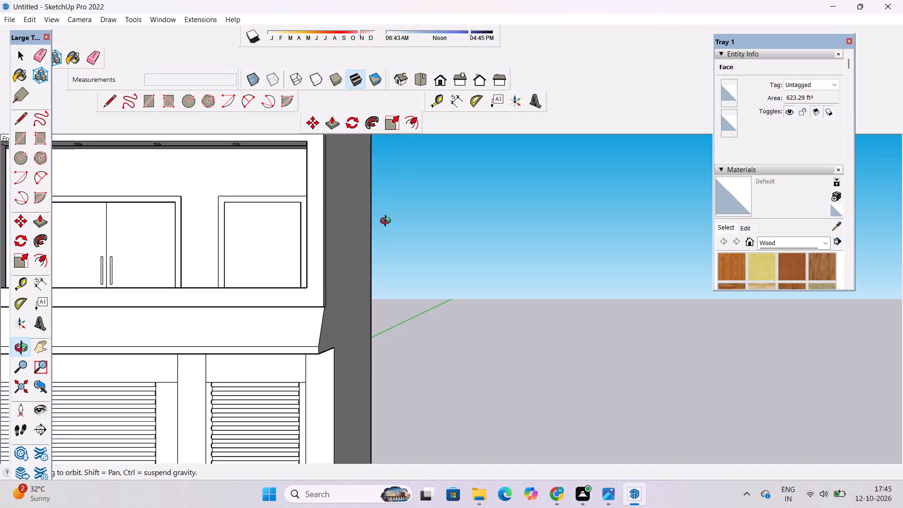
scroll(384, 222, down, 7)
shift+drag(300, 301, 427, 491)
scroll(365, 268, up, 5)
scroll(359, 229, up, 3)
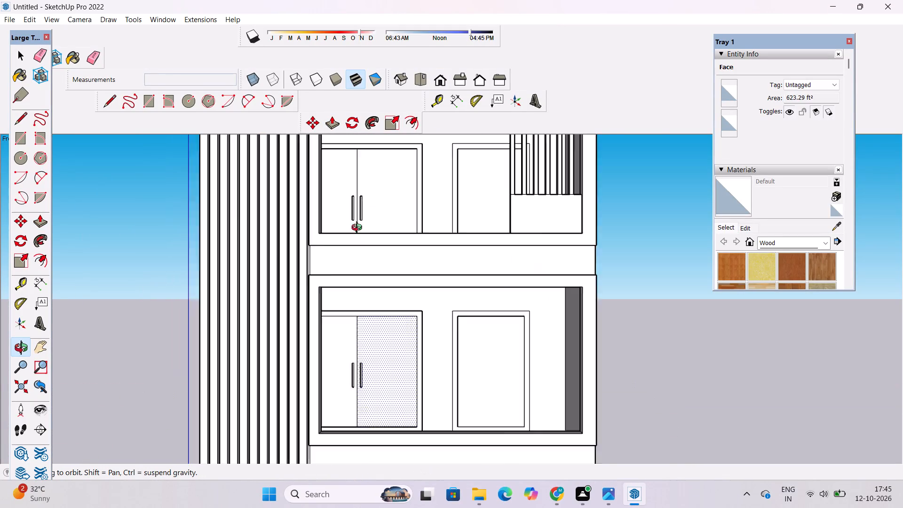
scroll(359, 229, up, 2)
drag(454, 170, 395, 450)
scroll(380, 235, up, 3)
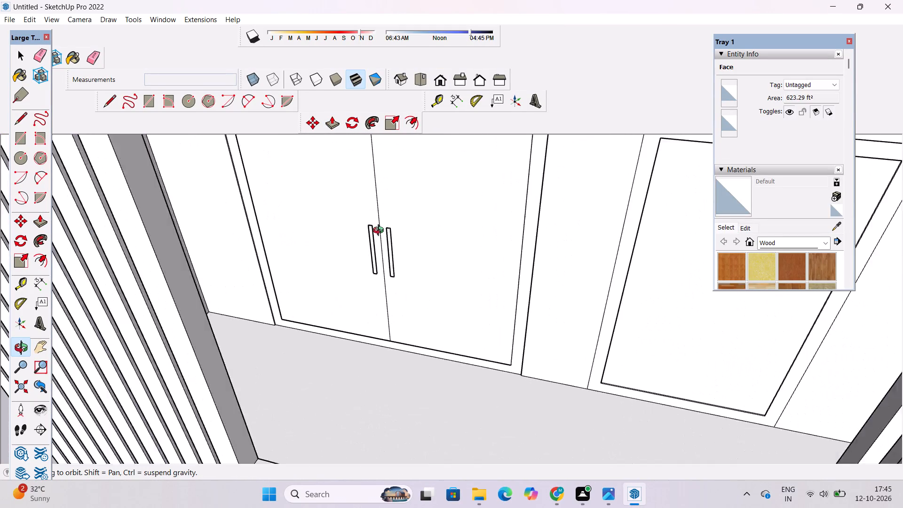
scroll(380, 231, up, 13)
shift+drag(442, 306, 450, 214)
scroll(446, 219, down, 12)
shift+drag(469, 336, 463, 181)
shift+drag(480, 366, 471, 239)
drag(485, 341, 487, 240)
scroll(425, 403, up, 14)
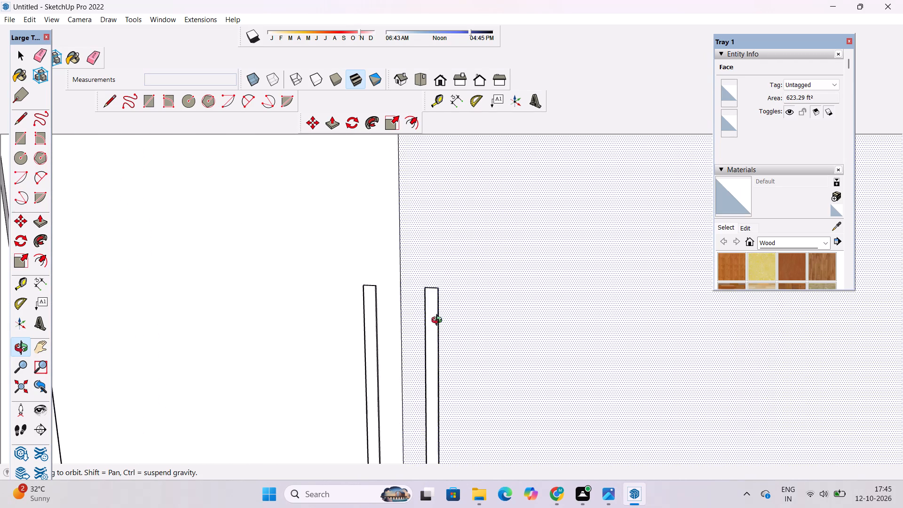
scroll(439, 321, up, 5)
drag(450, 305, 449, 278)
shift+scroll(425, 256, down, 13)
shift+drag(522, 473, 482, 275)
scroll(455, 270, down, 12)
shift+drag(463, 391, 428, 240)
scroll(416, 443, up, 12)
scroll(363, 369, down, 1)
scroll(363, 369, up, 4)
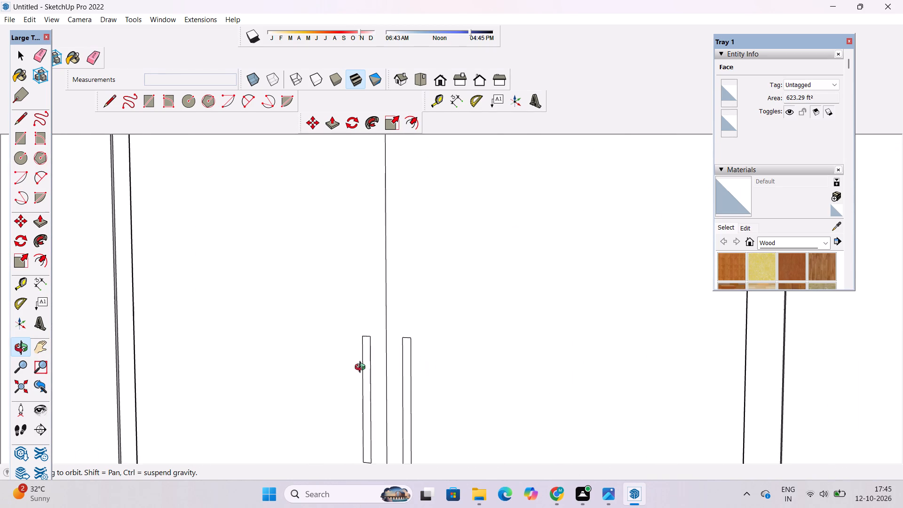
scroll(362, 368, up, 5)
drag(380, 329, 361, 364)
shift+drag(359, 365, 349, 379)
key(space)
click(360, 356)
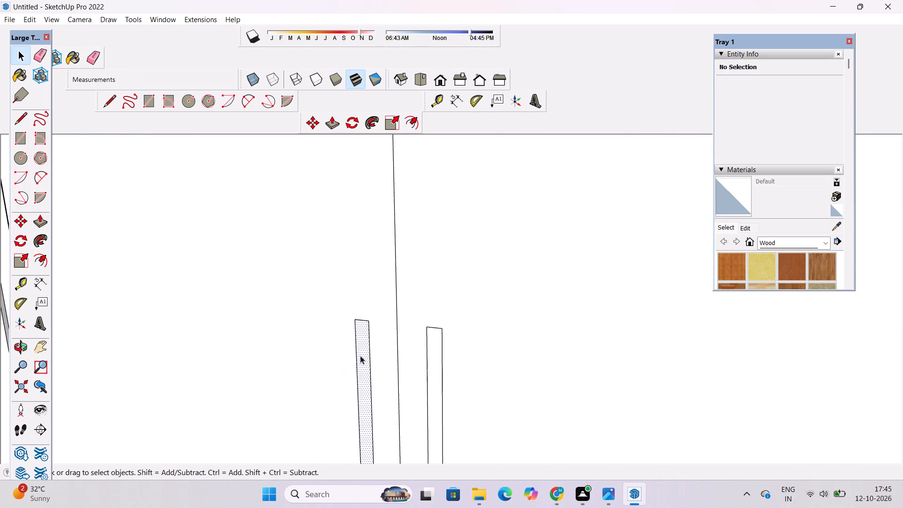
key(p)
click(360, 356)
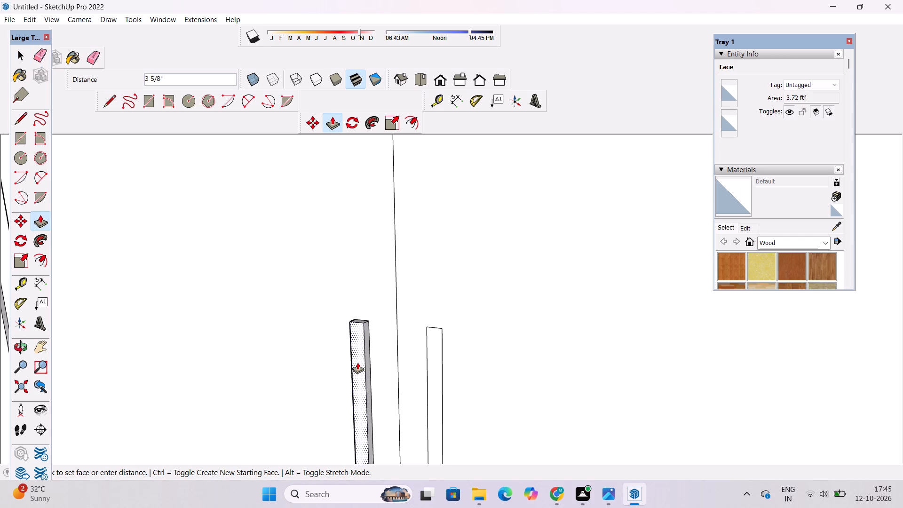
text(1")
key(Return)
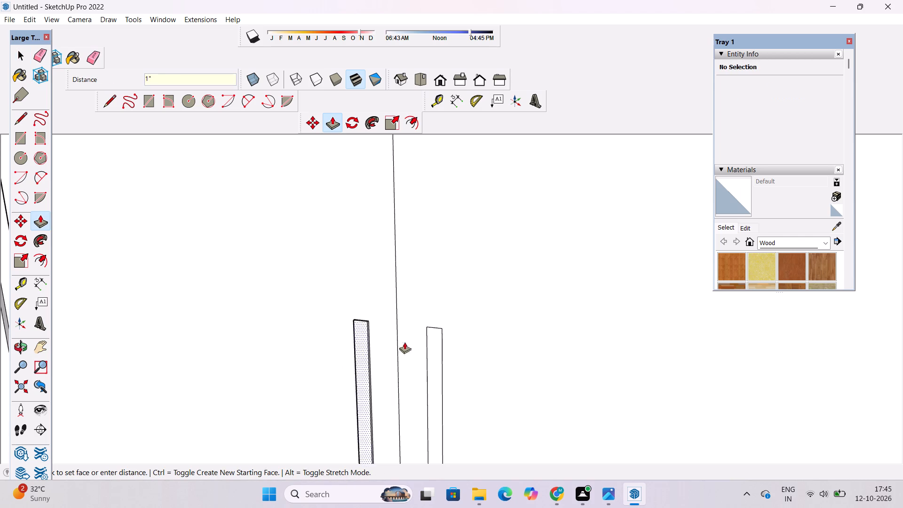
Push/Pull the right handle rectangle of the lowest balcony's window outward by 1", matching it to the left handle's front face.
click(434, 336)
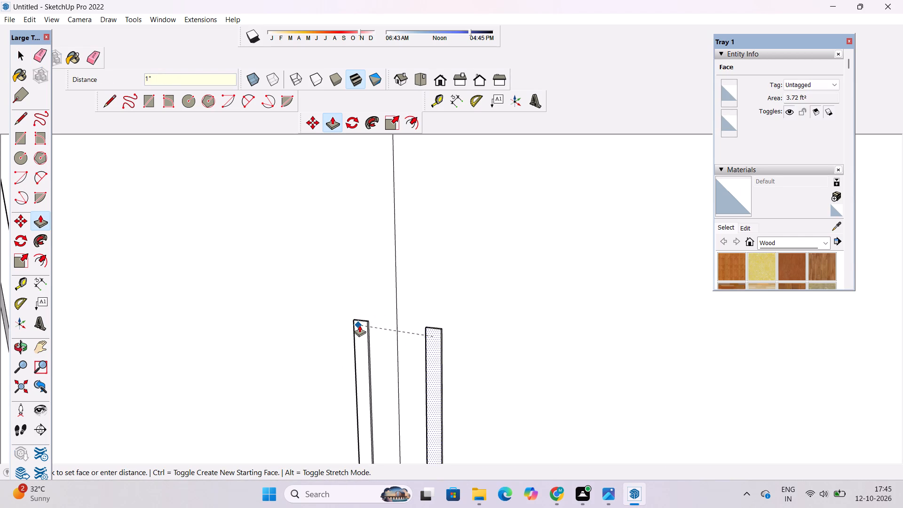
click(359, 325)
key(space)
Review the front elevation's balconies, window handles and vertical fins from the front.
text(o)
scroll(416, 271, down, 3)
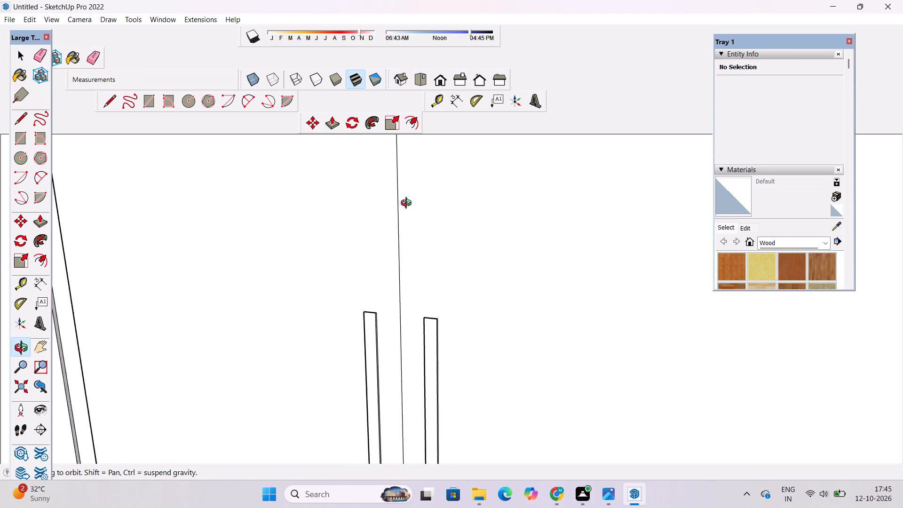
click(436, 72)
scroll(420, 292, down, 7)
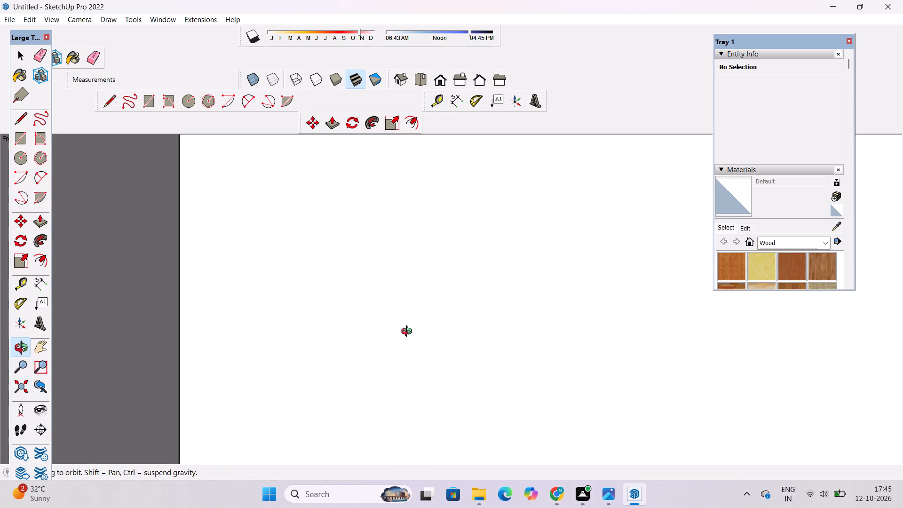
scroll(384, 341, down, 4)
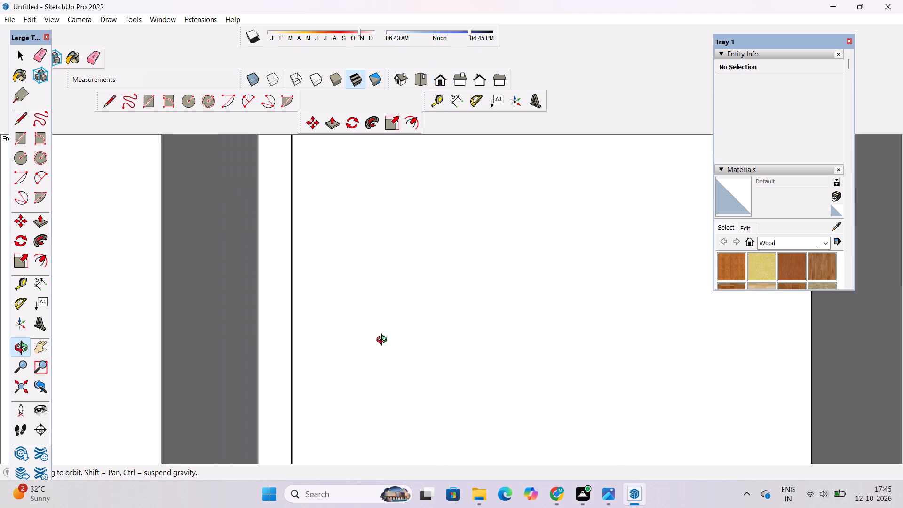
scroll(384, 341, down, 7)
shift+drag(394, 313, 399, 363)
scroll(389, 326, down, 18)
shift+drag(390, 299, 347, 366)
scroll(352, 343, down, 4)
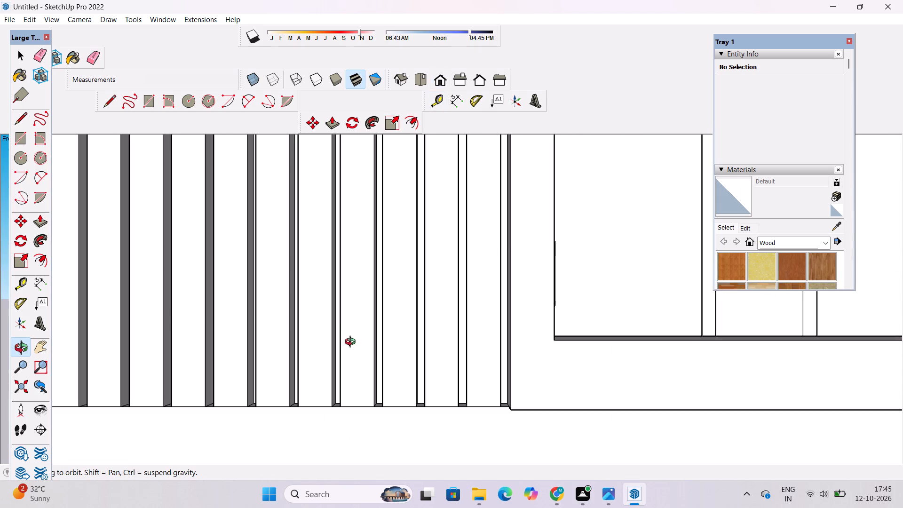
scroll(352, 343, down, 15)
shift+drag(367, 322, 367, 351)
drag(367, 354, 368, 374)
shift+drag(374, 365, 360, 383)
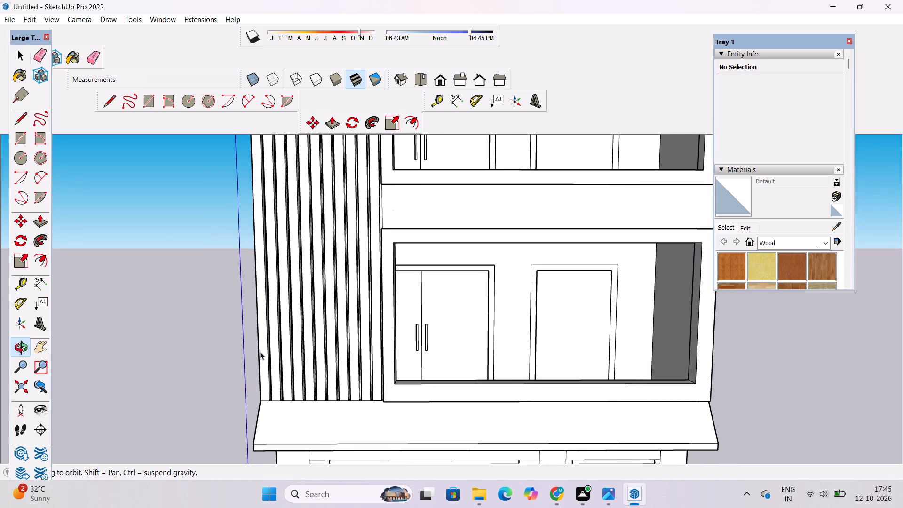
key(space)
click(222, 345)
key(o)
shift+drag(329, 343, 316, 368)
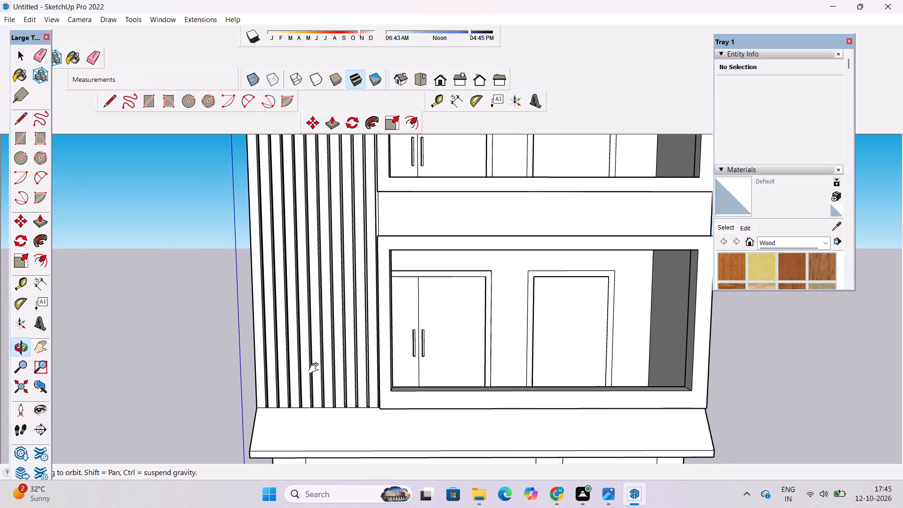
shift+drag(316, 368, 311, 379)
Erase the two leftover pairs of floor lines across the middle of the building's rear wall.
scroll(248, 368, down, 6)
drag(161, 368, 523, 359)
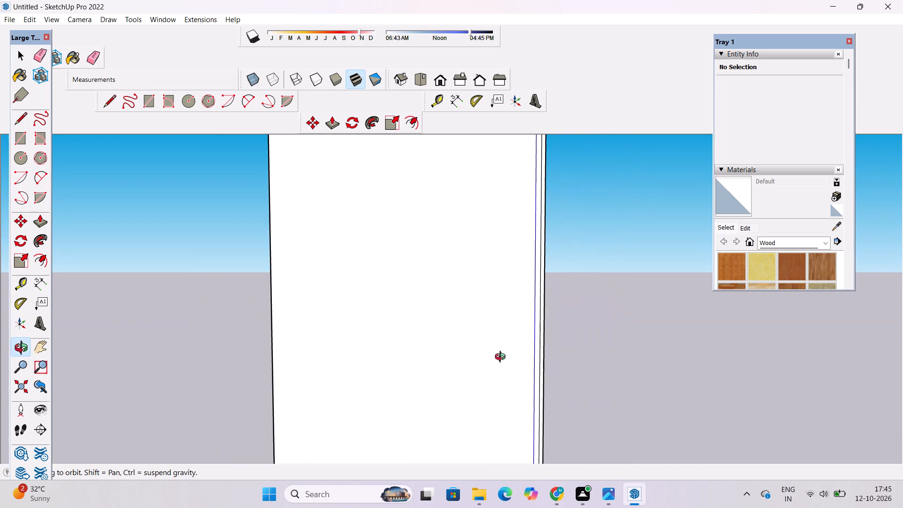
shift+scroll(420, 290, down, 11)
drag(318, 327, 553, 351)
scroll(487, 329, up, 3)
shift+drag(481, 320, 448, 346)
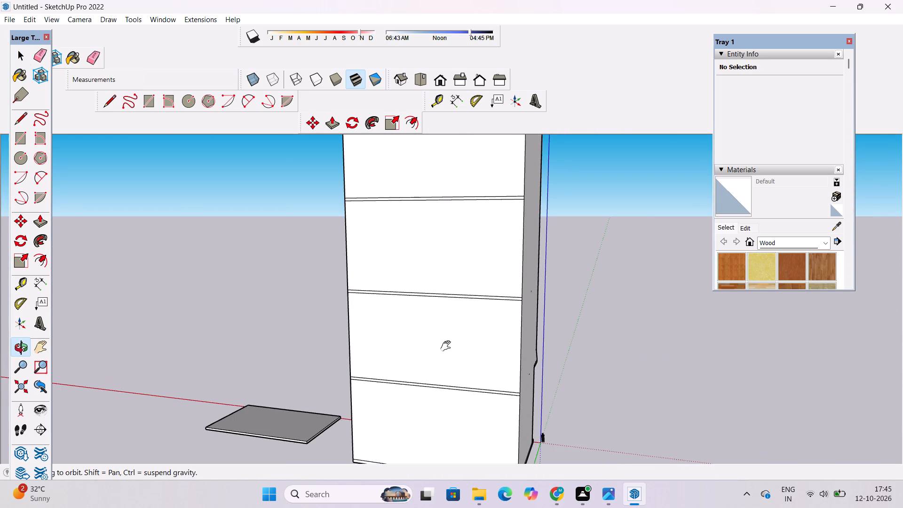
shift+drag(448, 346, 445, 348)
key(e)
drag(440, 279, 440, 326)
scroll(381, 322, down, 5)
drag(424, 217, 424, 252)
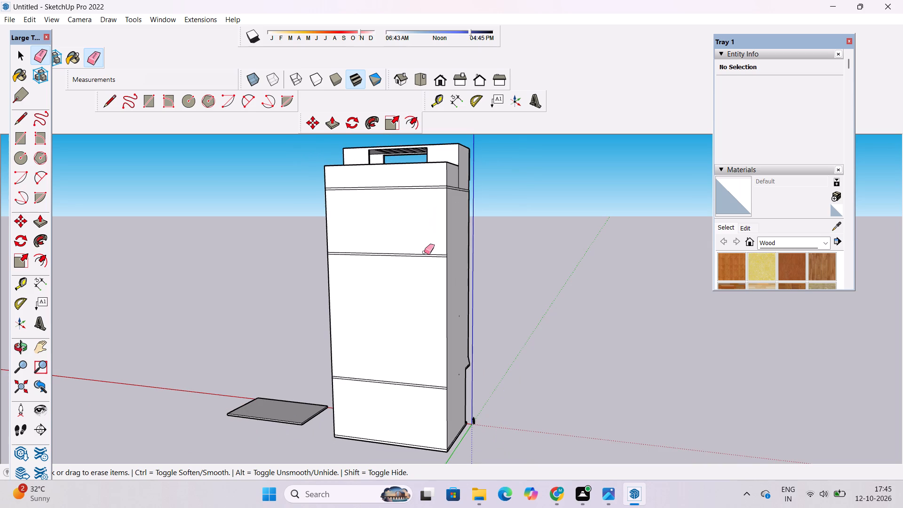
drag(424, 252, 426, 259)
Erase the remaining floor lines on the rear wall, below the parapet and above the ground floor.
scroll(404, 184, up, 4)
drag(419, 173, 420, 196)
scroll(349, 216, down, 5)
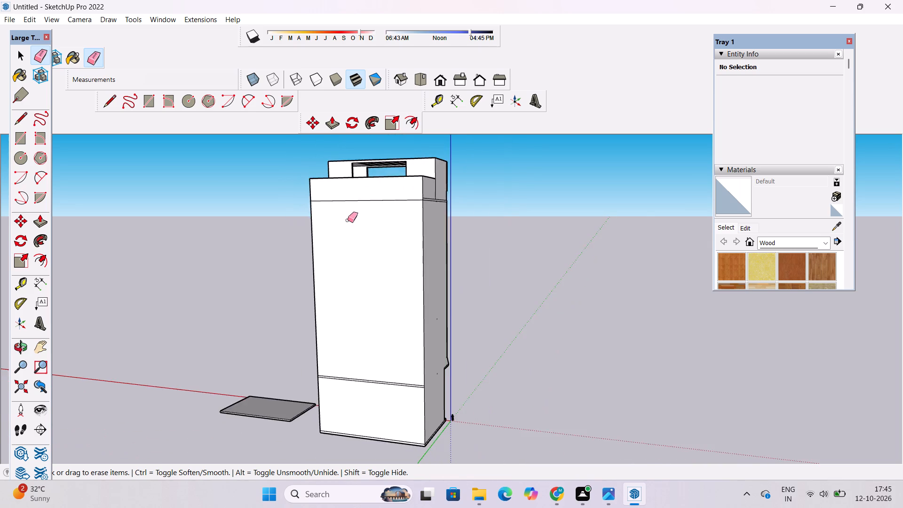
scroll(348, 220, up, 5)
drag(391, 175, 392, 194)
scroll(390, 201, down, 6)
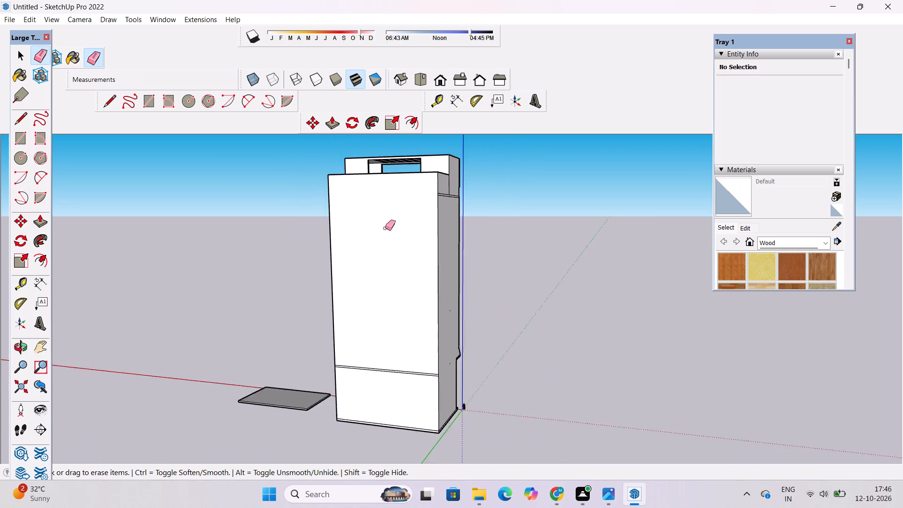
scroll(385, 228, down, 3)
drag(411, 316, 410, 351)
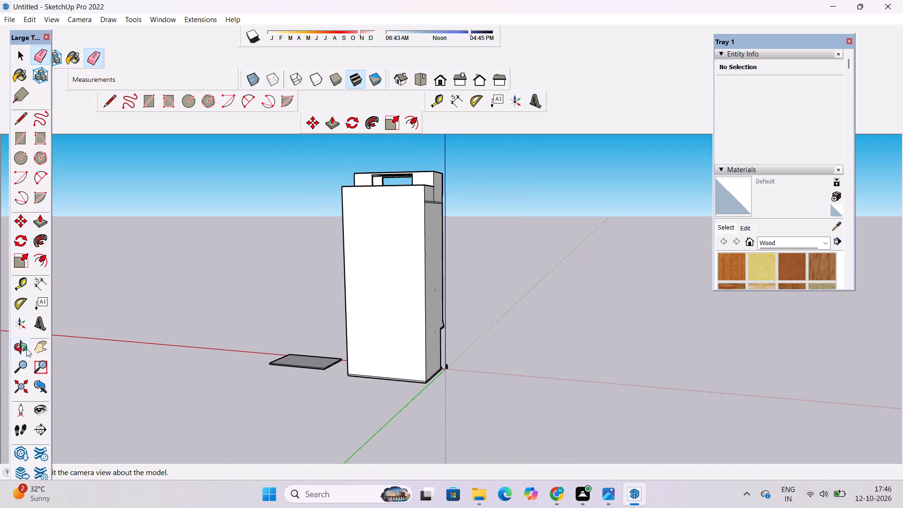
Inspect the whole building around its side and front, checking the fins, balconies and ground-floor shutters.
click(24, 346)
scroll(492, 316, up, 8)
drag(584, 311, 451, 325)
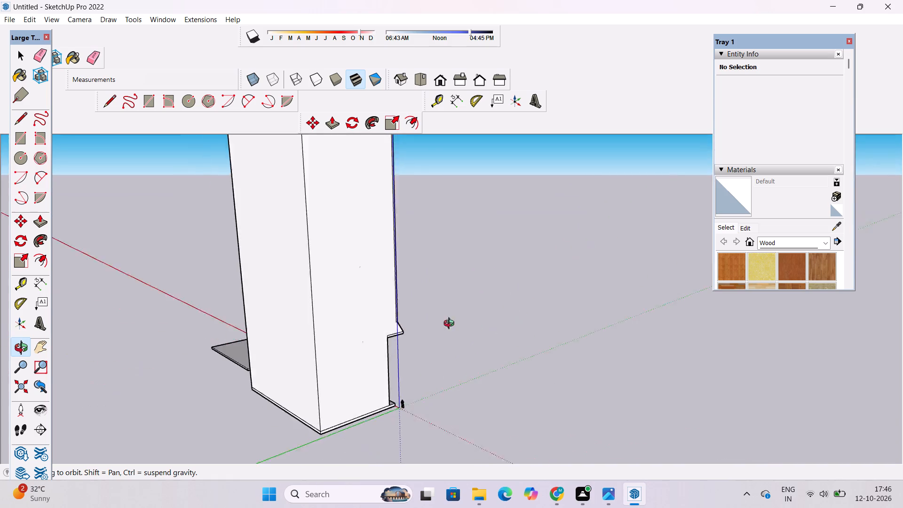
drag(451, 325, 144, 299)
scroll(566, 299, down, 4)
scroll(643, 335, up, 4)
drag(692, 360, 651, 346)
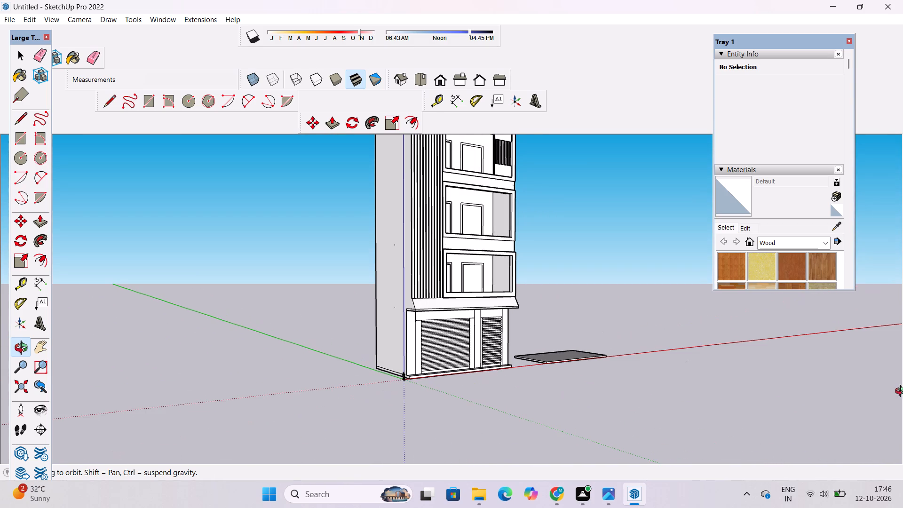
scroll(540, 277, down, 2)
click(524, 257)
shift+drag(523, 257, 538, 311)
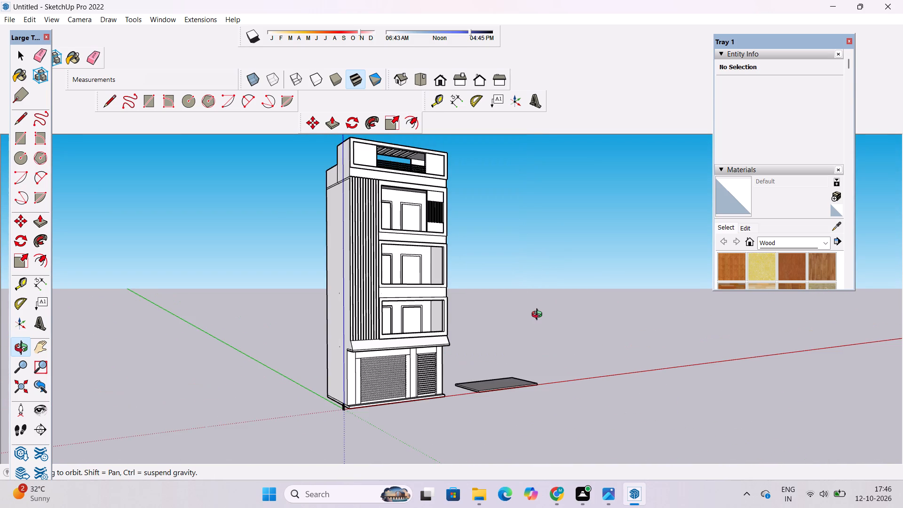
scroll(539, 316, up, 2)
scroll(540, 316, down, 4)
scroll(540, 316, up, 2)
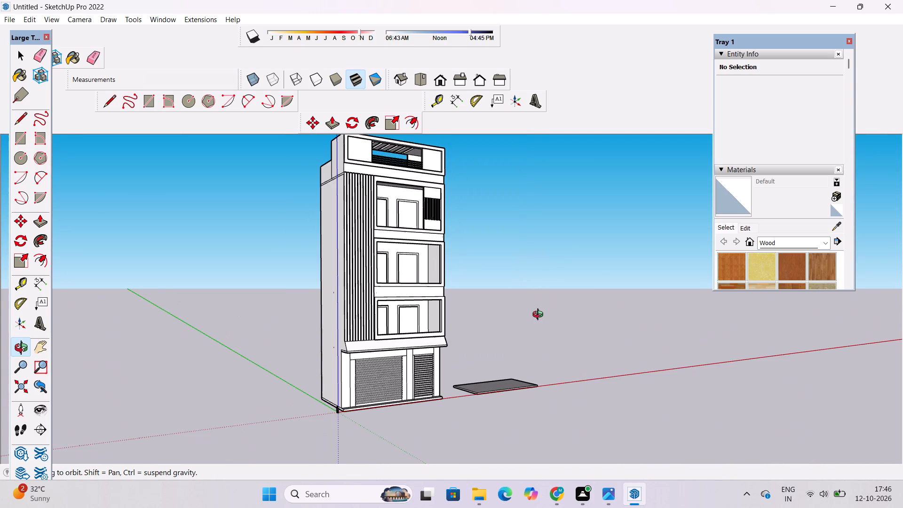
scroll(540, 316, up, 2)
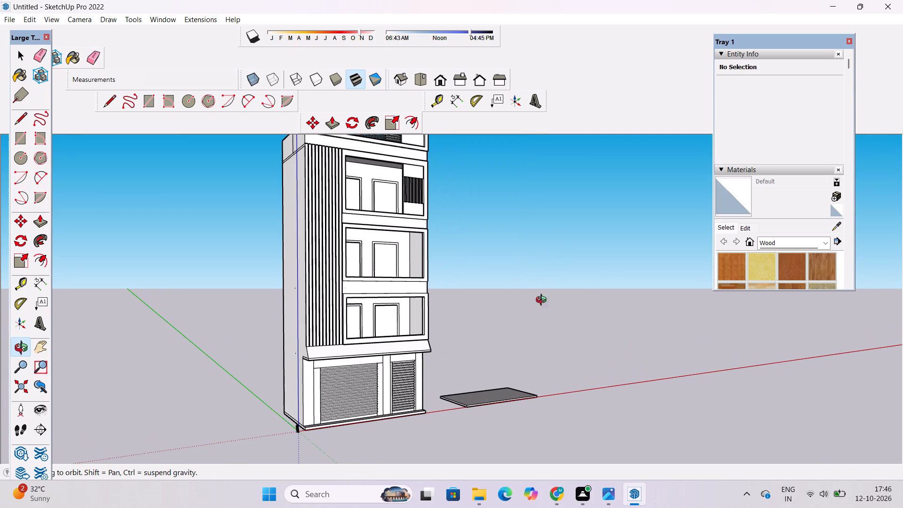
drag(549, 243, 435, 255)
shift+drag(436, 259, 556, 337)
shift+drag(535, 407, 508, 326)
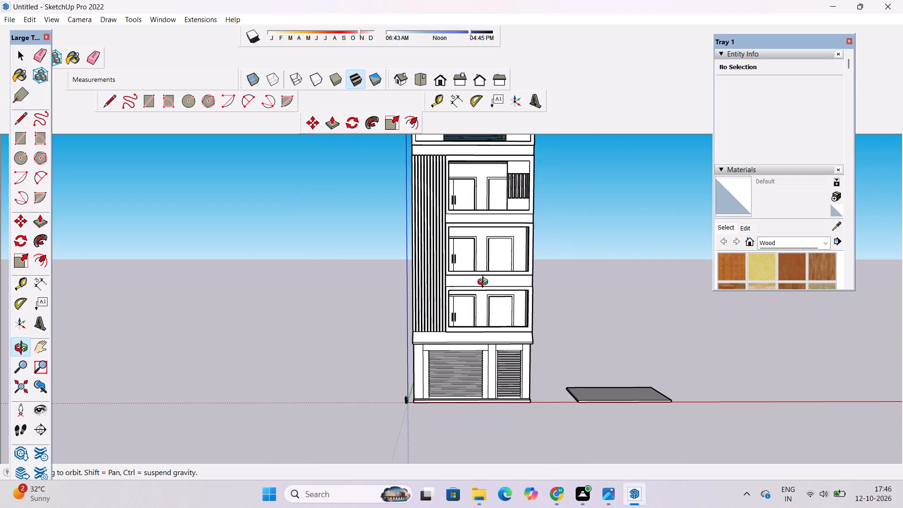
scroll(484, 283, up, 2)
shift+drag(484, 282, 478, 293)
scroll(478, 293, up, 1)
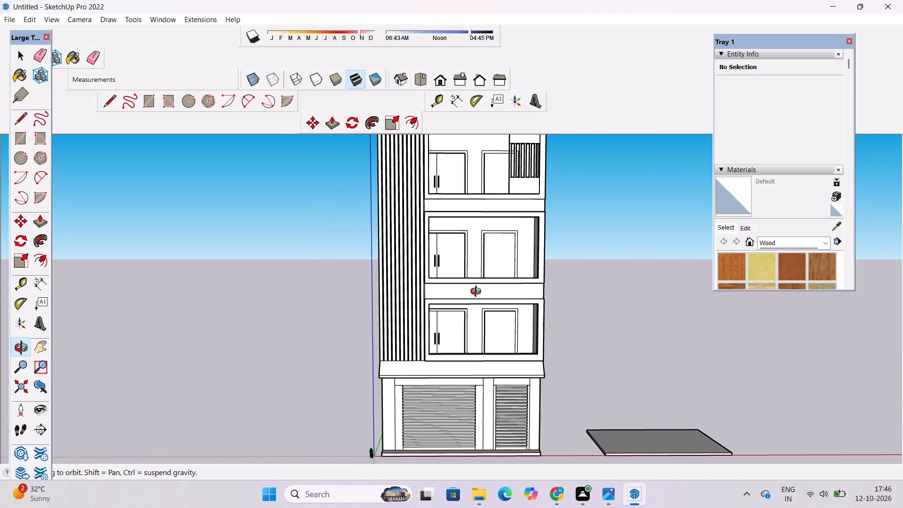
drag(482, 300, 473, 302)
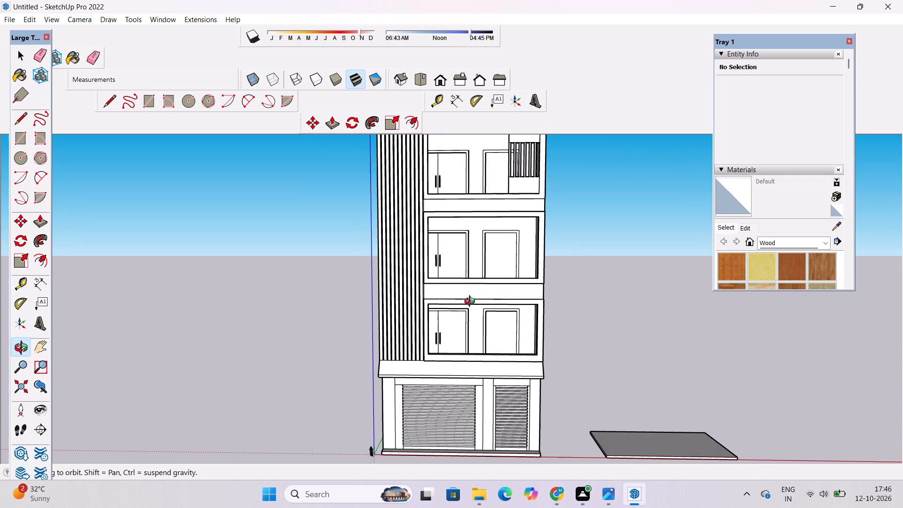
Erase the leftover floor line below the parapet on the side wall opposite the vertical fins.
drag(550, 317, 405, 329)
shift+drag(559, 299, 562, 353)
shift+drag(558, 372, 474, 392)
shift+drag(467, 175, 488, 256)
drag(489, 260, 419, 287)
scroll(452, 287, up, 4)
drag(500, 296, 462, 284)
shift+drag(463, 281, 494, 308)
drag(494, 308, 476, 286)
key(e)
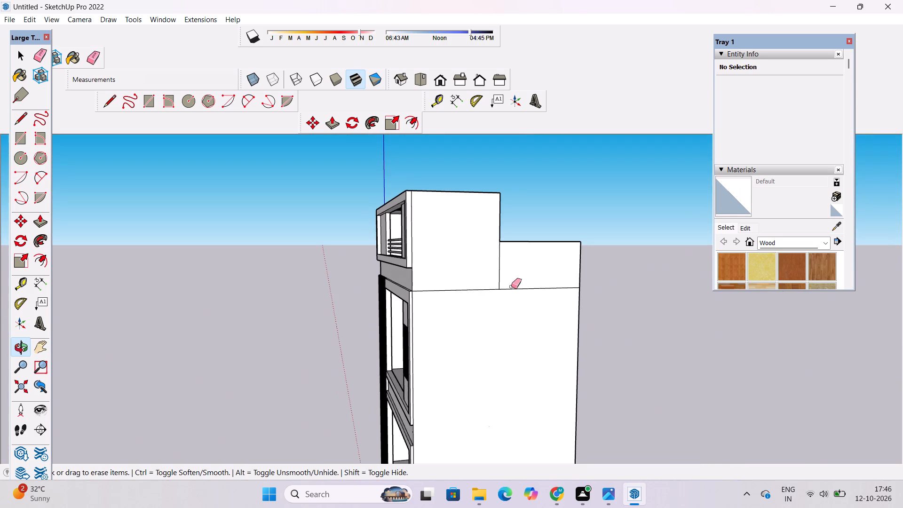
drag(531, 280, 531, 288)
scroll(420, 278, up, 10)
drag(418, 295, 414, 314)
Draw a 1' 6" vertical line on the fin-side wall from the upper floor line's front end to the inner line's corner.
key(o)
scroll(430, 280, down, 5)
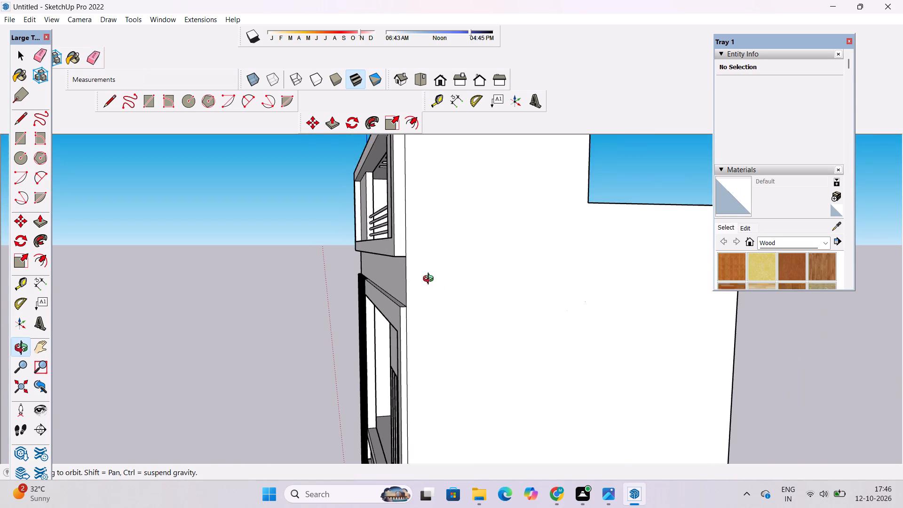
drag(709, 359, 490, 304)
scroll(707, 230, down, 5)
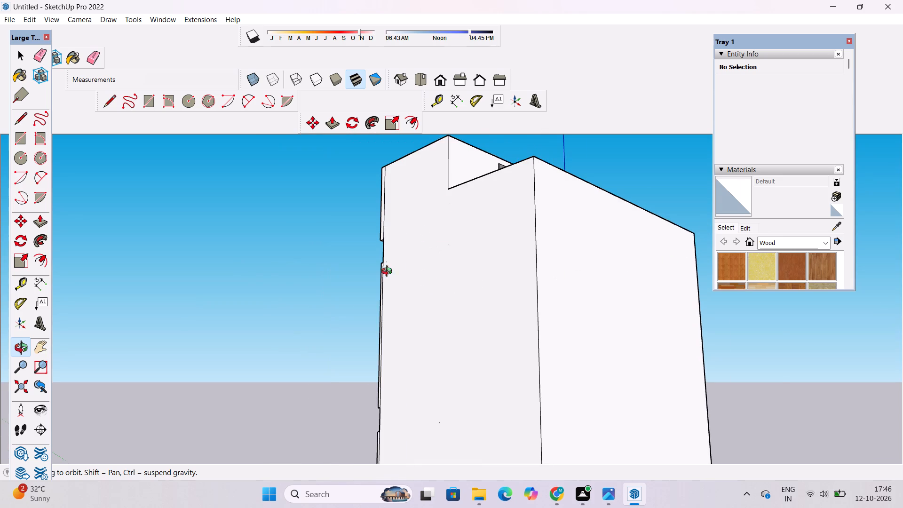
scroll(388, 273, up, 8)
drag(374, 277, 747, 339)
scroll(558, 321, down, 5)
drag(469, 339, 674, 341)
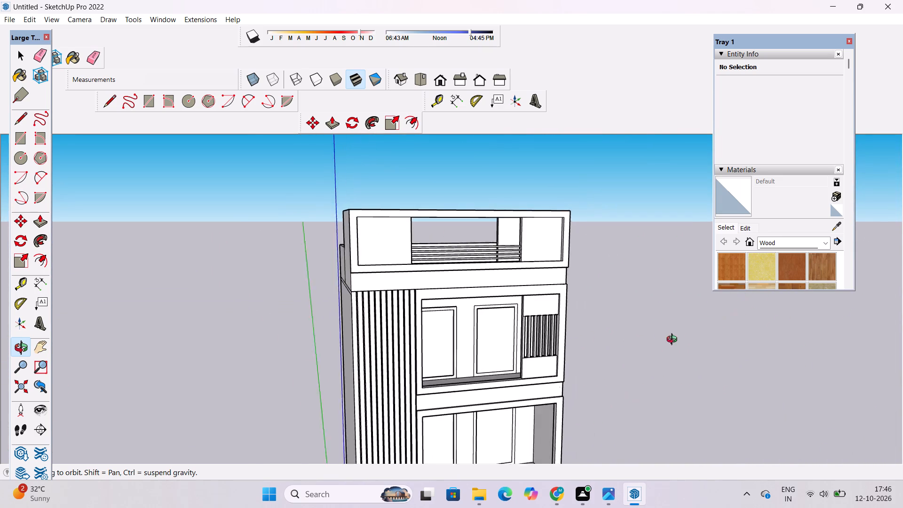
drag(674, 341, 675, 340)
scroll(478, 303, up, 4)
drag(196, 295, 317, 295)
shift+drag(308, 297, 435, 271)
scroll(391, 274, up, 2)
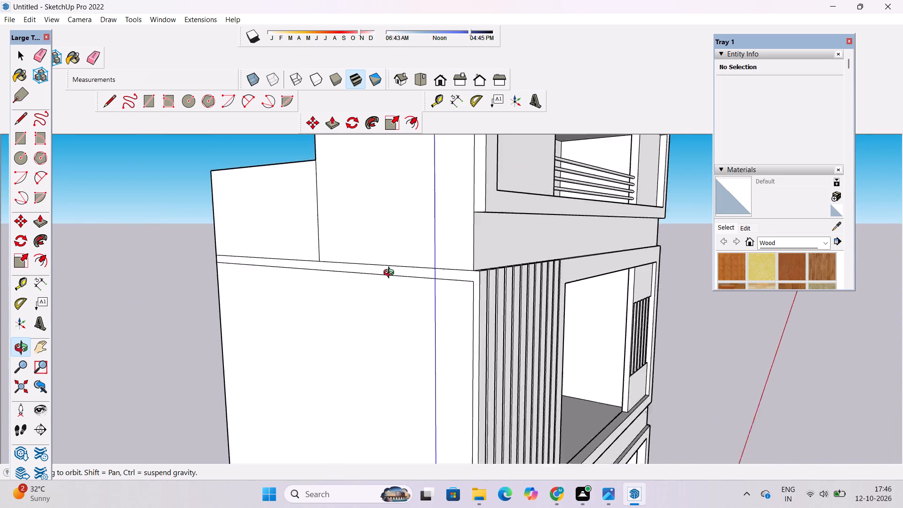
scroll(391, 274, up, 5)
drag(540, 317, 590, 250)
drag(590, 250, 530, 316)
scroll(555, 253, up, 6)
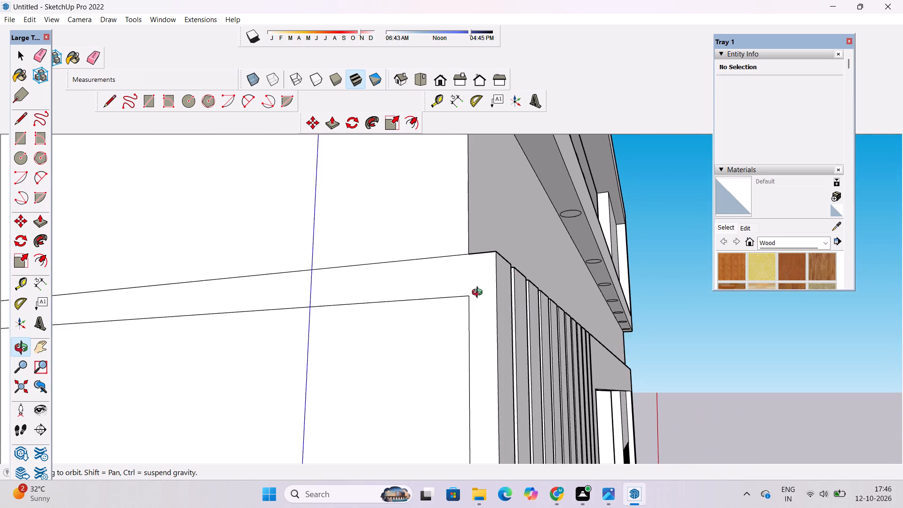
drag(481, 299, 510, 331)
shift+drag(513, 333, 489, 325)
drag(488, 325, 510, 343)
key(l)
scroll(508, 322, up, 5)
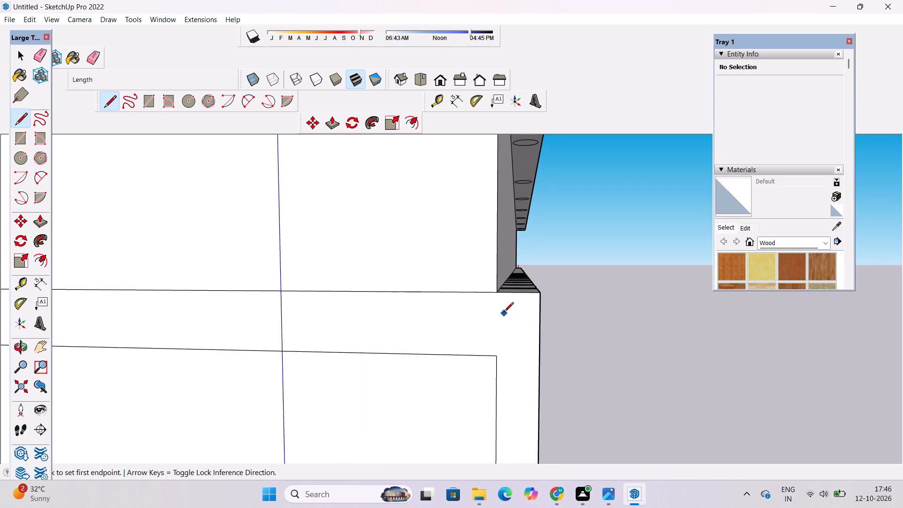
scroll(504, 313, up, 3)
click(492, 280)
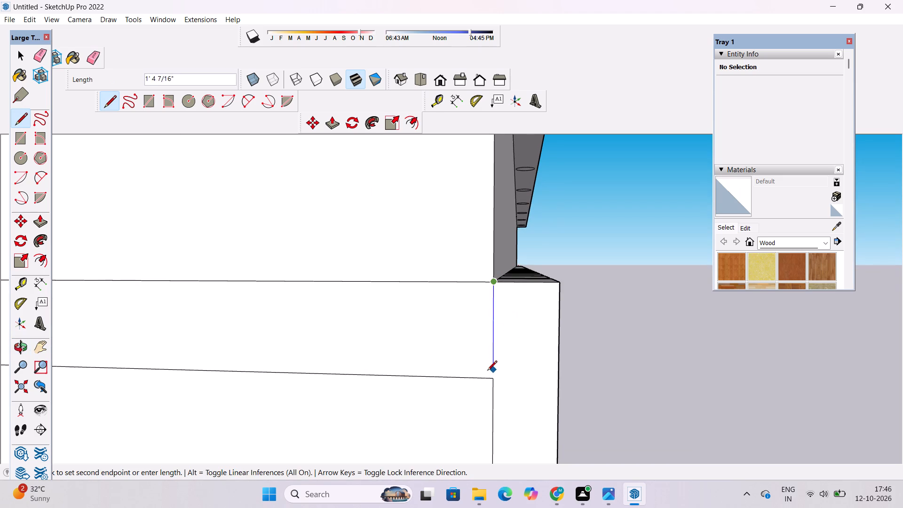
click(492, 375)
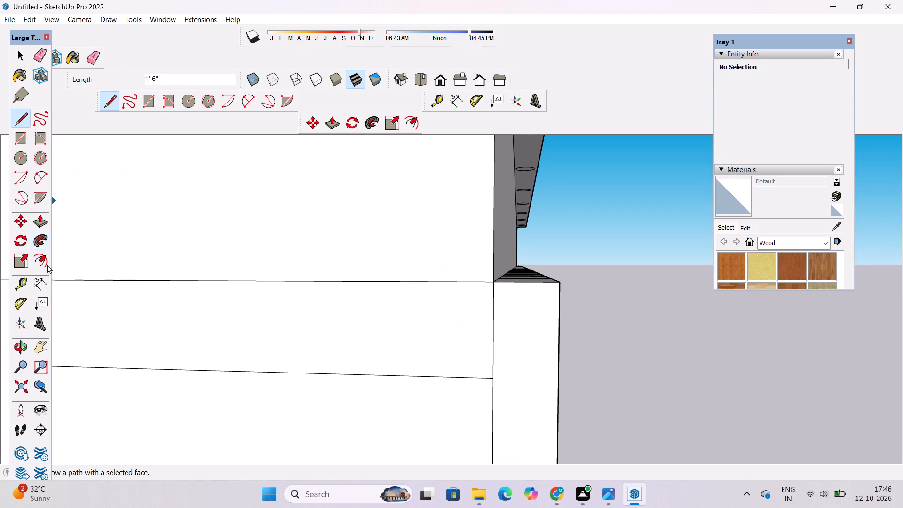
Erase the leftover horizontal floor lines and the short vertical line below the terrace on the fin-side wall.
click(90, 63)
drag(259, 232, 274, 296)
drag(290, 301, 338, 357)
drag(392, 276, 394, 288)
scroll(390, 284, down, 4)
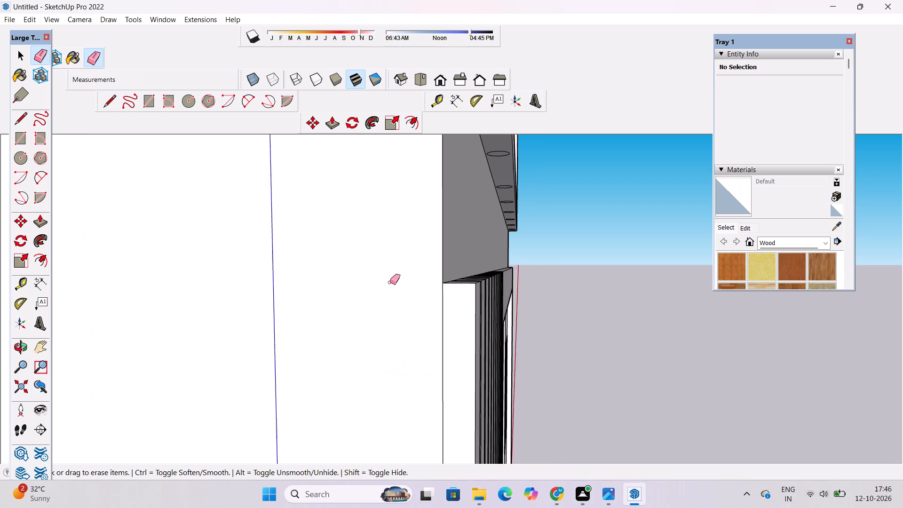
scroll(390, 282, down, 17)
drag(191, 271, 179, 288)
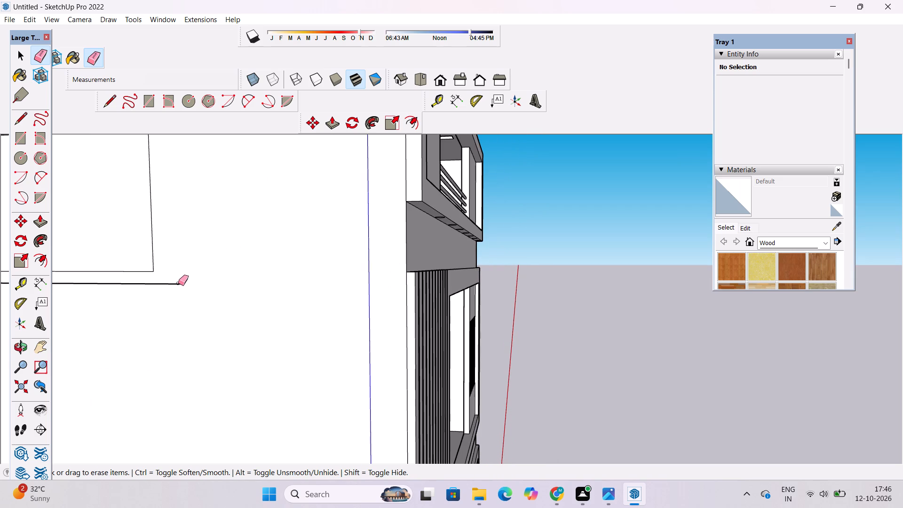
click(178, 283)
scroll(429, 275, down, 9)
scroll(256, 239, up, 5)
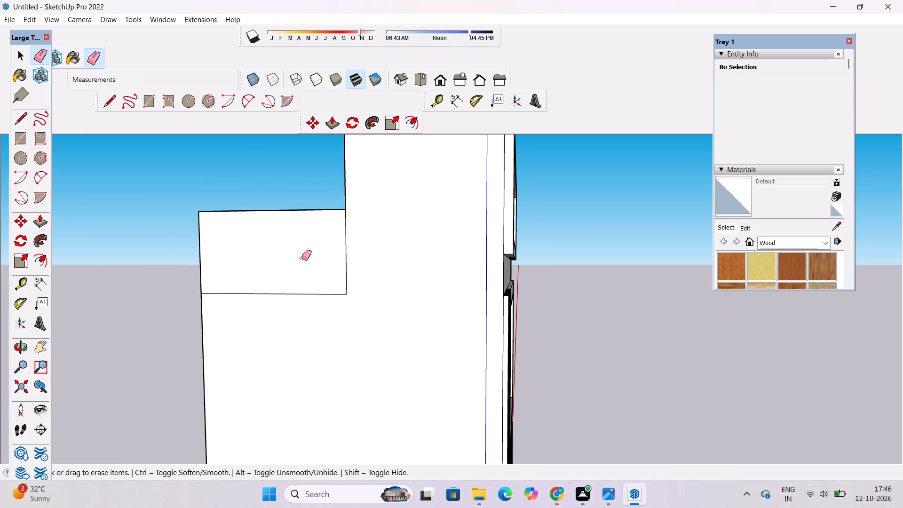
drag(320, 270, 319, 307)
drag(430, 256, 349, 281)
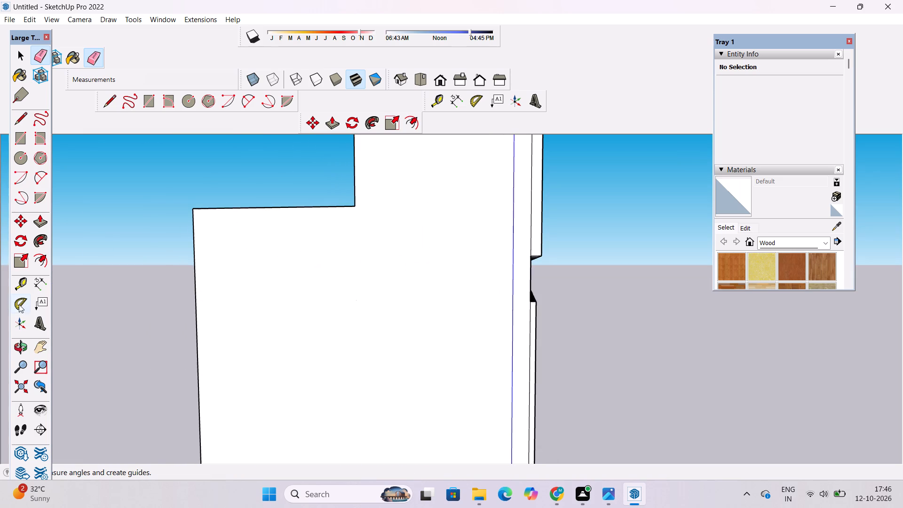
Inspect the cleaned side wall, the rear terrace, the slotted roof and the upper front balconies.
drag(18, 344, 33, 337)
scroll(276, 240, down, 6)
click(27, 334)
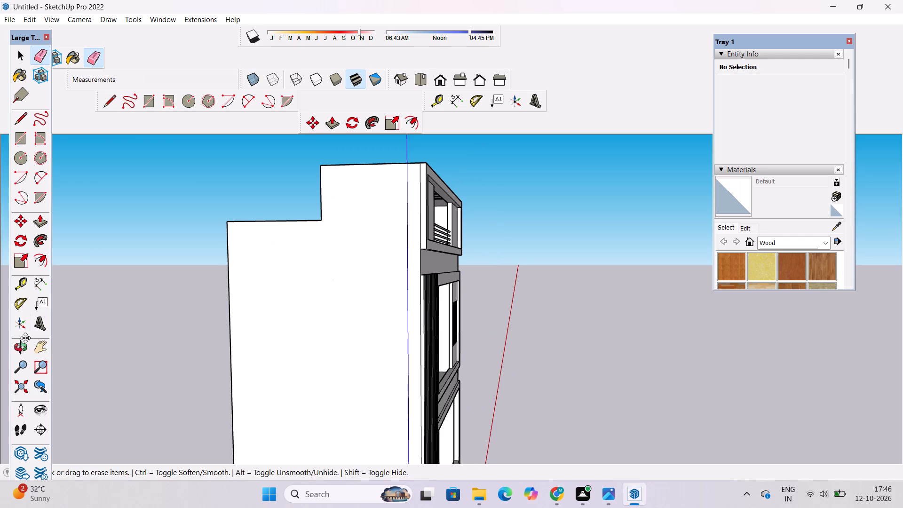
click(25, 338)
click(15, 349)
drag(123, 296, 270, 341)
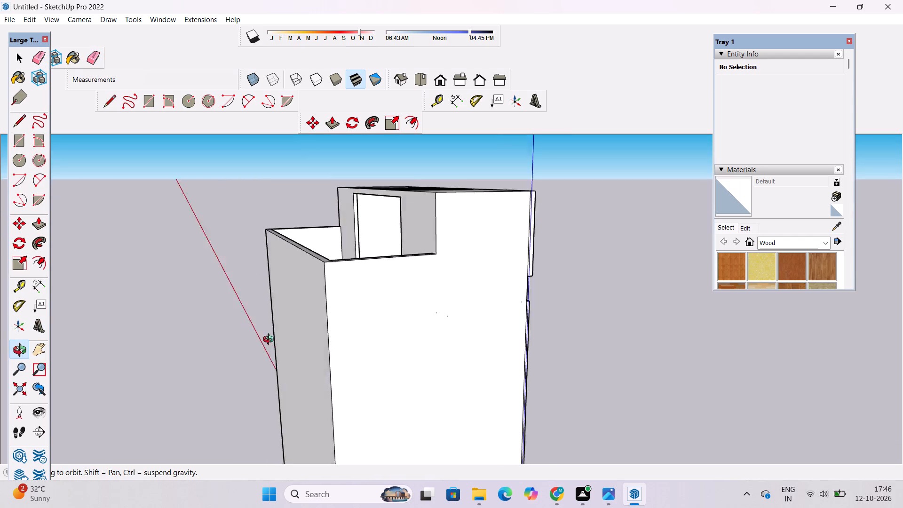
drag(270, 341, 165, 300)
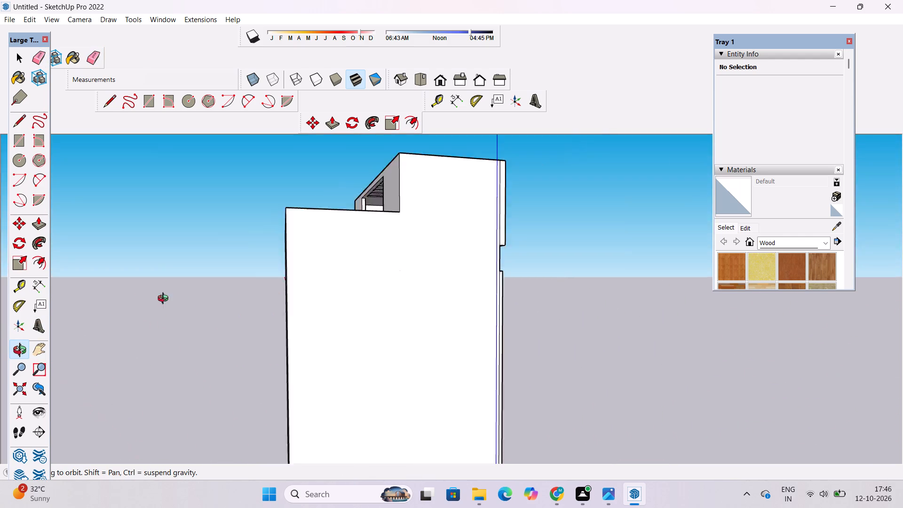
drag(165, 300, 539, 460)
scroll(385, 364, up, 4)
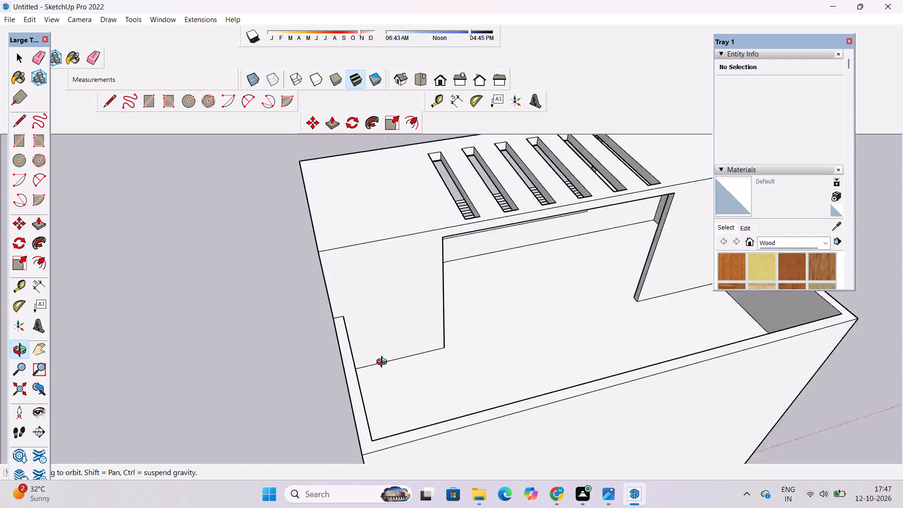
scroll(384, 363, up, 1)
drag(687, 367, 238, 326)
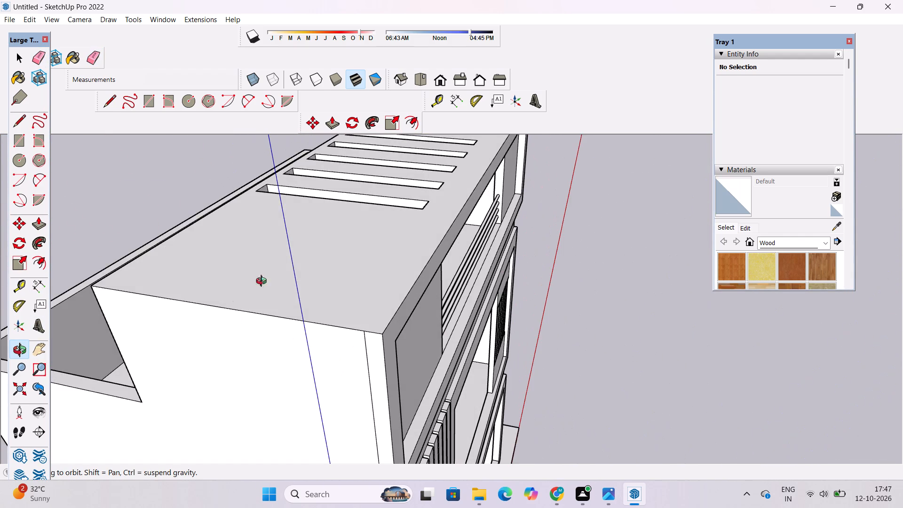
scroll(453, 112, down, 5)
scroll(632, 198, down, 4)
drag(682, 360, 423, 289)
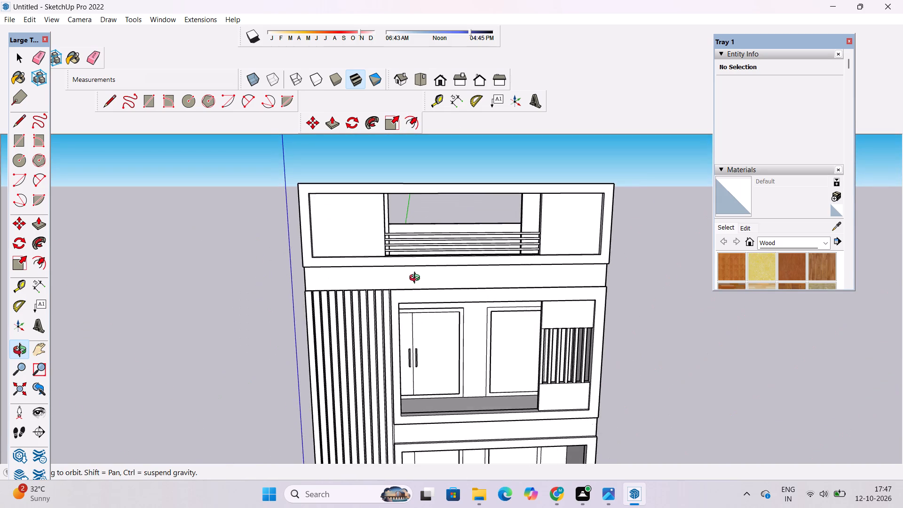
scroll(416, 278, up, 3)
scroll(392, 262, down, 5)
drag(416, 361, 419, 320)
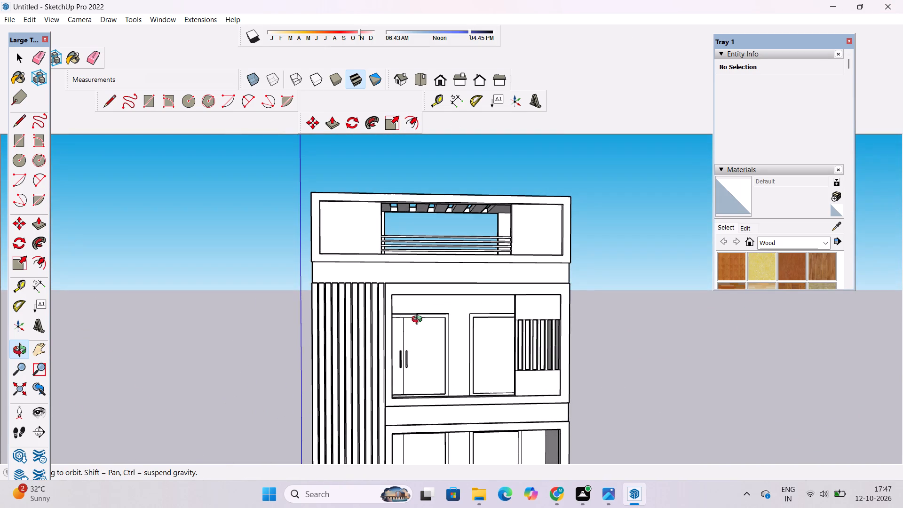
drag(388, 314, 482, 287)
drag(482, 293, 479, 352)
scroll(585, 327, up, 5)
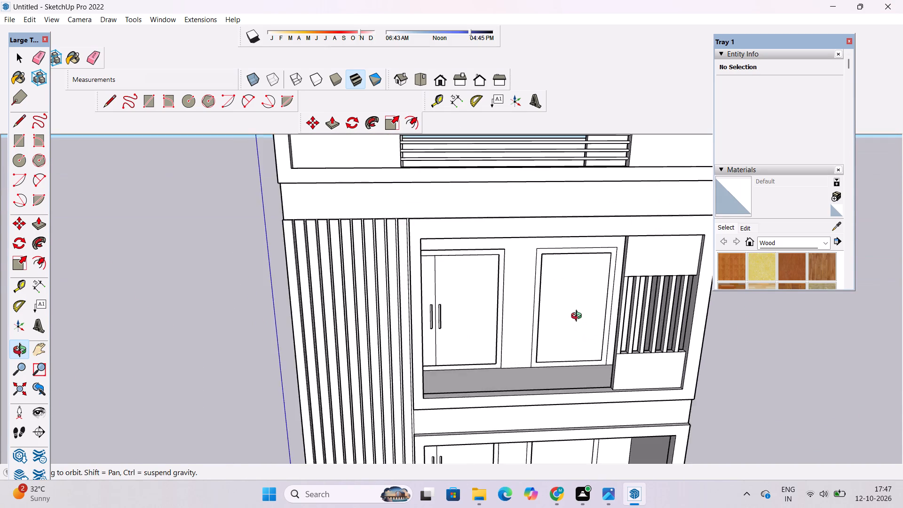
Examine the front elevation's upper balconies, vertical fins, slotted-roof terrace and overall facade from several angles.
scroll(578, 317, up, 3)
drag(583, 325, 552, 338)
drag(550, 340, 412, 294)
scroll(420, 257, up, 10)
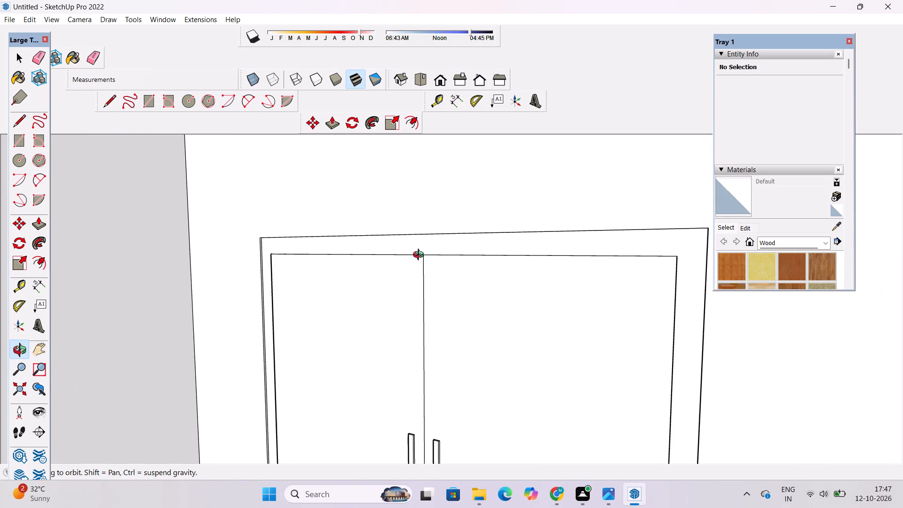
scroll(424, 255, up, 4)
drag(464, 244, 425, 349)
drag(436, 357, 462, 363)
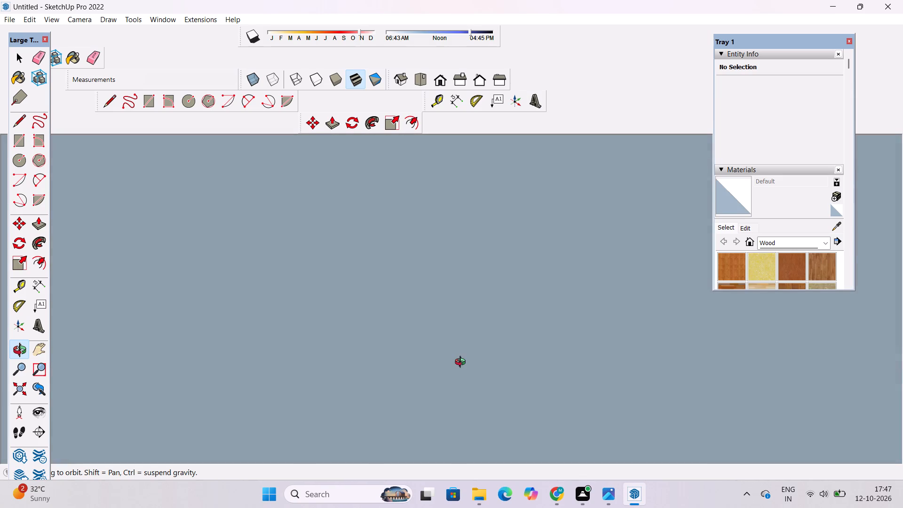
drag(462, 363, 473, 356)
click(437, 81)
scroll(515, 289, down, 5)
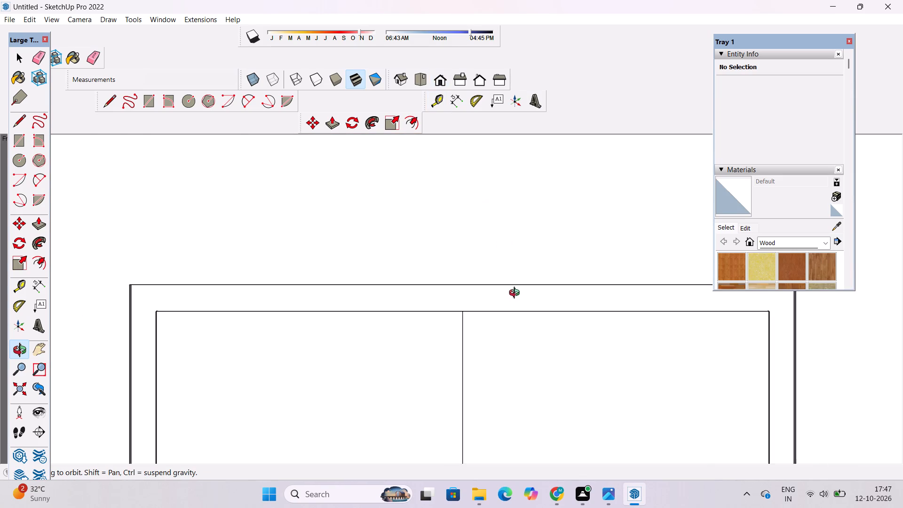
scroll(516, 294, down, 3)
shift+drag(531, 352, 518, 249)
scroll(484, 237, down, 11)
shift+drag(546, 300, 491, 302)
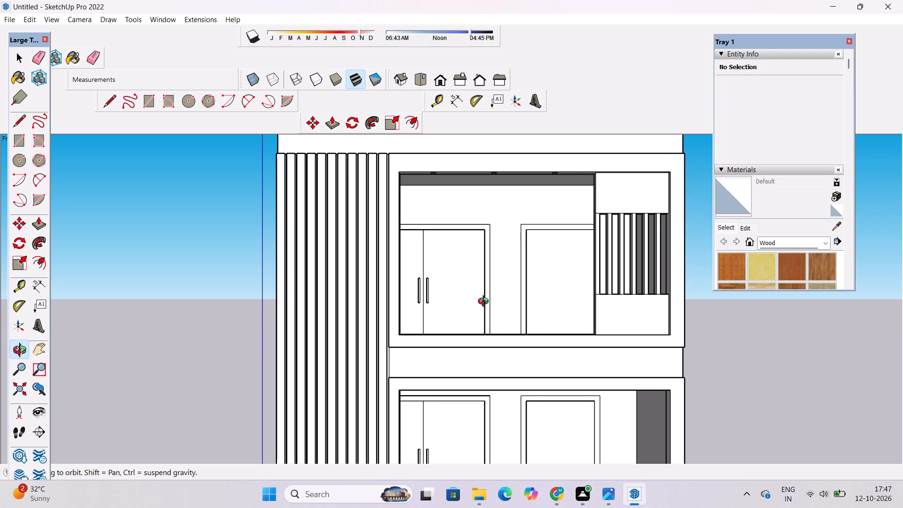
shift+drag(504, 292, 419, 317)
scroll(453, 280, down, 7)
scroll(469, 202, up, 3)
shift+drag(475, 198, 480, 220)
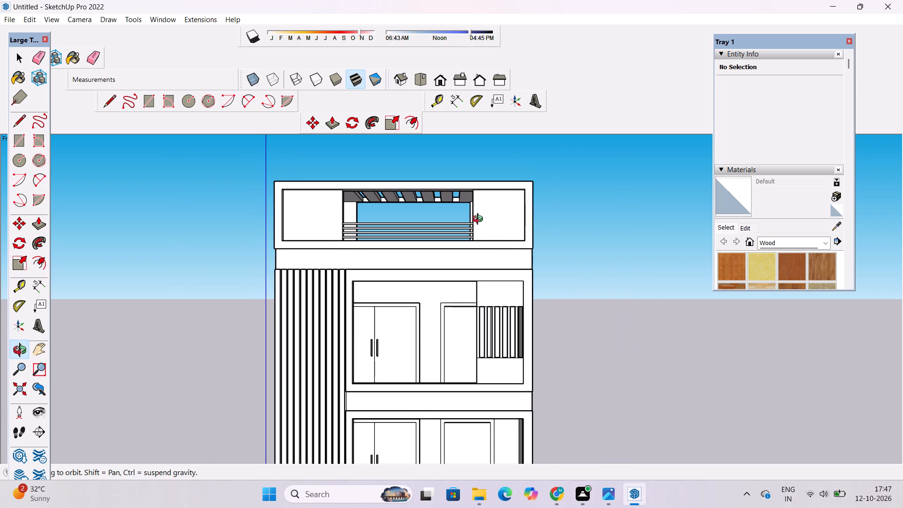
scroll(480, 220, up, 3)
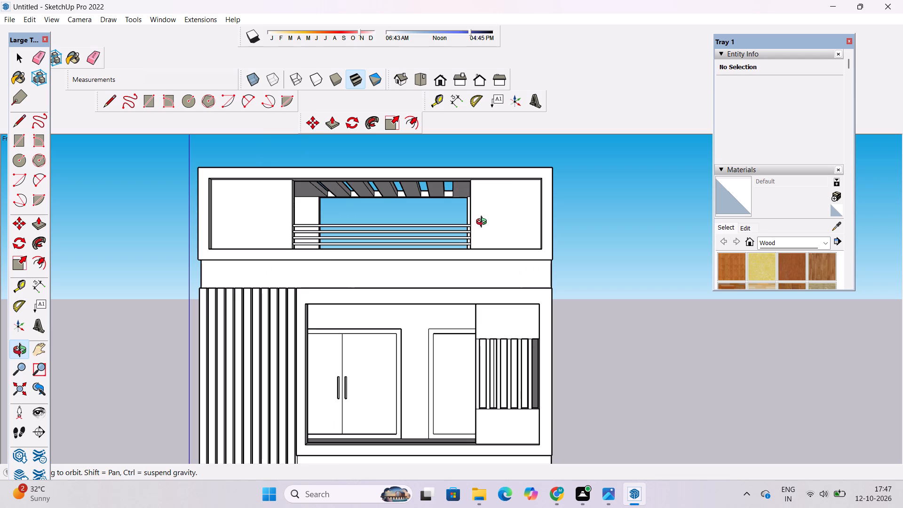
scroll(491, 218, down, 4)
drag(497, 265, 462, 293)
scroll(458, 289, up, 2)
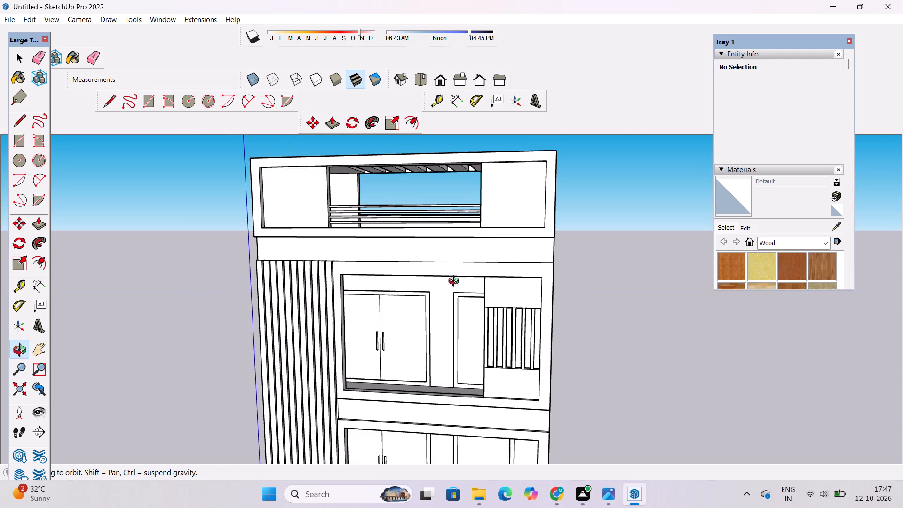
scroll(456, 282, up, 2)
shift+drag(533, 285, 315, 303)
scroll(431, 258, up, 4)
drag(403, 272, 492, 302)
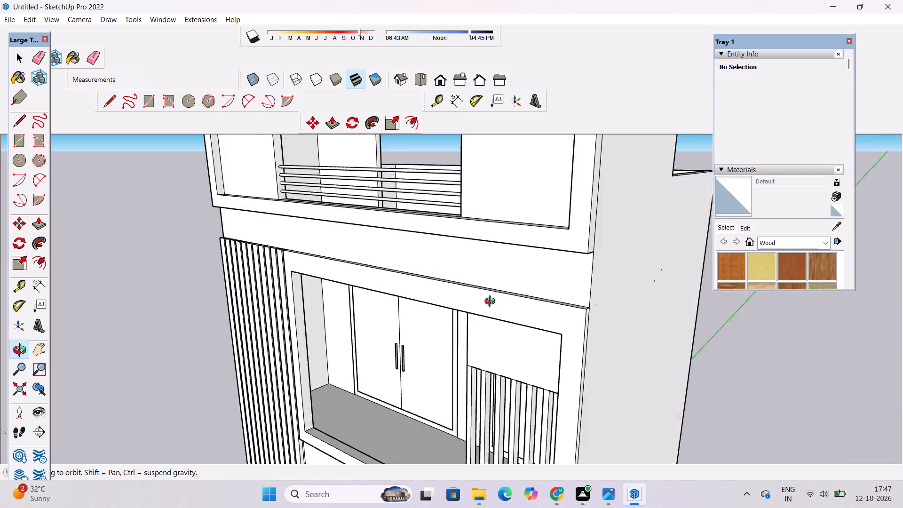
drag(492, 302, 577, 315)
scroll(584, 248, down, 6)
drag(242, 287, 556, 282)
scroll(424, 319, up, 8)
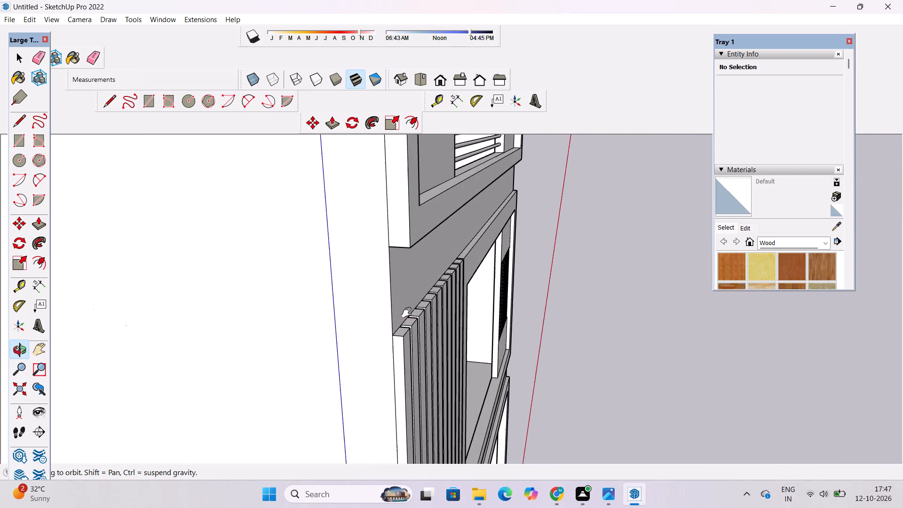
shift+drag(409, 313, 465, 328)
drag(461, 370, 329, 465)
scroll(553, 298, up, 6)
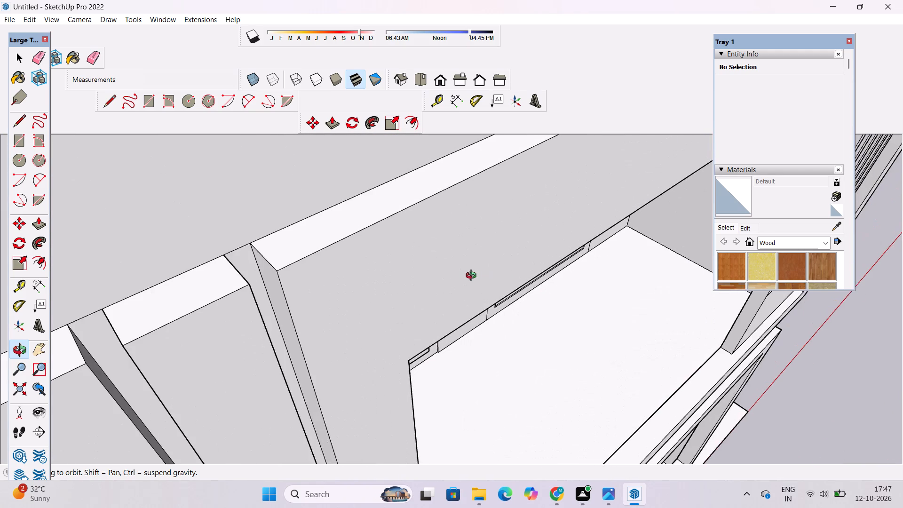
scroll(471, 274, down, 5)
drag(510, 295, 457, 293)
scroll(447, 260, down, 12)
drag(530, 336, 481, 230)
scroll(476, 220, down, 6)
drag(575, 315, 531, 317)
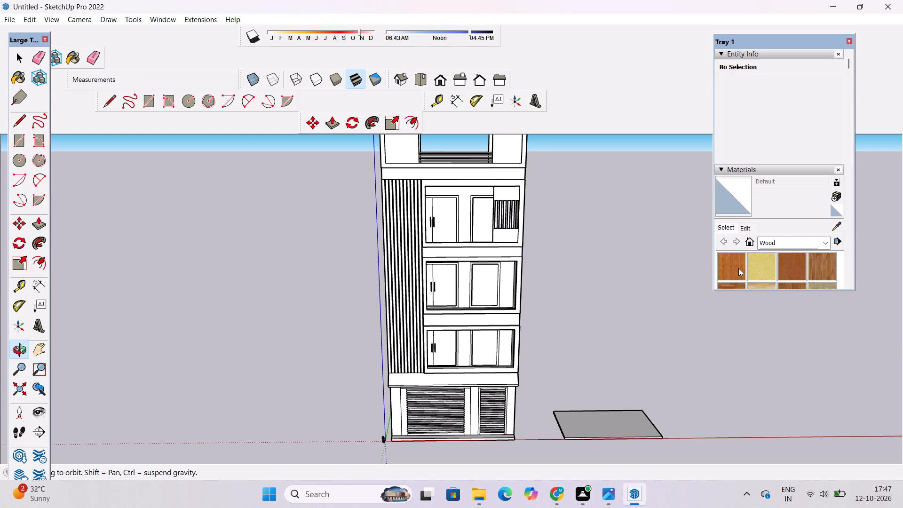
scroll(742, 265, down, 4)
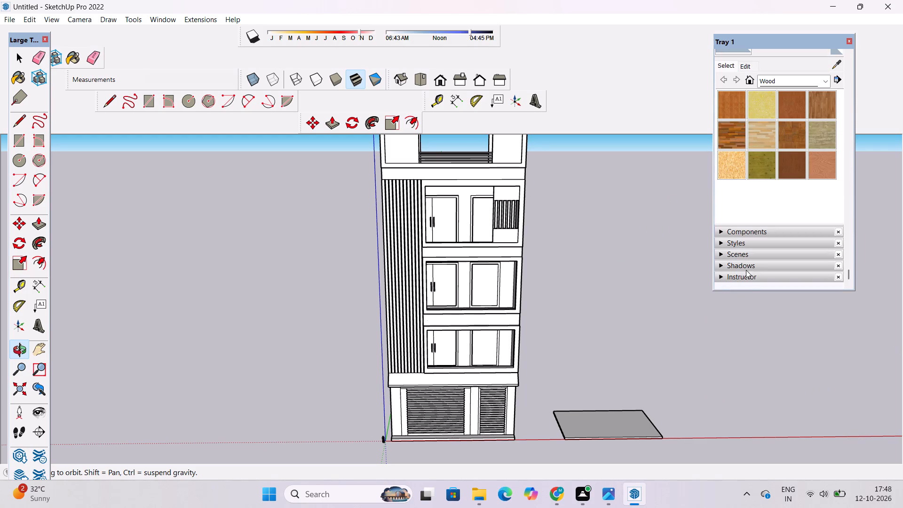
Draw a circle of about 5 5/16" radius on the wider ground-floor shutter's plain bottom strip, near its fin-side end.
drag(483, 430, 453, 314)
scroll(465, 303, up, 5)
drag(492, 344, 457, 333)
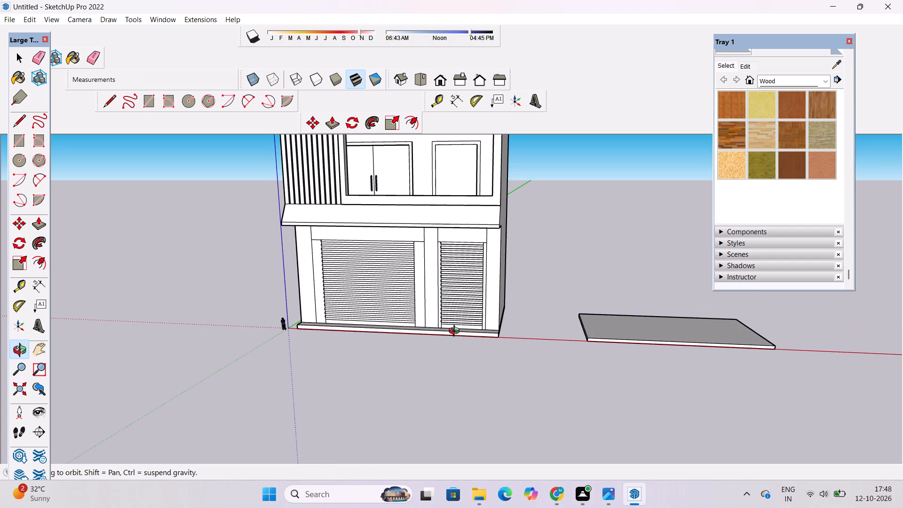
scroll(465, 286, down, 4)
shift+drag(454, 301, 645, 322)
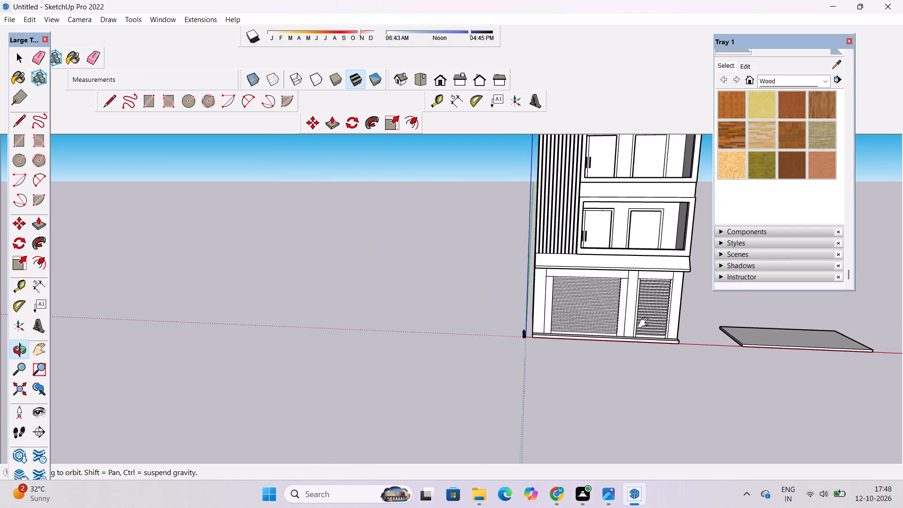
scroll(605, 339, up, 11)
shift+drag(586, 334, 591, 360)
drag(521, 373, 520, 354)
scroll(448, 365, up, 5)
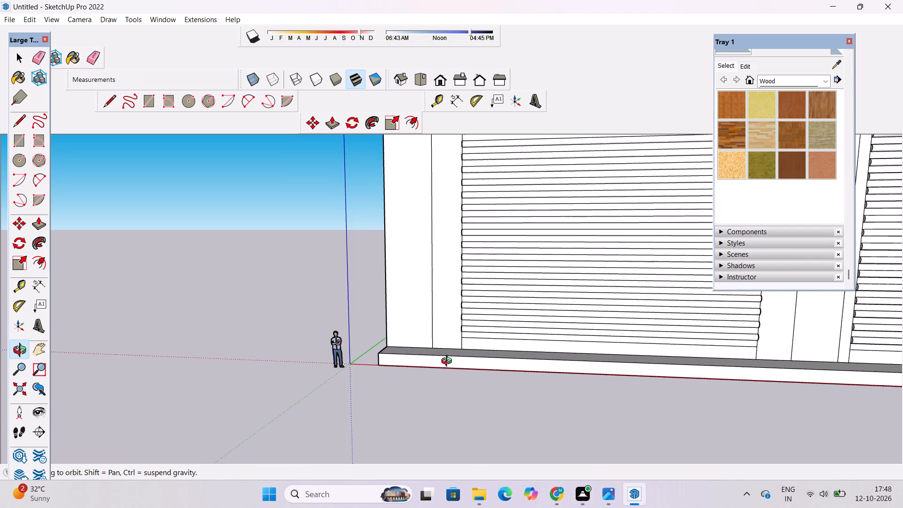
drag(458, 356, 518, 356)
scroll(501, 347, up, 3)
shift+drag(484, 340, 491, 350)
scroll(490, 352, up, 6)
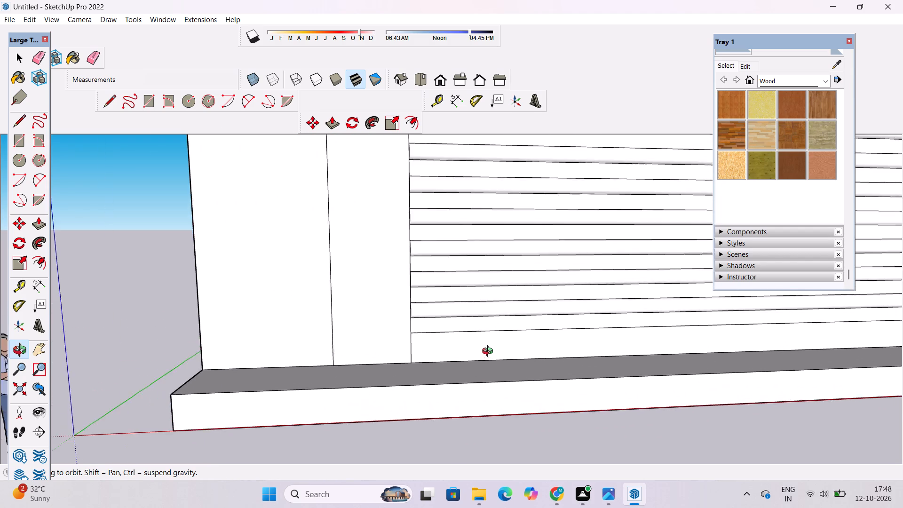
scroll(490, 352, up, 3)
drag(505, 343, 393, 341)
scroll(391, 339, down, 5)
drag(396, 345, 493, 335)
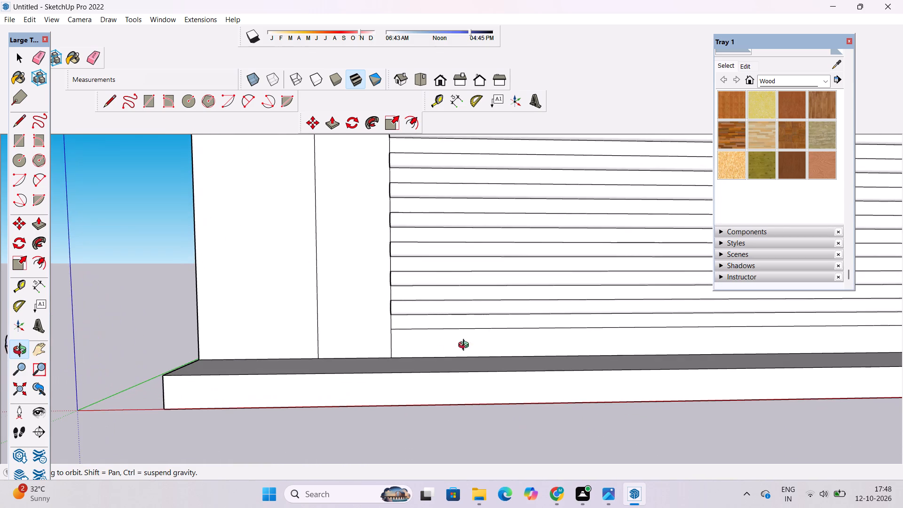
shift+drag(428, 354, 428, 360)
scroll(428, 360, up, 2)
key(c)
scroll(428, 355, up, 3)
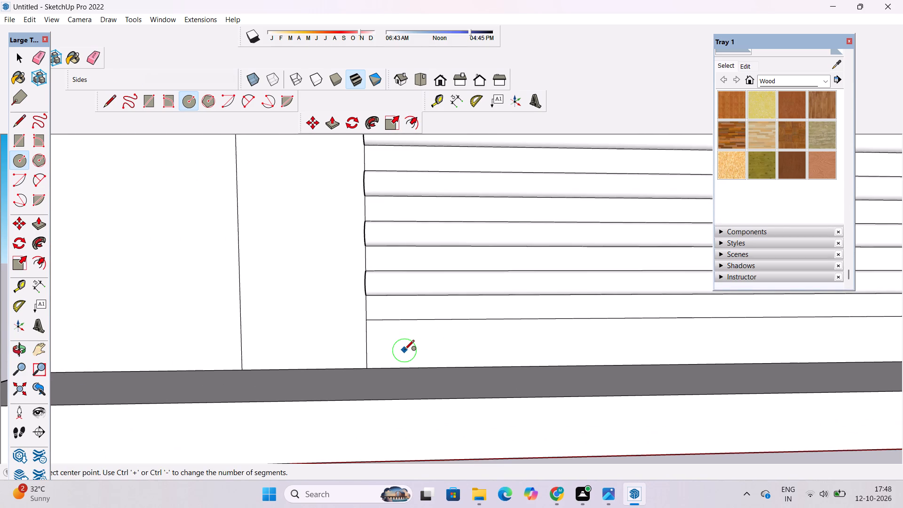
click(404, 350)
click(415, 349)
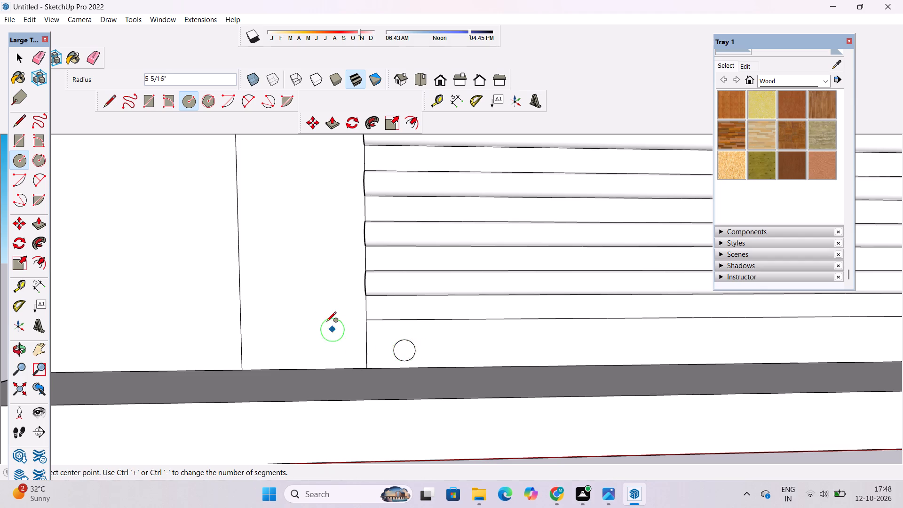
scroll(321, 321, down, 7)
key(space)
Set the shutter circle's segment count to 30.
scroll(372, 337, up, 9)
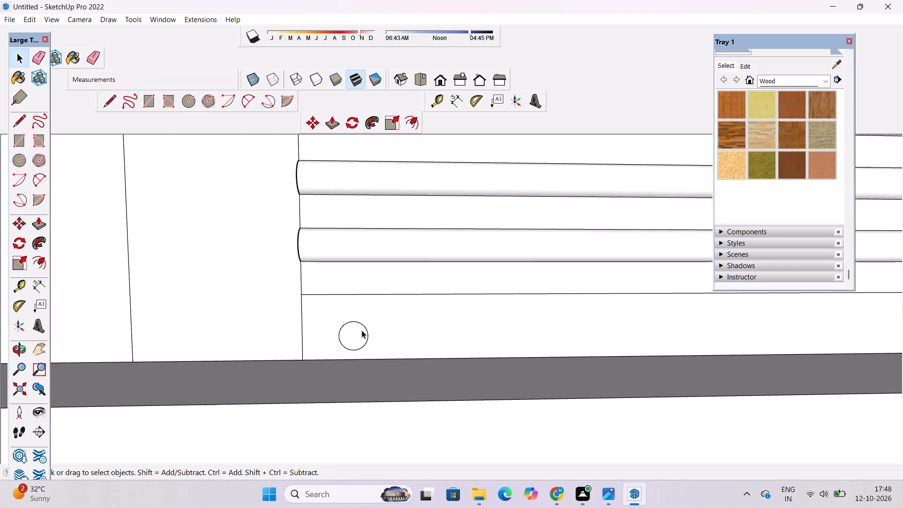
click(367, 330)
scroll(776, 196, up, 4)
click(800, 106)
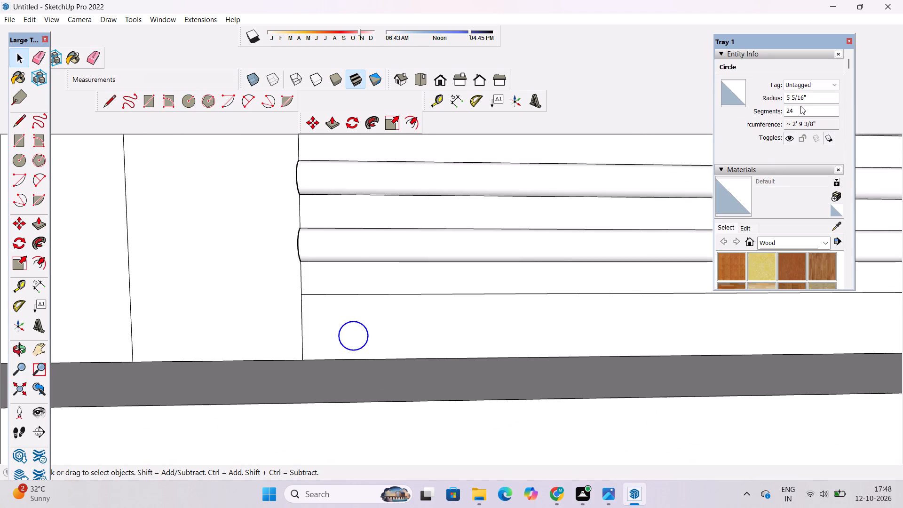
click(802, 114)
key(BackSpace)
key(BackSpace)
key(BackSpace)
key(BackSpace)
key(BackSpace)
key(BackSpace)
key(BackSpace)
key(BackSpace)
key(BackSpace)
key(BackSpace)
text(30)
key(Return)
scroll(357, 274, down, 8)
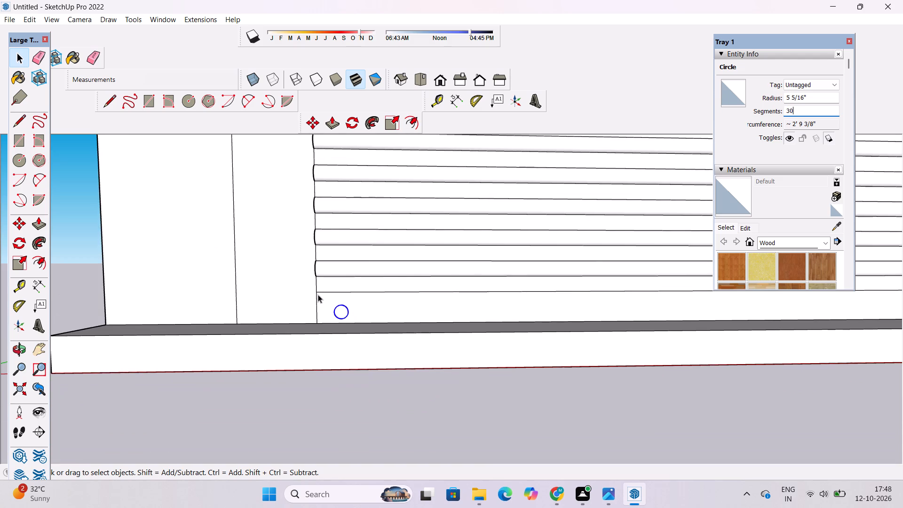
click(92, 270)
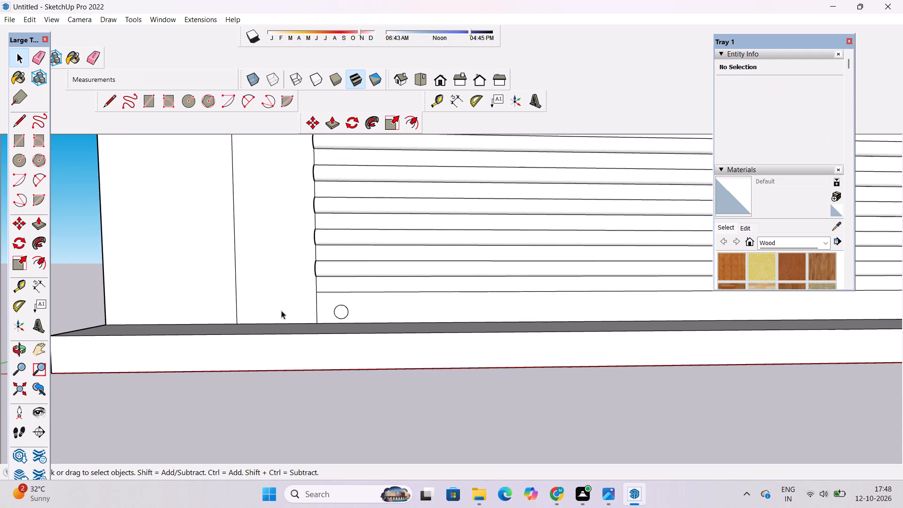
Copy the circle and its face about 41' 10" horizontally to the opposite end of the wider shutter's bottom strip.
scroll(258, 271, down, 3)
scroll(306, 284, up, 3)
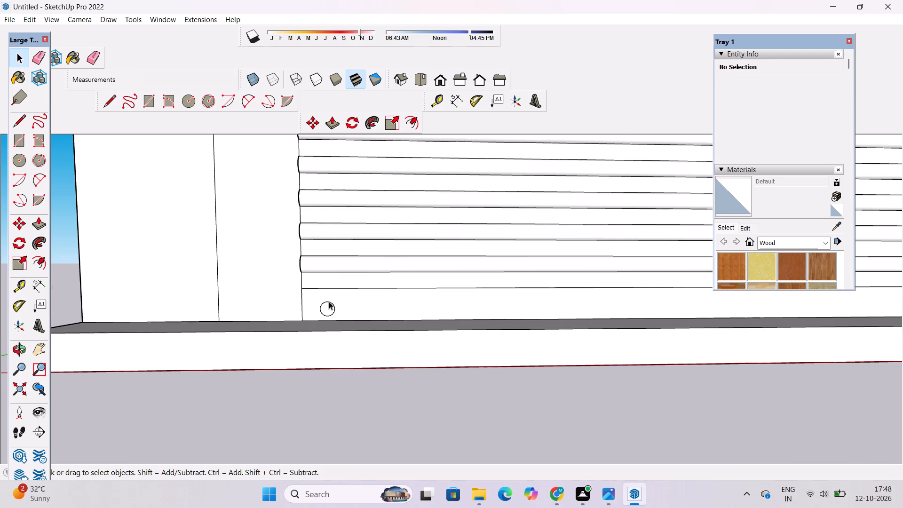
scroll(329, 302, up, 5)
double_click(323, 310)
scroll(324, 312, down, 4)
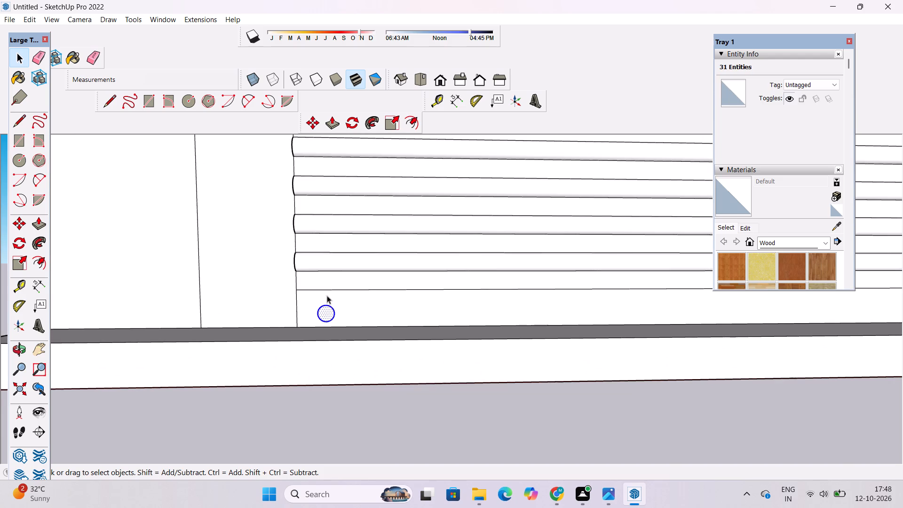
scroll(279, 277, down, 5)
scroll(242, 283, down, 9)
scroll(255, 289, up, 6)
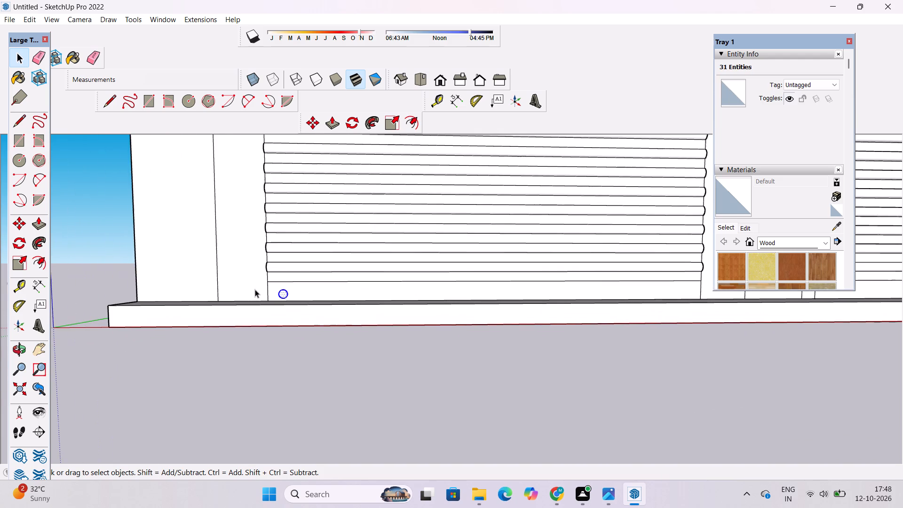
key(m)
scroll(281, 312, up, 13)
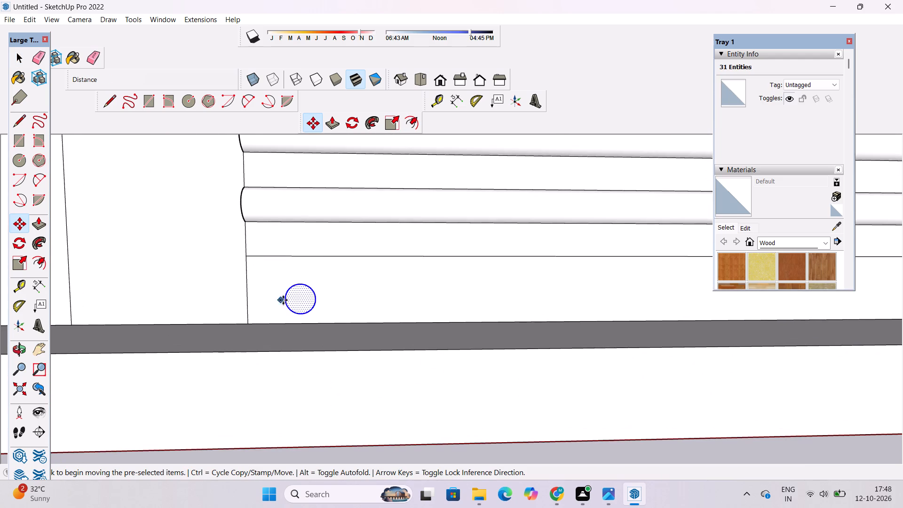
click(284, 300)
scroll(254, 295, down, 15)
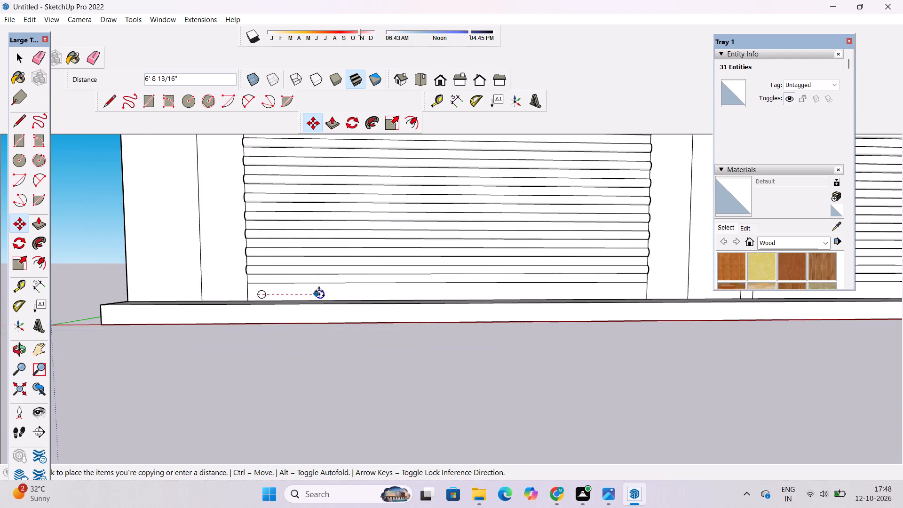
scroll(319, 291, down, 3)
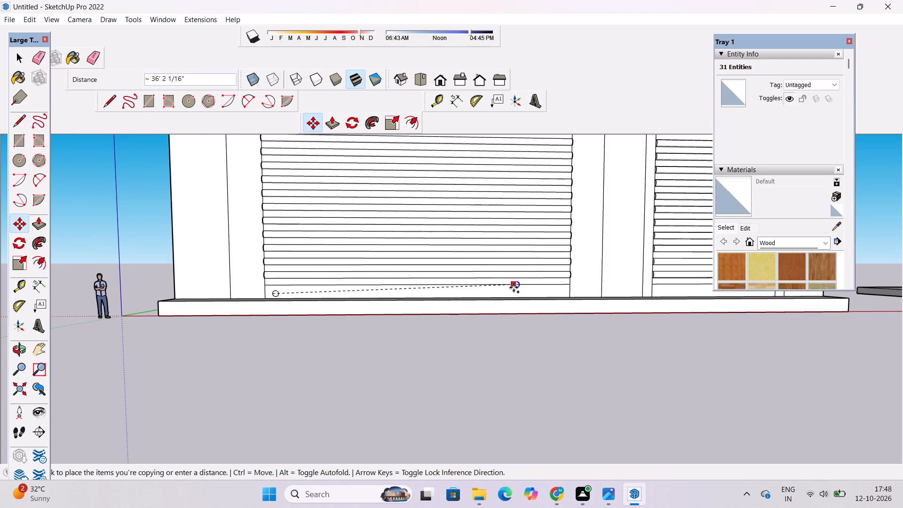
scroll(534, 282, up, 8)
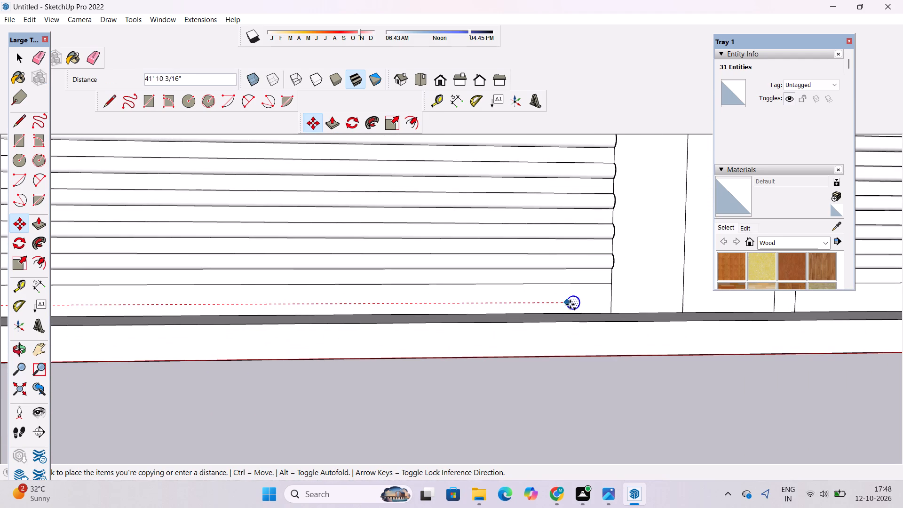
click(575, 302)
key(space)
click(428, 381)
scroll(342, 354, down, 4)
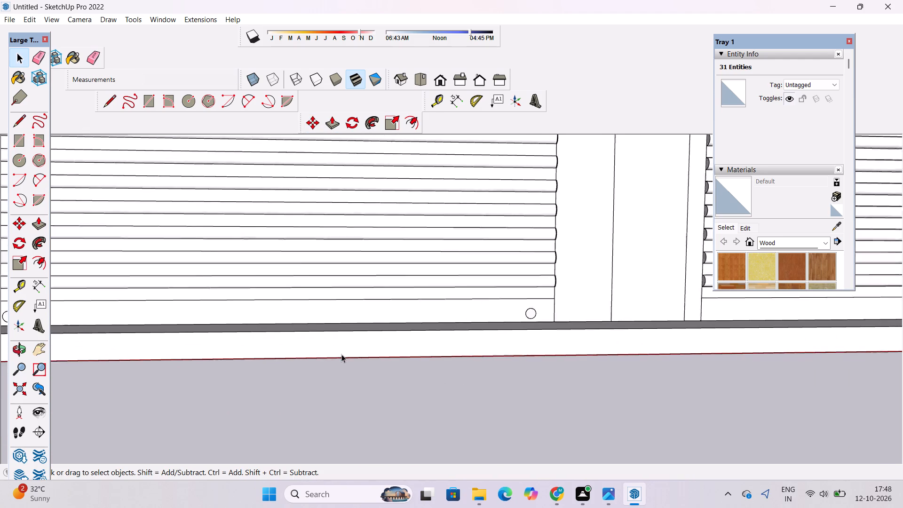
key(o)
scroll(354, 322, down, 8)
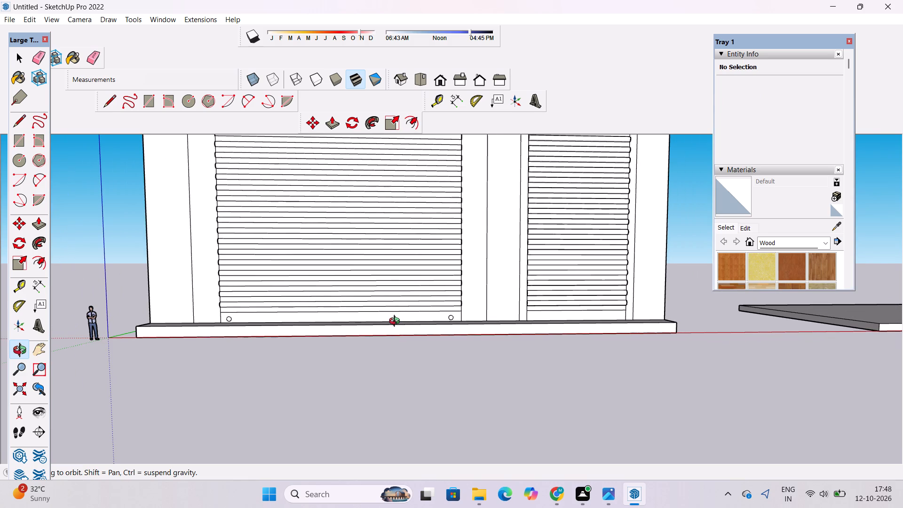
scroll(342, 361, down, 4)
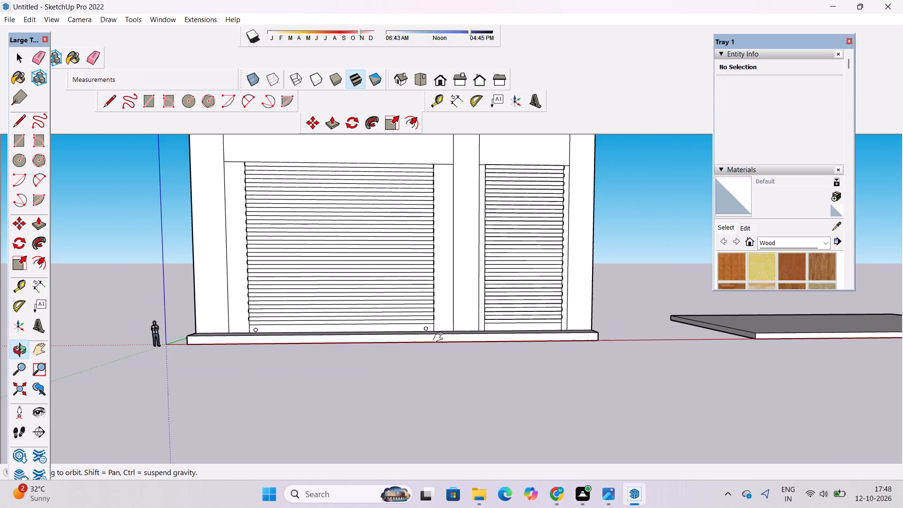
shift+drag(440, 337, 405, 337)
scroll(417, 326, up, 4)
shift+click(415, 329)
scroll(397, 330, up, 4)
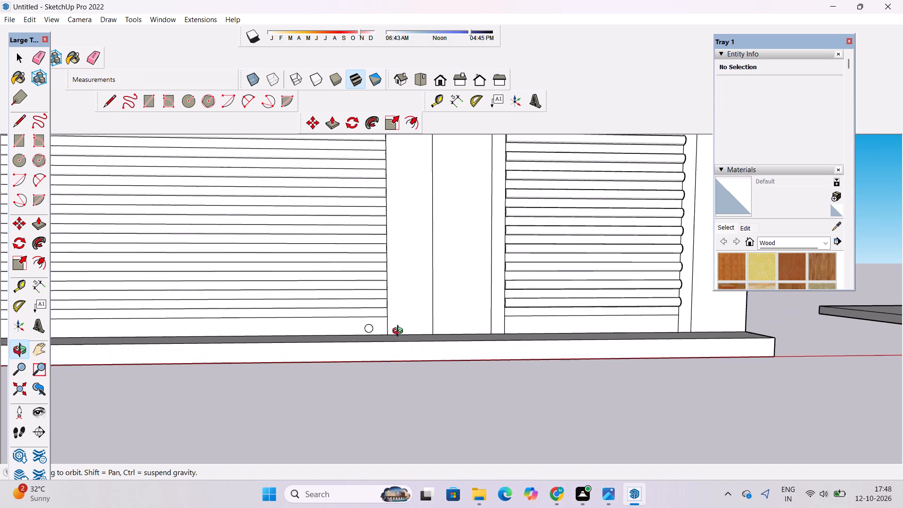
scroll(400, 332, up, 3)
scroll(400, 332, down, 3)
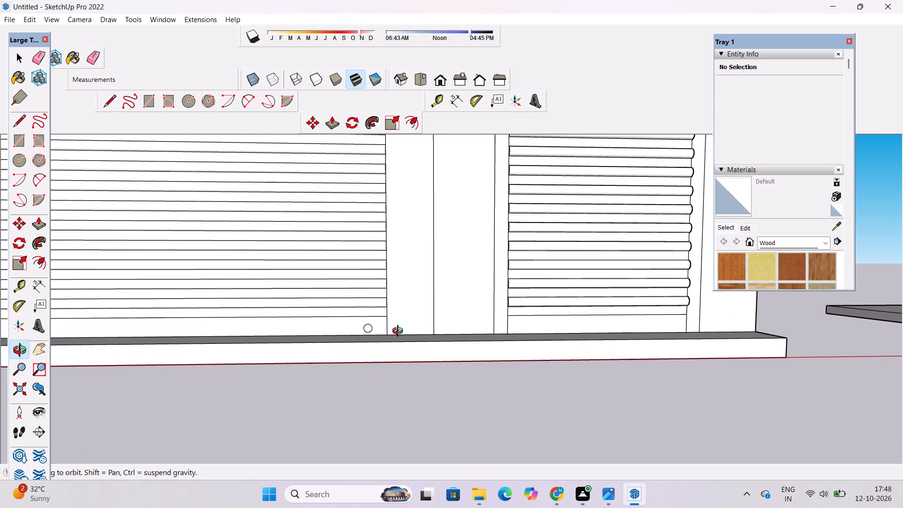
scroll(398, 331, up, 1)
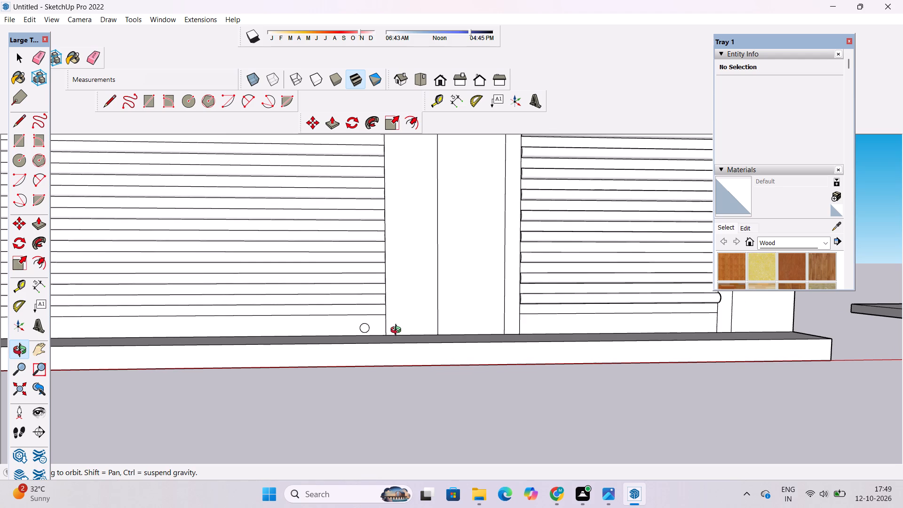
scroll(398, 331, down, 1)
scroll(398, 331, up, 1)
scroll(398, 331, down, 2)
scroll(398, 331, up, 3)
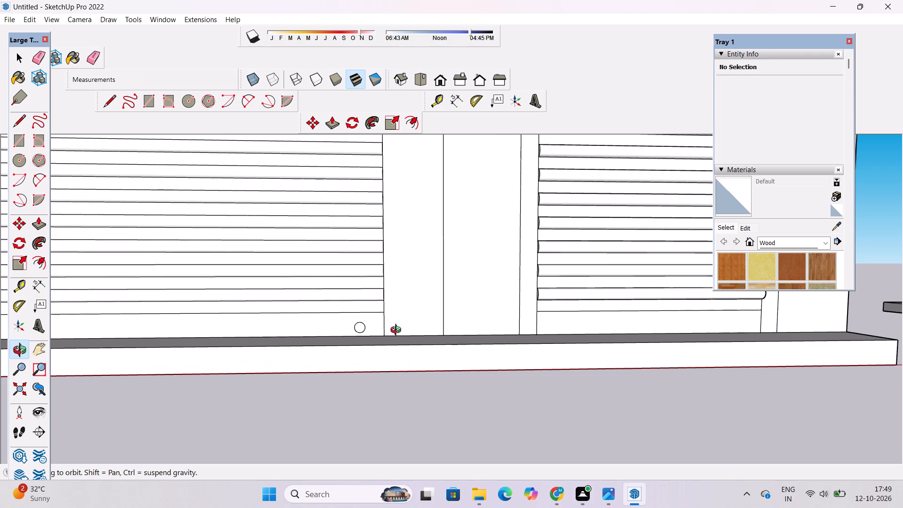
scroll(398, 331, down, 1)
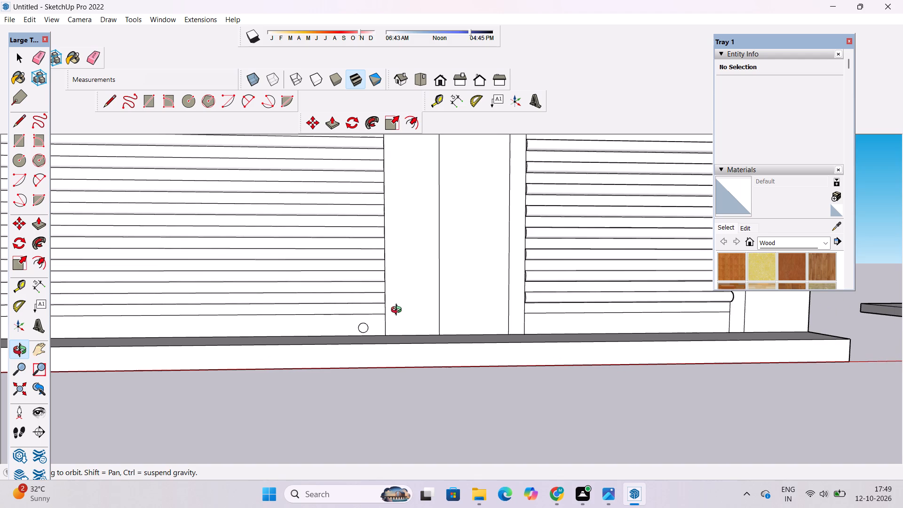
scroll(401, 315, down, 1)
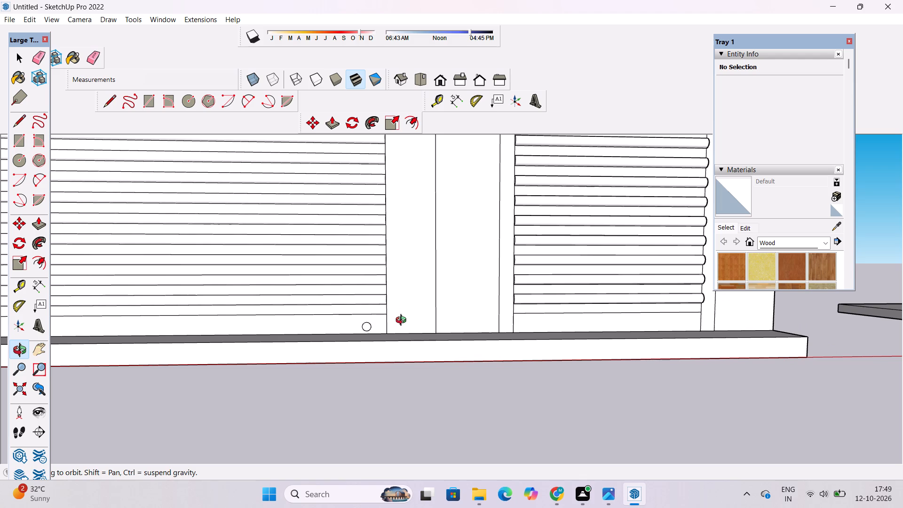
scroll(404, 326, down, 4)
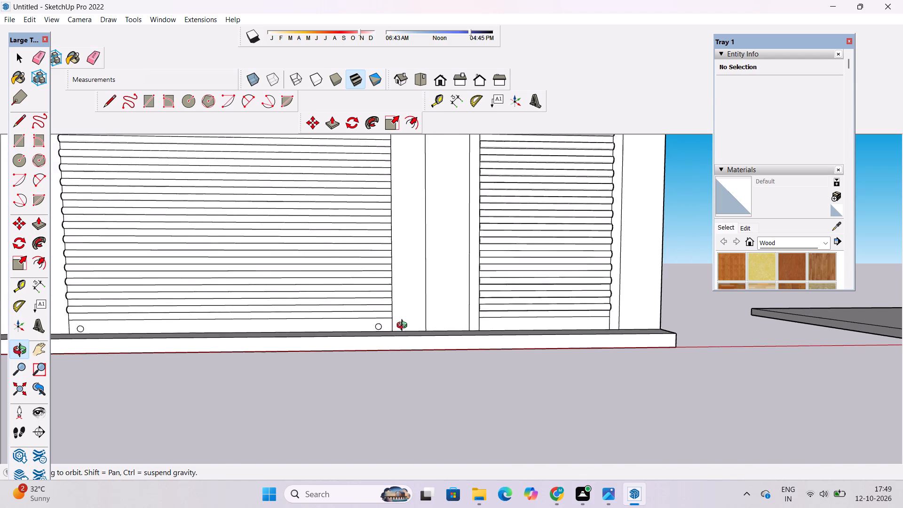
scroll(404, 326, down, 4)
Draw an upright rectangle about 4 1/16" by 7/8" on the narrower shutter's plain bottom strip, near its end beside the wider shutter.
shift+drag(404, 327, 420, 374)
shift+drag(494, 399, 452, 389)
shift+scroll(448, 371, up, 6)
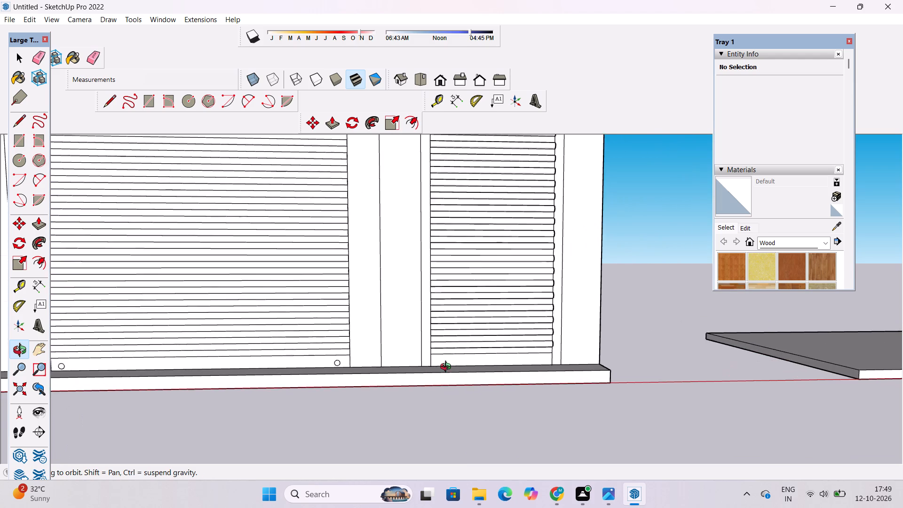
shift+scroll(448, 368, up, 2)
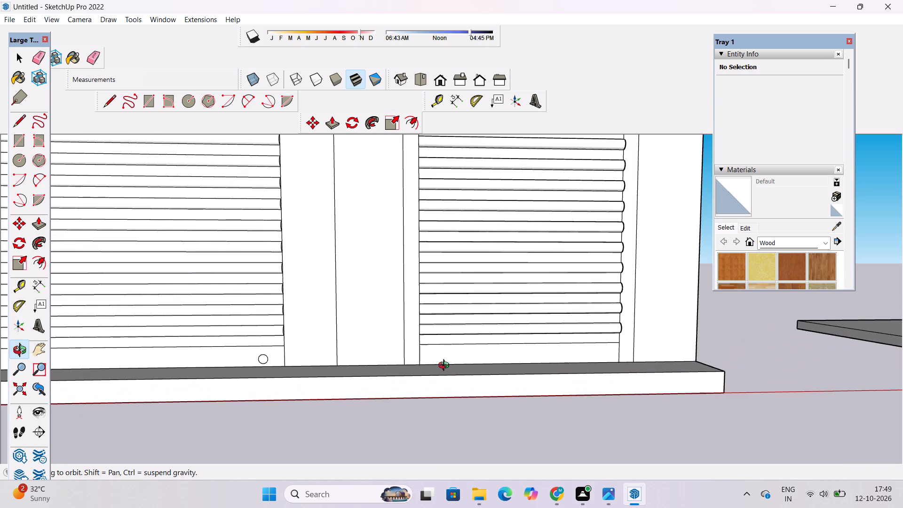
drag(464, 369, 442, 369)
shift+scroll(430, 363, up, 6)
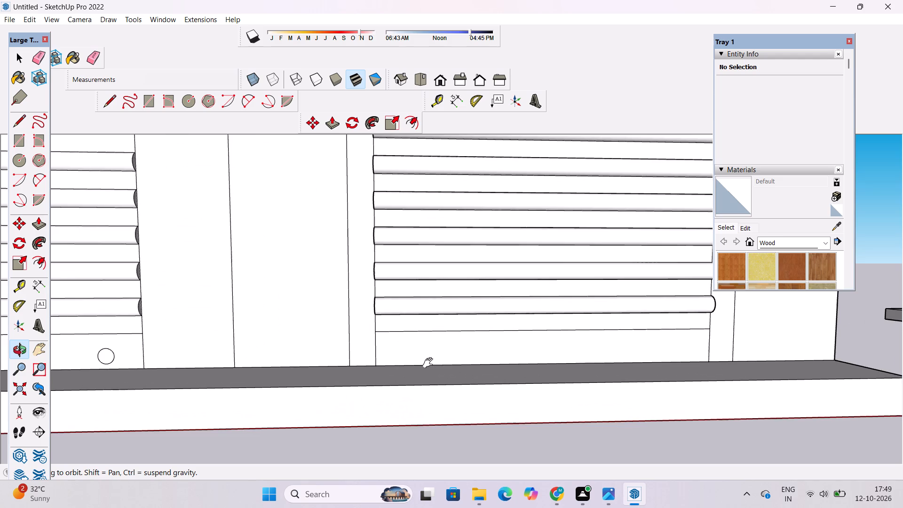
shift+click(425, 363)
shift+scroll(363, 375, up, 4)
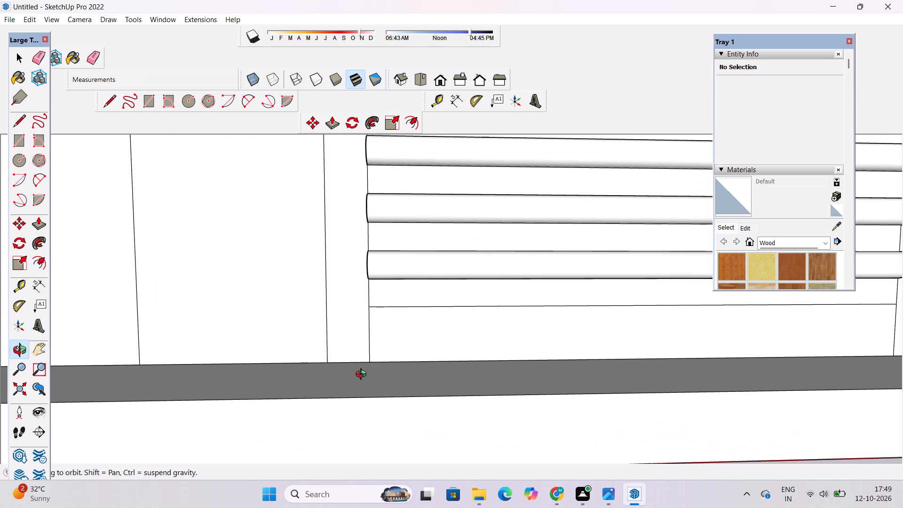
scroll(353, 361, up, 1)
shift+drag(393, 334, 273, 320)
scroll(274, 319, down, 5)
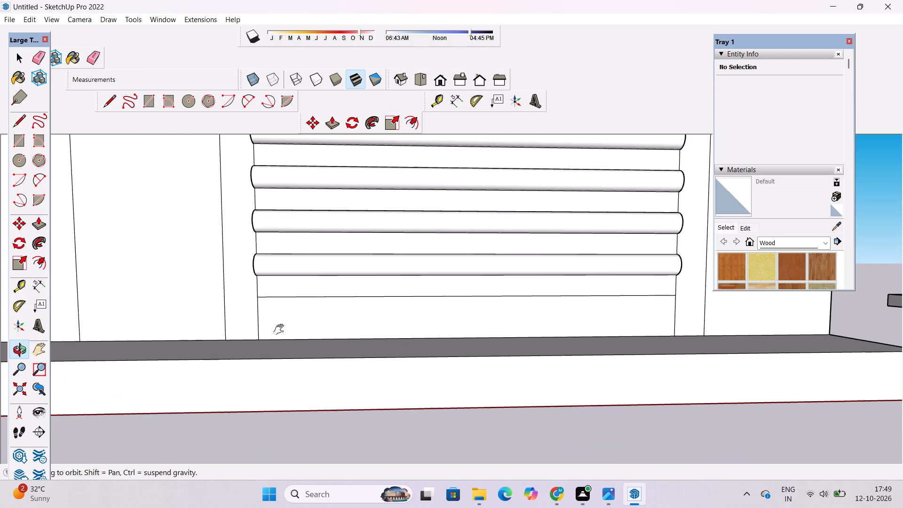
shift+drag(284, 330, 306, 343)
shift+click(306, 343)
key(r)
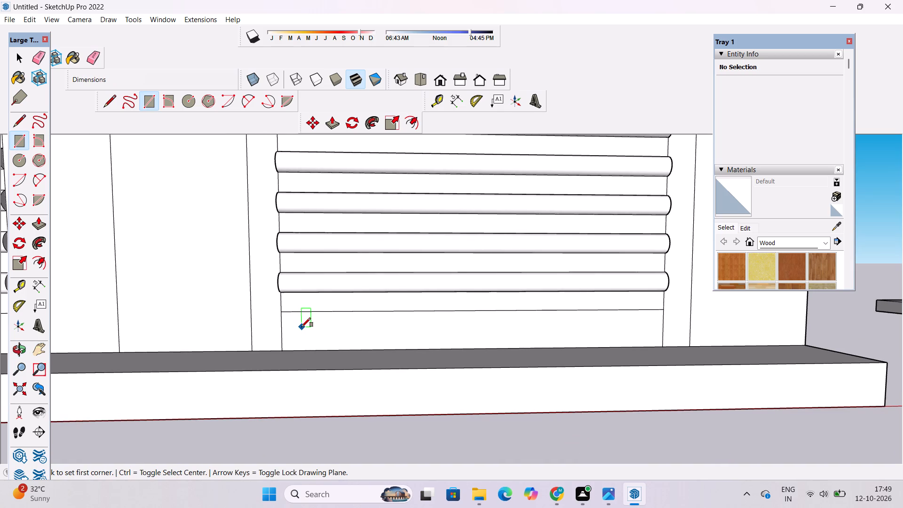
click(301, 327)
scroll(307, 341, up, 9)
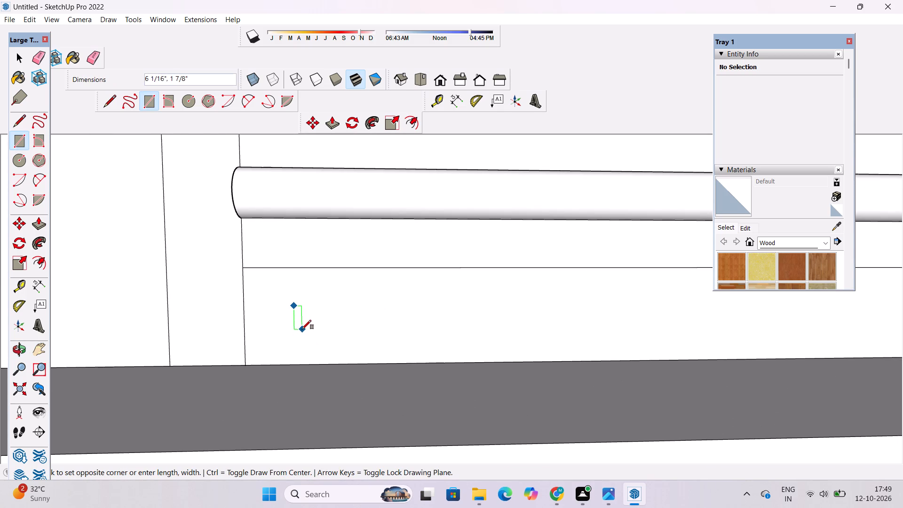
scroll(300, 325, up, 8)
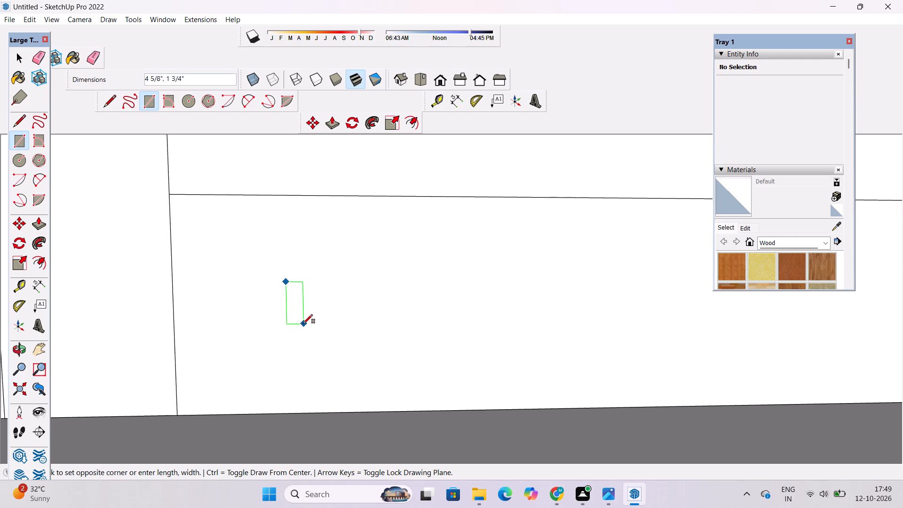
scroll(299, 324, up, 6)
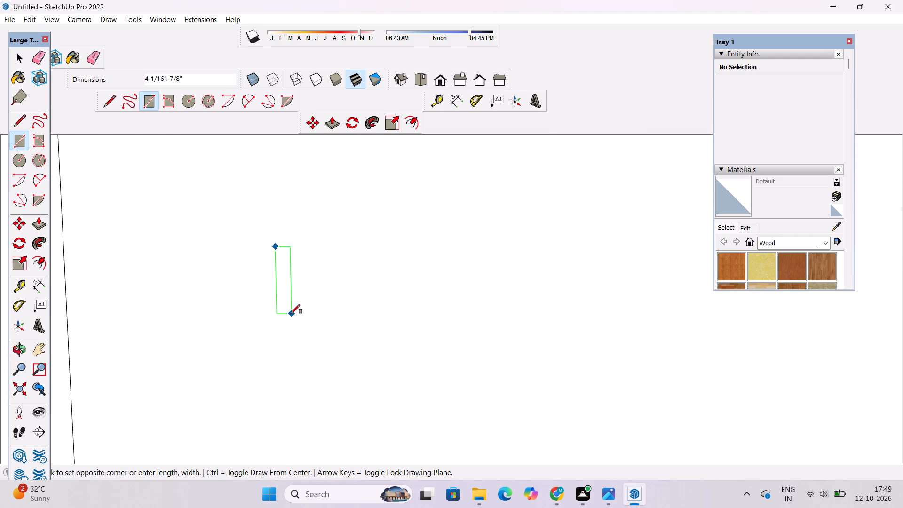
click(291, 314)
scroll(261, 314, down, 20)
scroll(261, 314, down, 11)
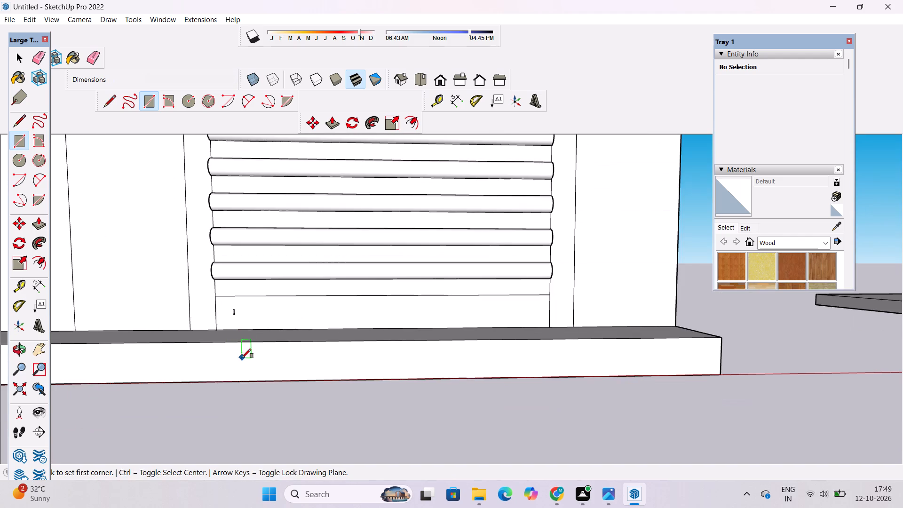
Copy the small rectangle and its face horizontally to the opposite end of the narrower shutter's bottom strip.
key(space)
scroll(232, 317, up, 20)
scroll(232, 317, up, 1)
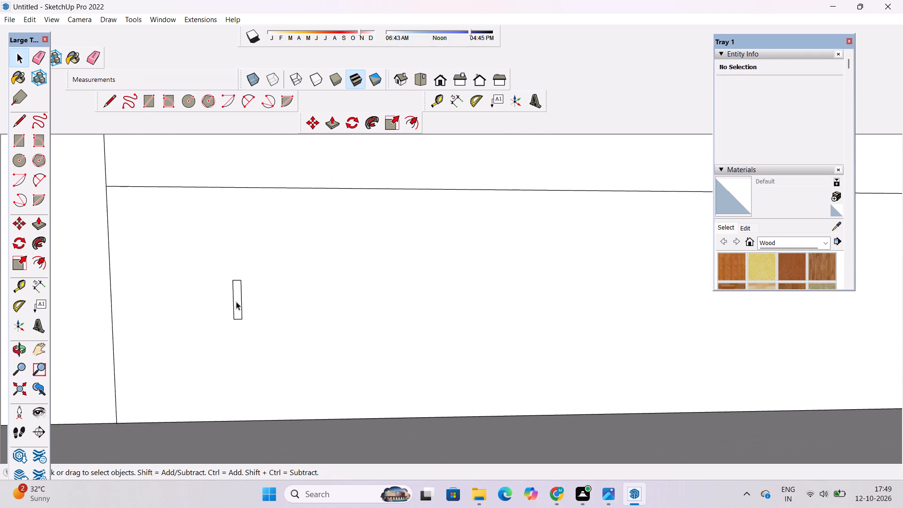
double_click(236, 302)
key(space)
key(m)
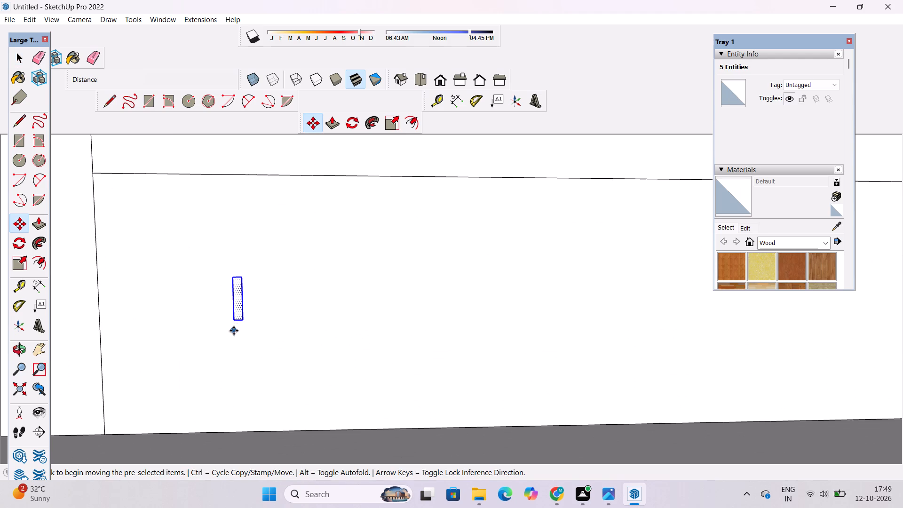
click(231, 320)
scroll(231, 320, down, 16)
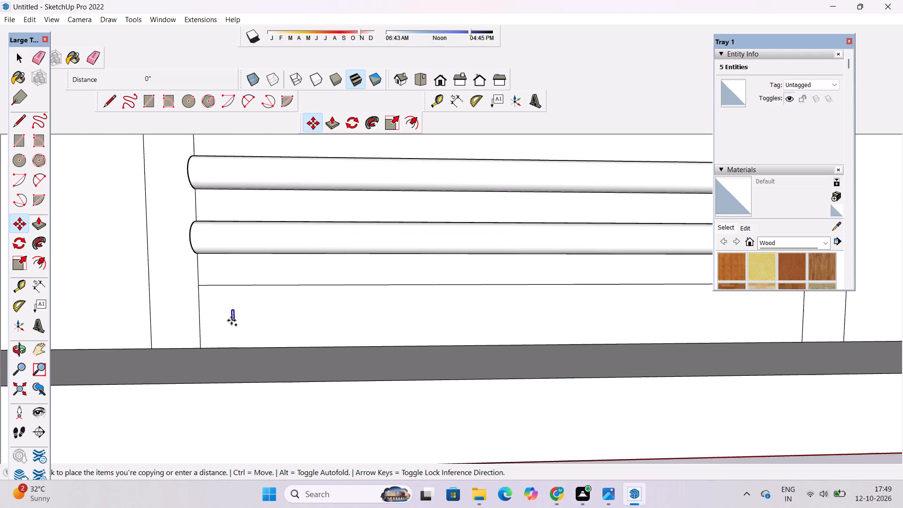
scroll(227, 317, down, 7)
scroll(261, 321, up, 5)
scroll(329, 340, down, 4)
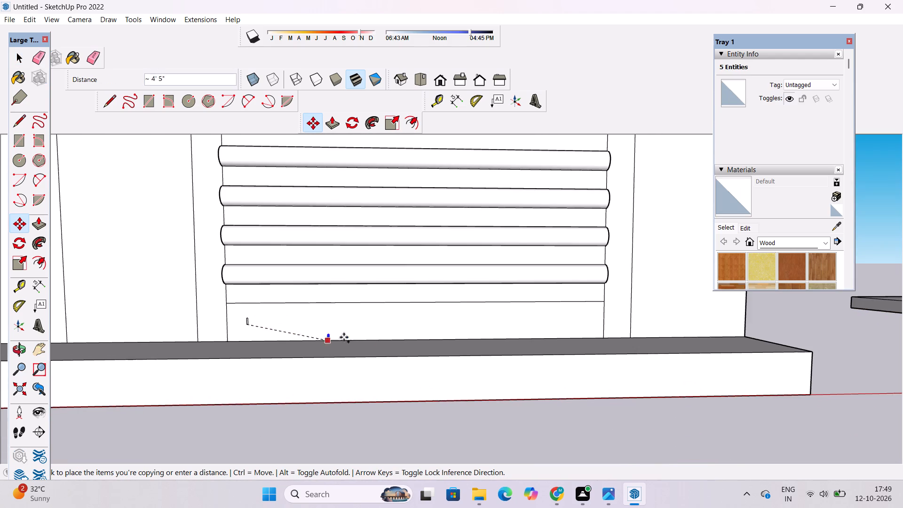
scroll(575, 325, up, 4)
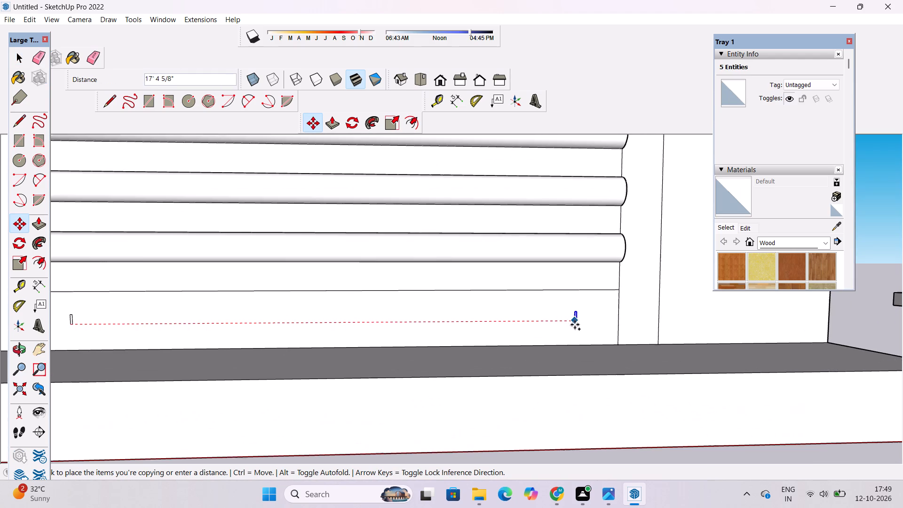
click(597, 326)
key(space)
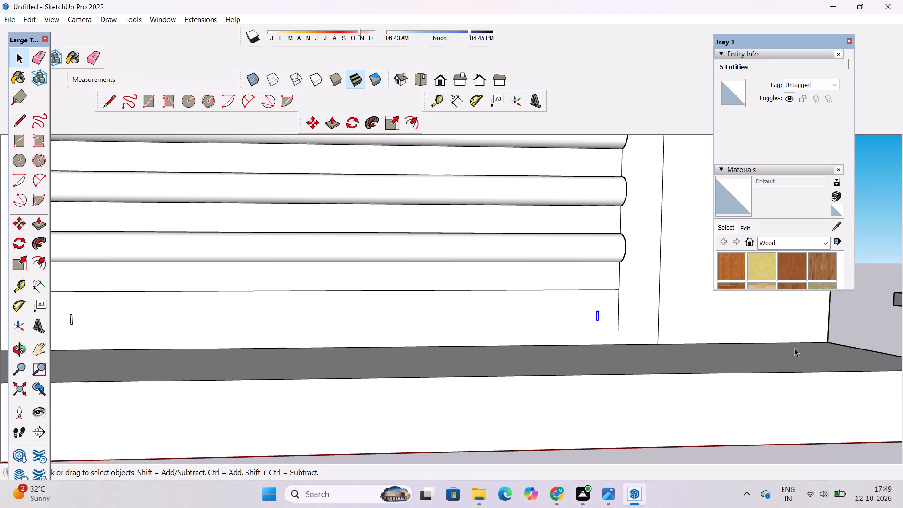
click(846, 322)
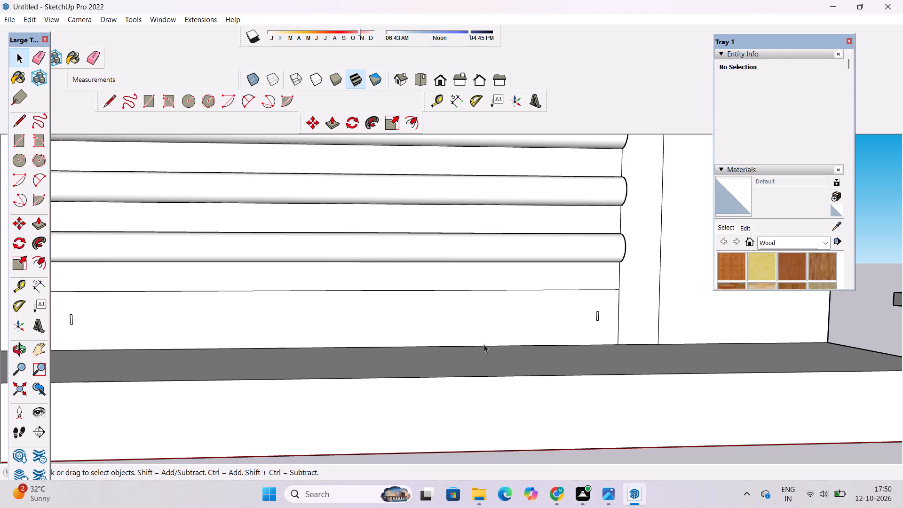
Examine the ground-floor shutters, canopy underside, base plinth and building corner from several angles.
key(o)
scroll(446, 340, down, 12)
shift+drag(450, 320, 451, 324)
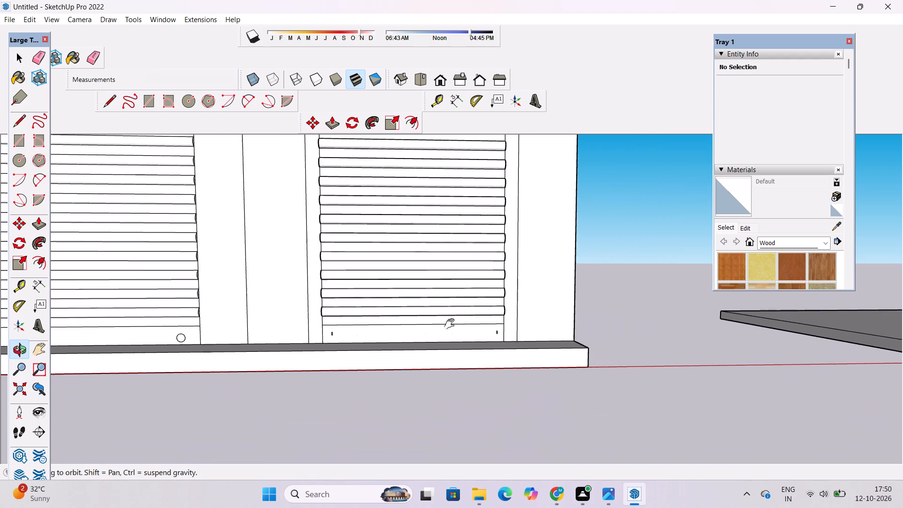
shift+drag(451, 324, 451, 348)
scroll(444, 337, down, 4)
shift+drag(424, 304, 424, 389)
scroll(412, 370, down, 5)
drag(430, 323, 436, 337)
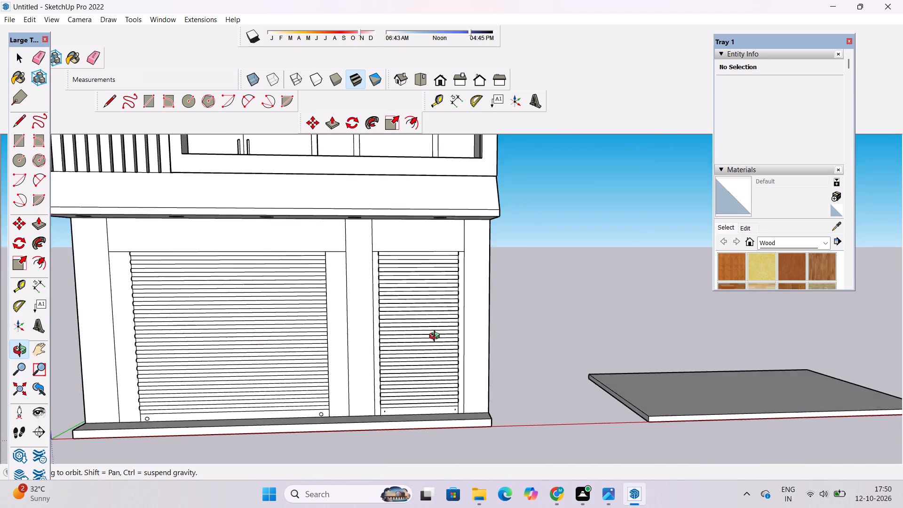
drag(436, 337, 438, 343)
drag(443, 352, 409, 295)
shift+drag(416, 306, 454, 318)
scroll(454, 321, up, 3)
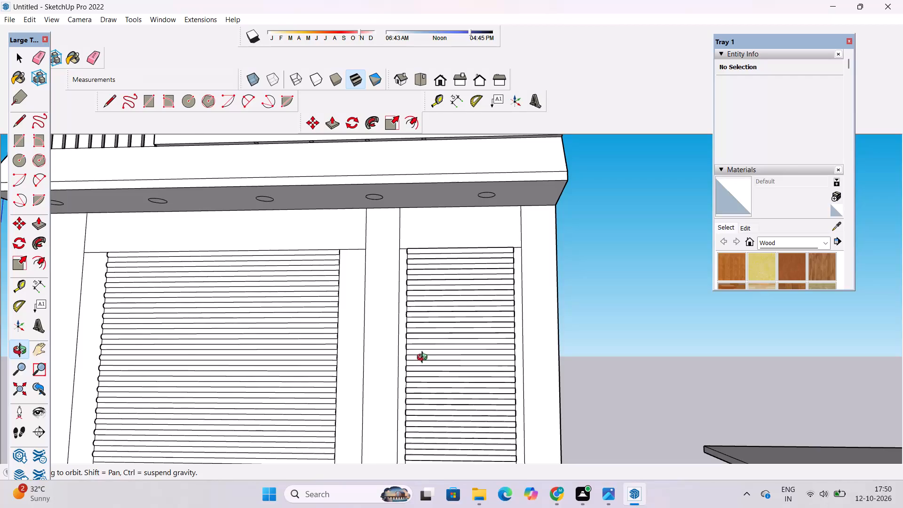
scroll(428, 352, down, 4)
shift+drag(432, 363, 451, 289)
drag(493, 318, 469, 368)
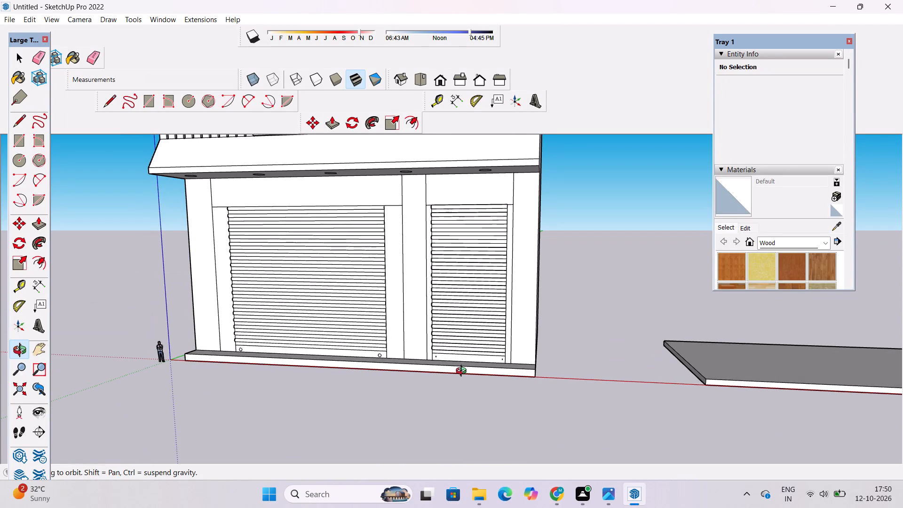
shift+click(463, 373)
scroll(463, 373, down, 2)
drag(495, 375, 424, 414)
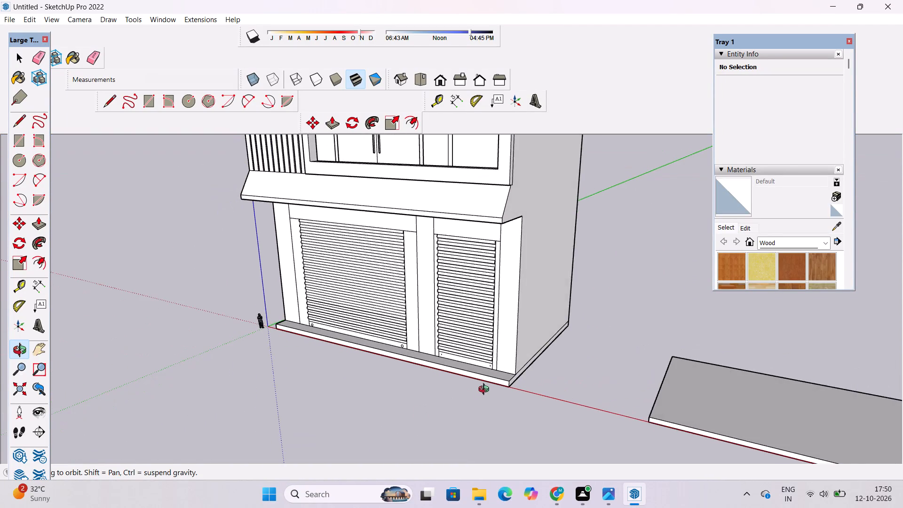
scroll(487, 389, up, 6)
shift+click(500, 383)
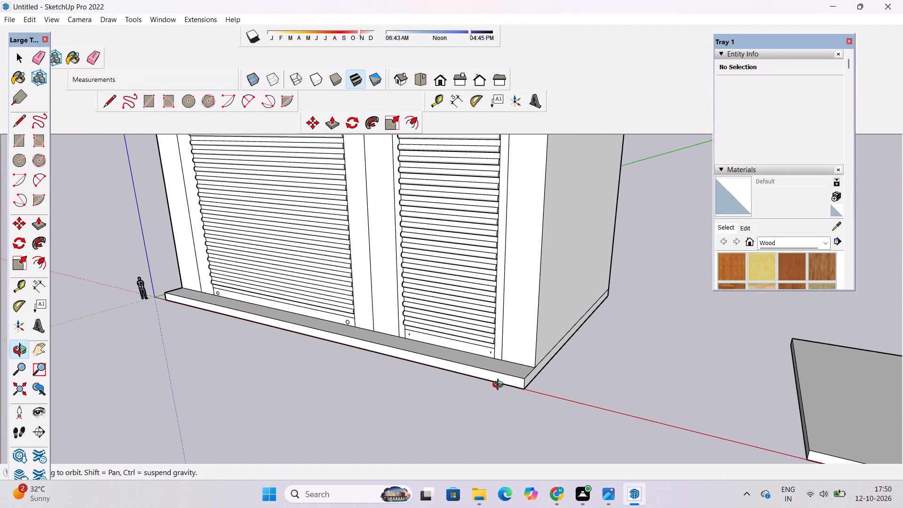
scroll(500, 386, down, 3)
drag(509, 402, 488, 338)
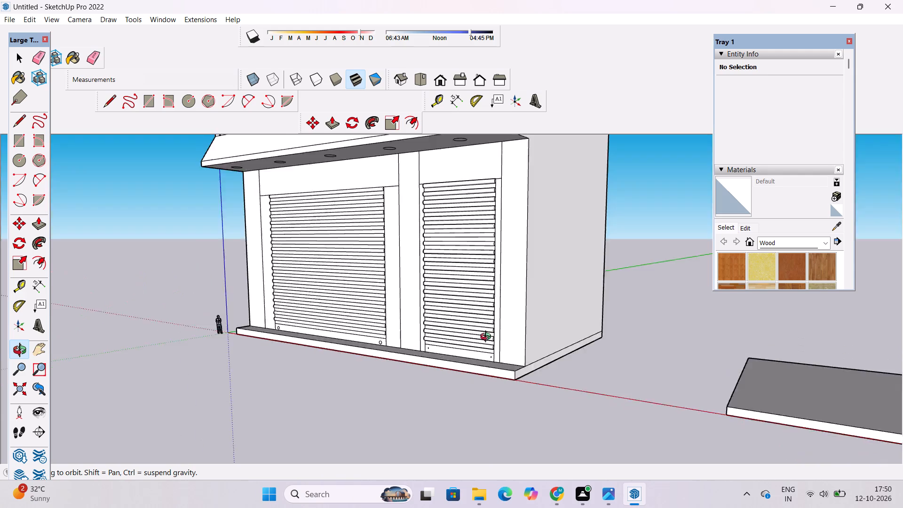
drag(488, 338, 481, 287)
drag(441, 369, 514, 388)
drag(508, 389, 510, 360)
drag(507, 358, 515, 435)
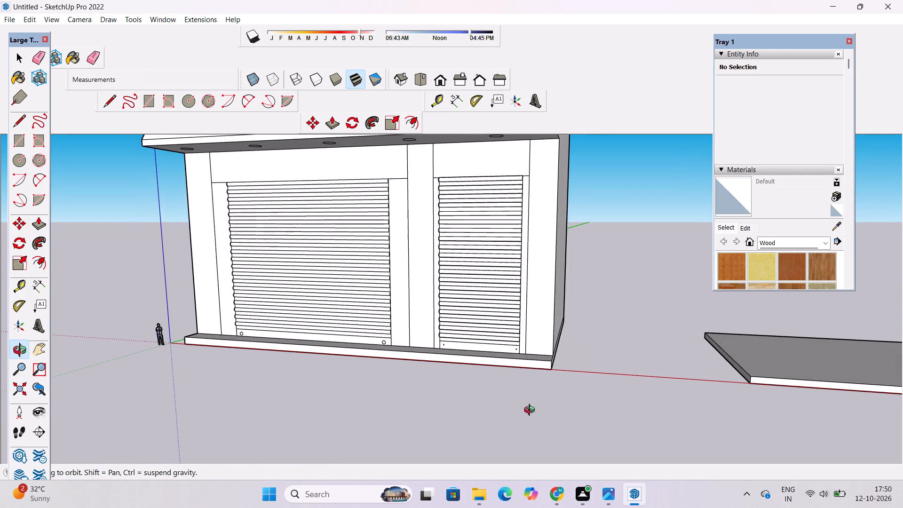
Push the base plinth's projecting front face back 5', flush with the building's front wall.
scroll(531, 400, up, 3)
drag(589, 368, 412, 408)
scroll(463, 377, up, 5)
shift+drag(473, 381, 453, 382)
shift+click(452, 382)
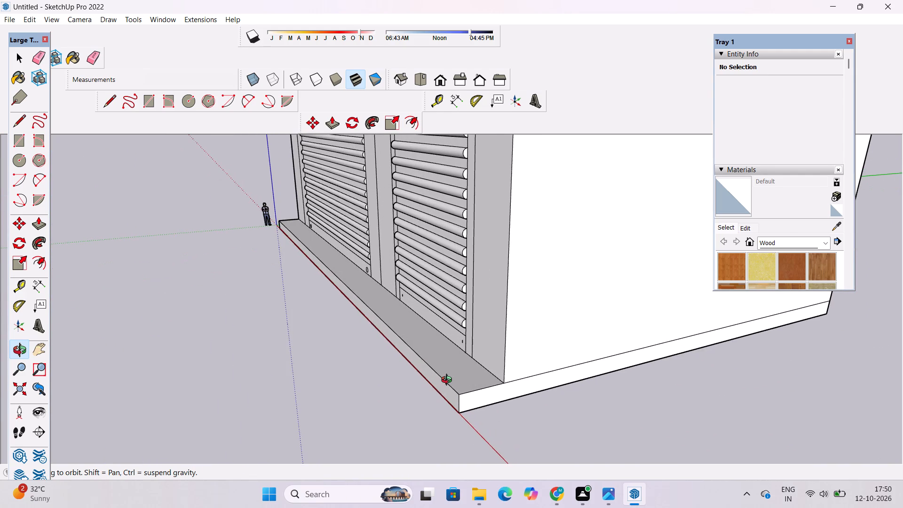
key(p)
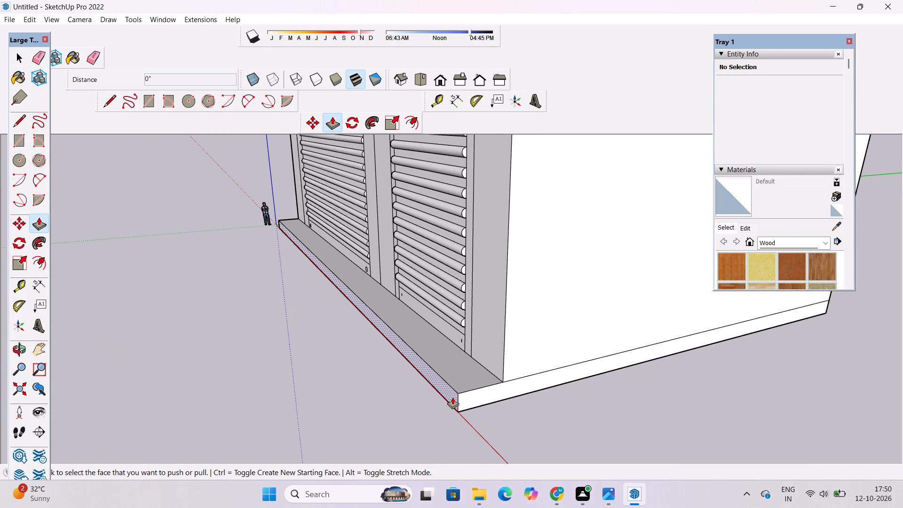
click(452, 397)
click(502, 381)
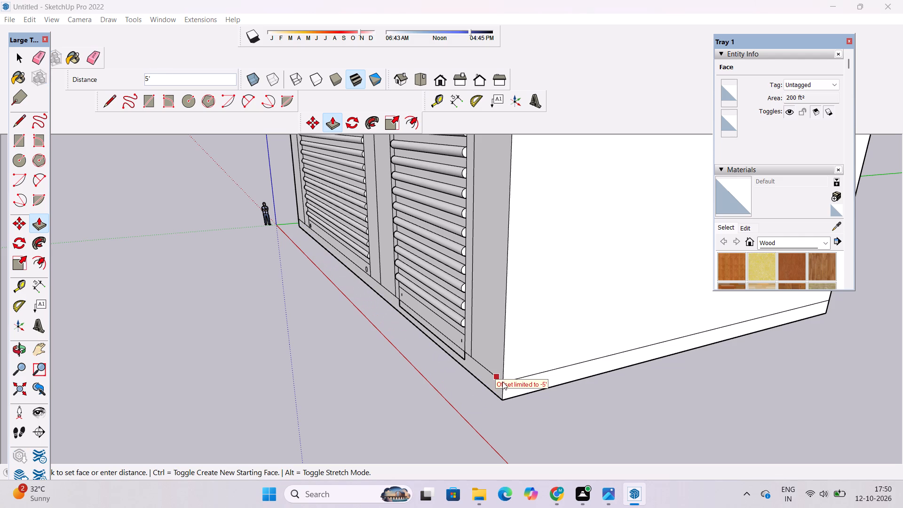
click(511, 393)
key(space)
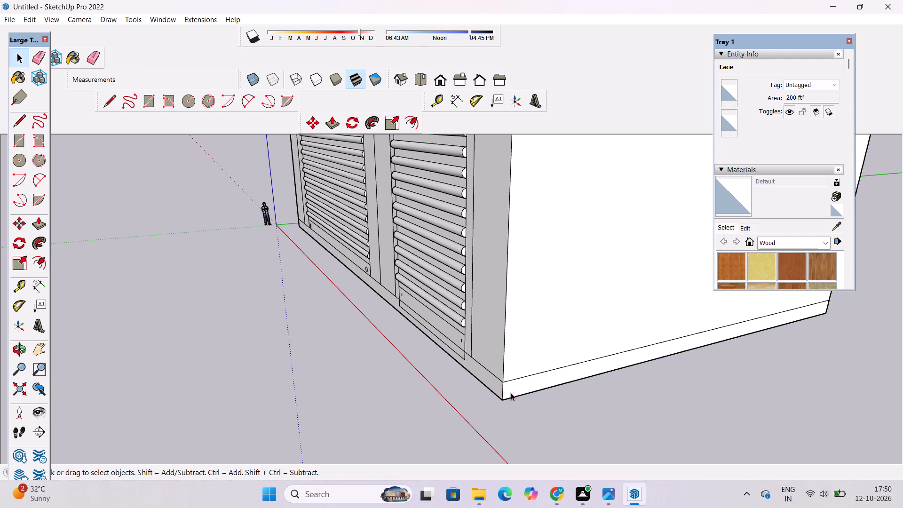
Erase the leftover horizontal edge and two short vertical edges on the plinth face below the narrower shutter.
text(o)
scroll(503, 381, down, 6)
drag(317, 405, 524, 357)
scroll(479, 351, up, 8)
shift+drag(480, 347, 467, 350)
drag(466, 356, 511, 345)
key(e)
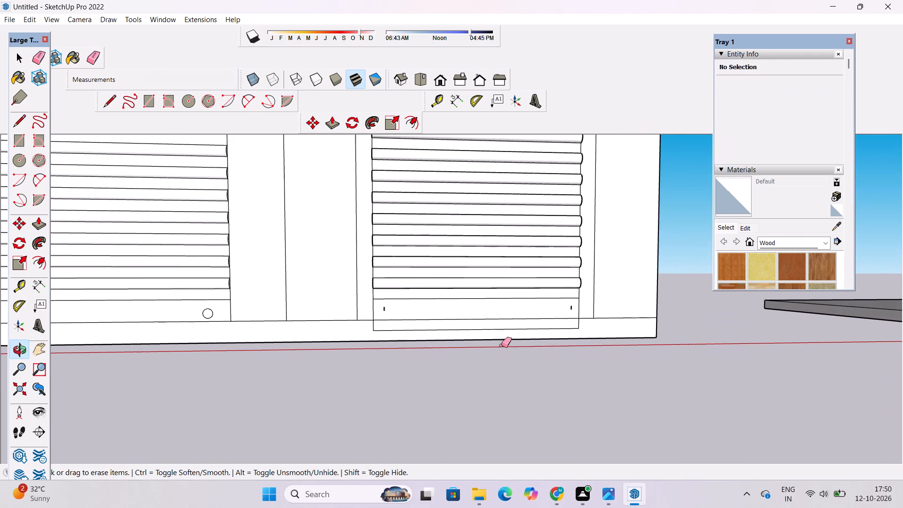
scroll(482, 347, up, 2)
click(488, 326)
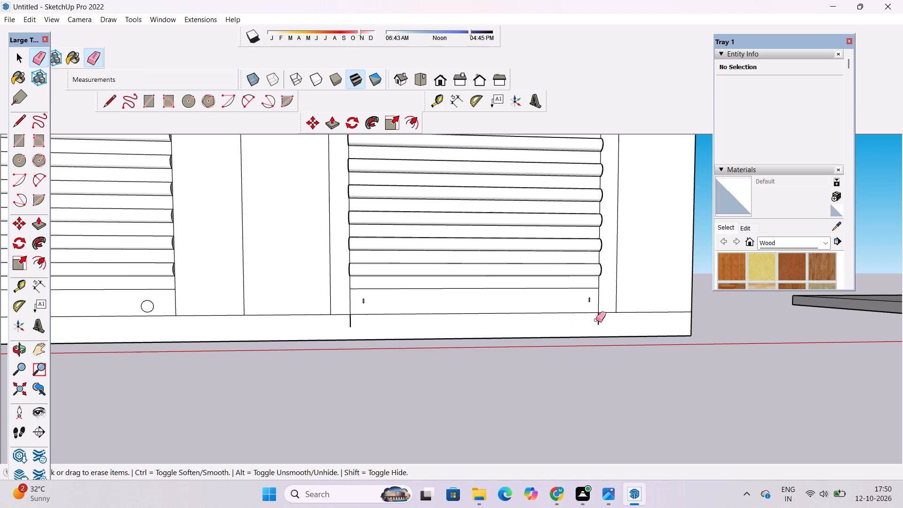
click(599, 318)
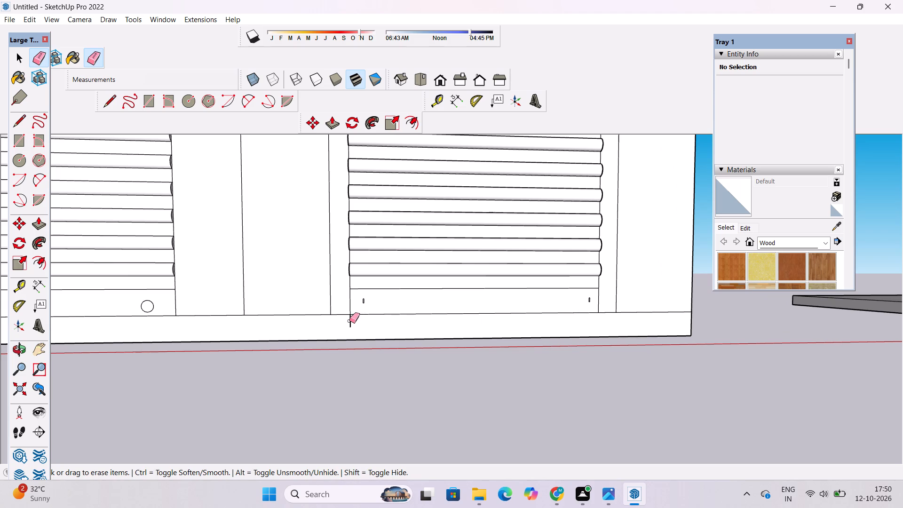
click(349, 321)
scroll(315, 363, down, 5)
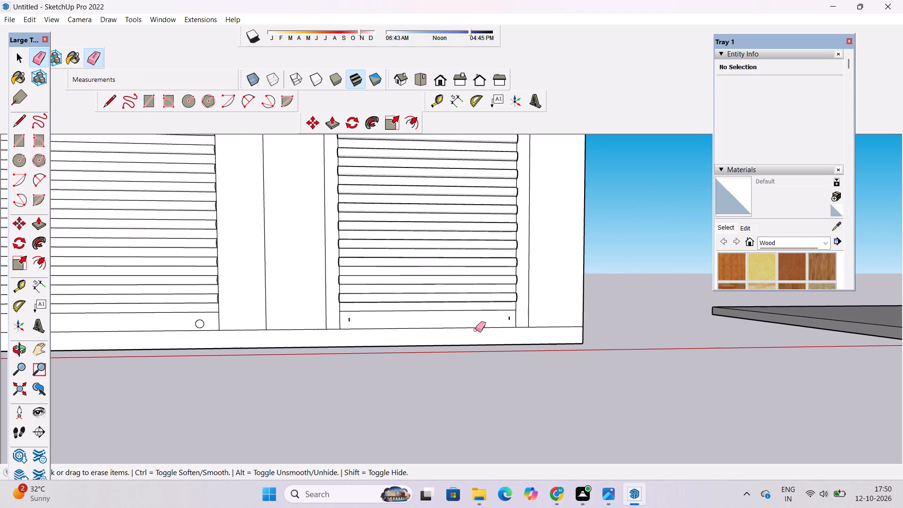
Extend the underside face of the building's base downward by 5' with Push/Pull.
key(space)
key(o)
drag(590, 346, 523, 365)
drag(519, 368, 478, 379)
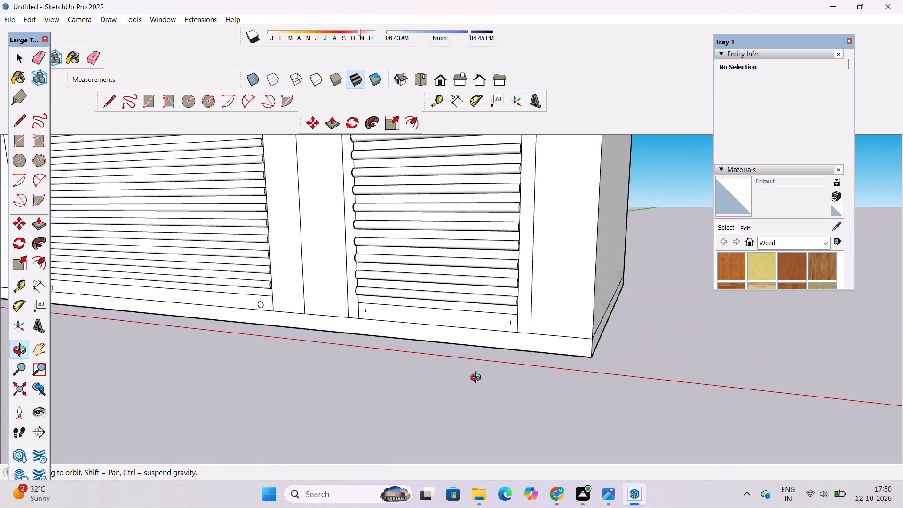
drag(478, 379, 476, 380)
shift+drag(561, 371, 511, 367)
drag(523, 363, 442, 338)
scroll(450, 346, up, 7)
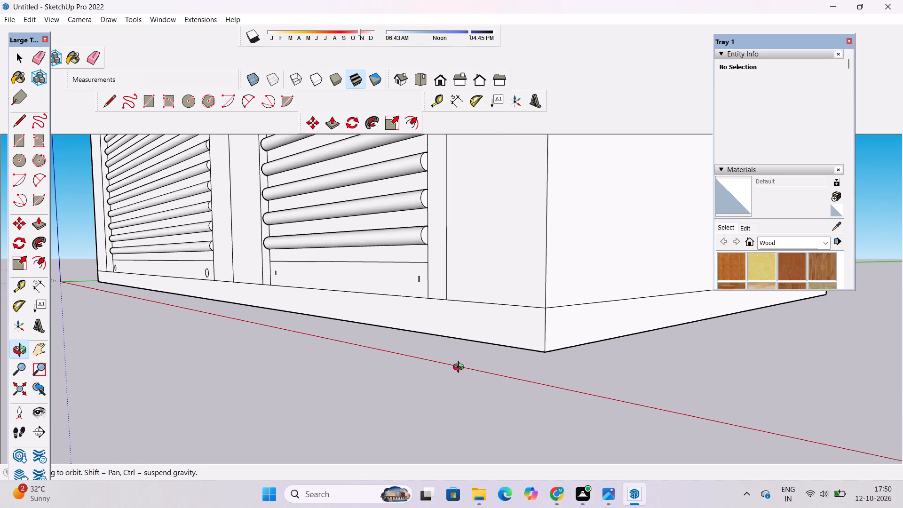
drag(464, 377, 483, 301)
scroll(483, 302, down, 4)
drag(483, 308, 483, 327)
key(space)
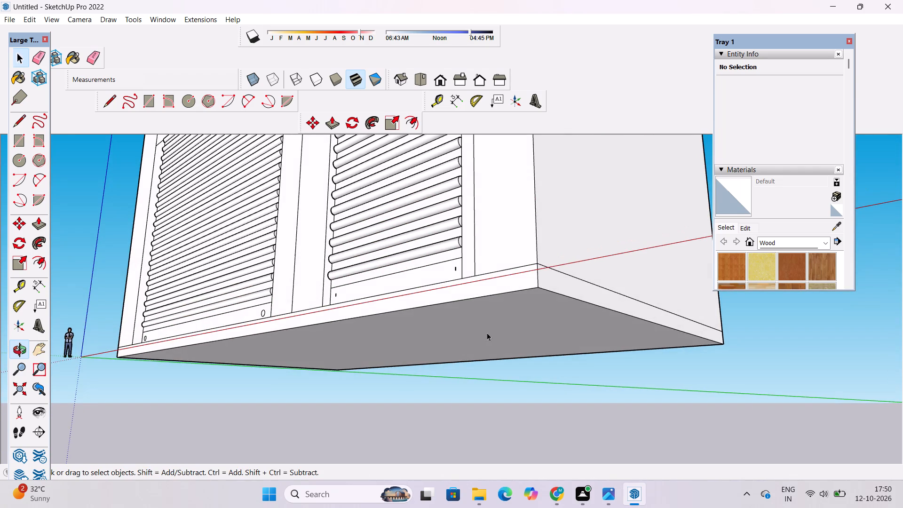
click(487, 333)
key(p)
click(487, 333)
scroll(487, 342, down, 4)
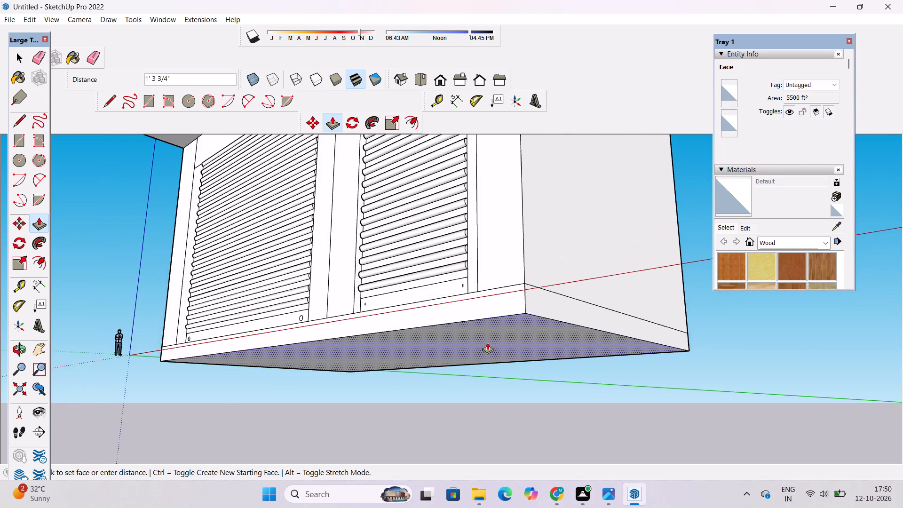
key(o)
drag(487, 348, 515, 400)
drag(515, 399, 502, 365)
drag(502, 364, 548, 363)
shift+drag(549, 363, 539, 373)
key(p)
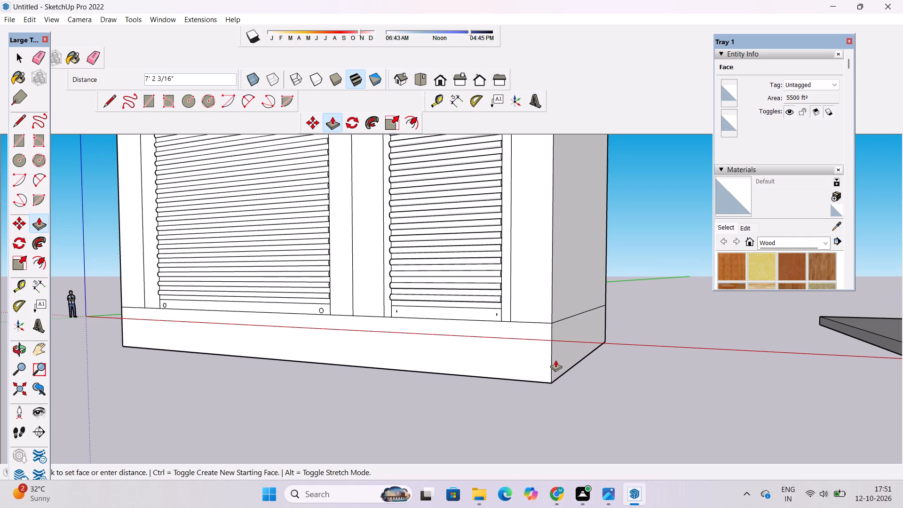
text(5')
key(Return)
Examine the extended base, ground-floor shutters and overall front elevation from below, above and farther away.
key(o)
scroll(547, 350, down, 5)
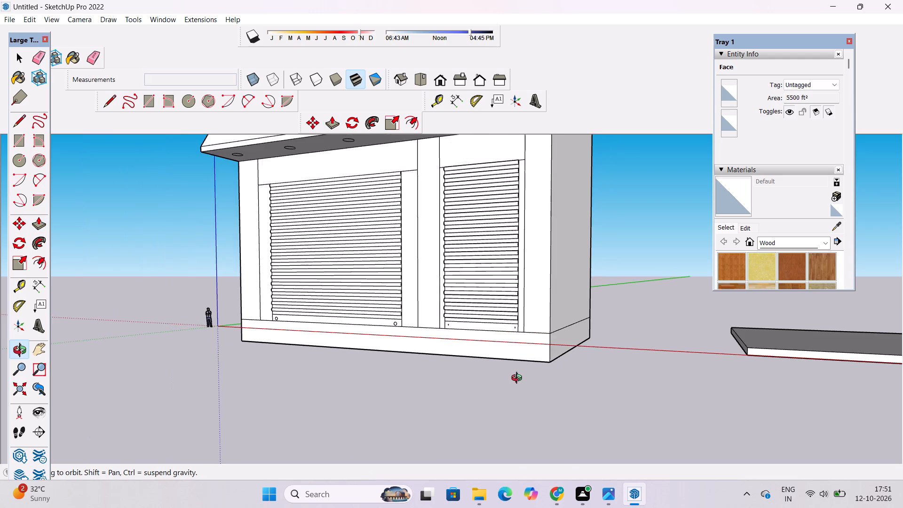
drag(532, 321, 559, 226)
scroll(523, 390, up, 3)
drag(521, 354, 522, 362)
key(space)
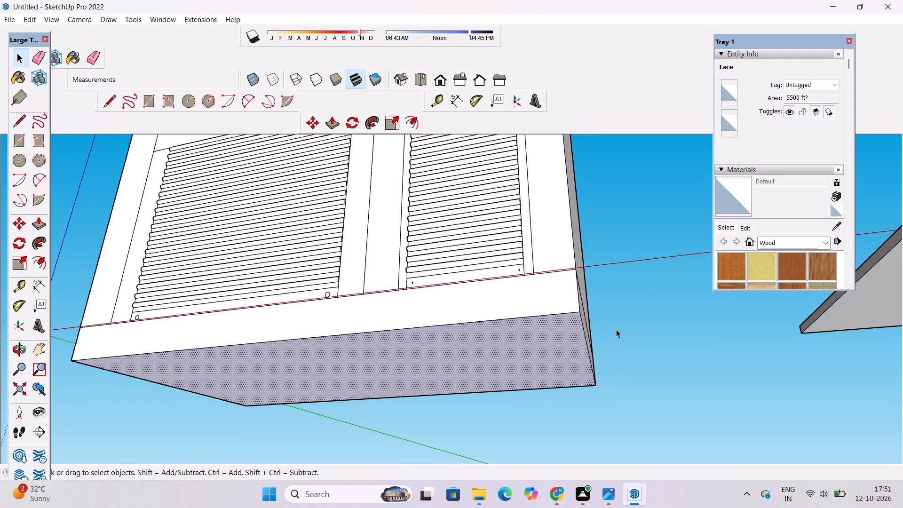
click(617, 329)
key(o)
scroll(564, 289, down, 4)
drag(458, 319, 478, 358)
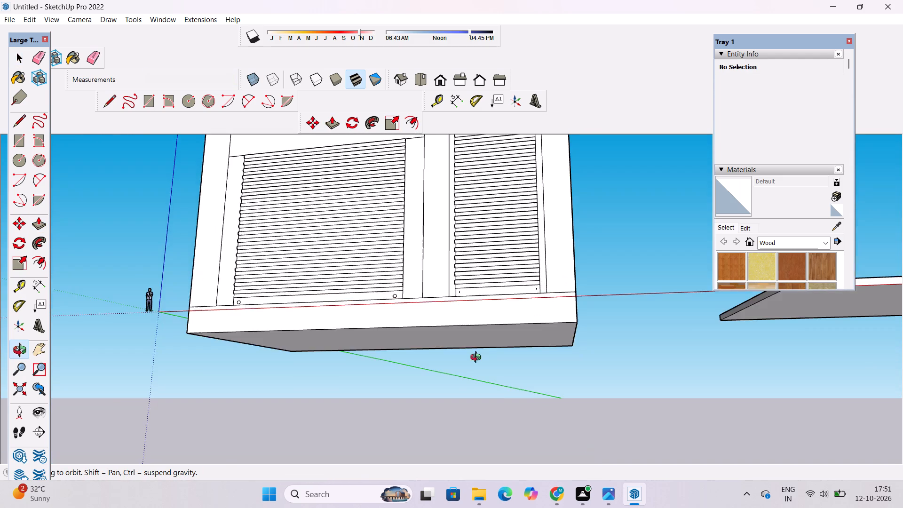
drag(478, 358, 478, 359)
scroll(451, 339, down, 3)
drag(444, 338, 501, 448)
scroll(353, 351, up, 6)
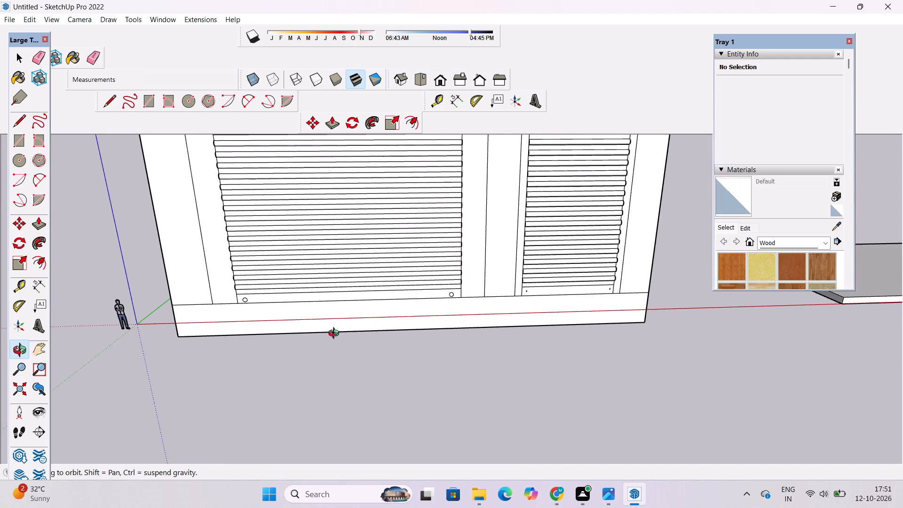
shift+drag(336, 334, 340, 361)
drag(362, 377, 362, 350)
scroll(365, 339, down, 5)
shift+drag(372, 342, 372, 373)
scroll(352, 407, up, 3)
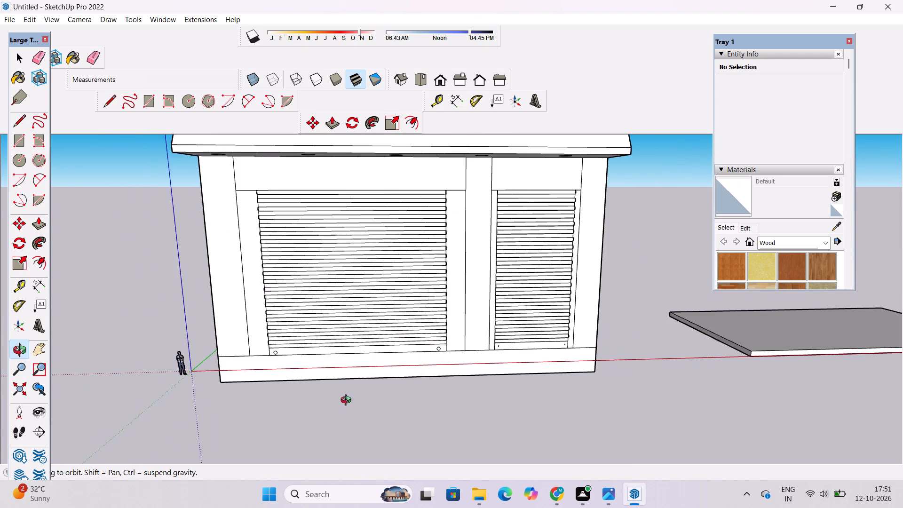
scroll(348, 401, up, 4)
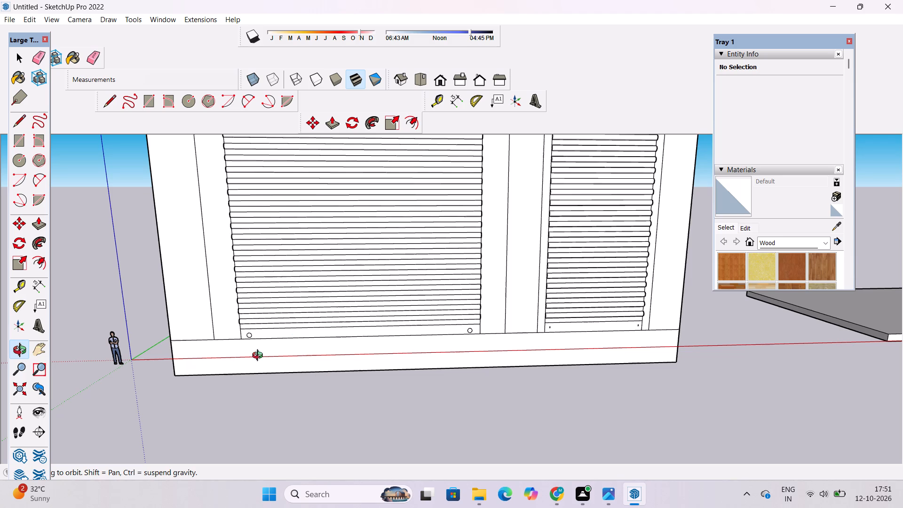
scroll(259, 356, up, 1)
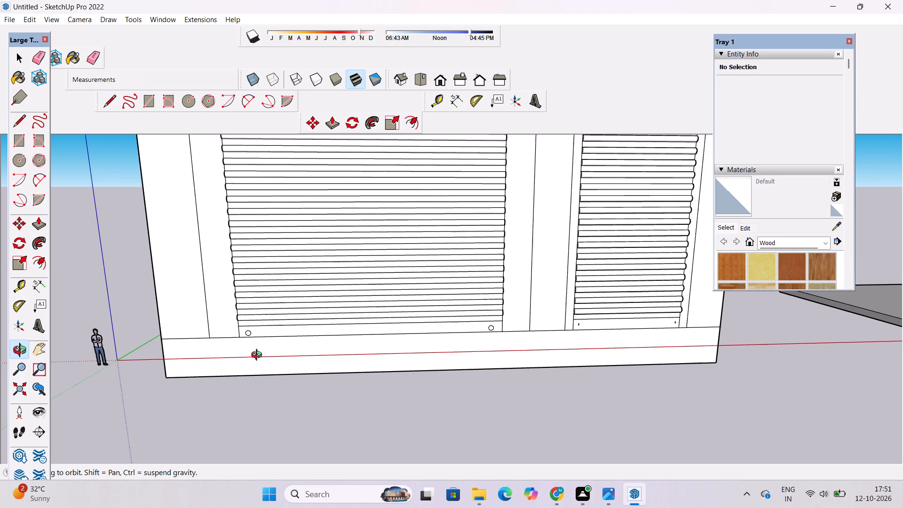
scroll(259, 356, up, 1)
scroll(259, 356, down, 3)
shift+drag(254, 362, 269, 379)
shift+drag(273, 382, 312, 393)
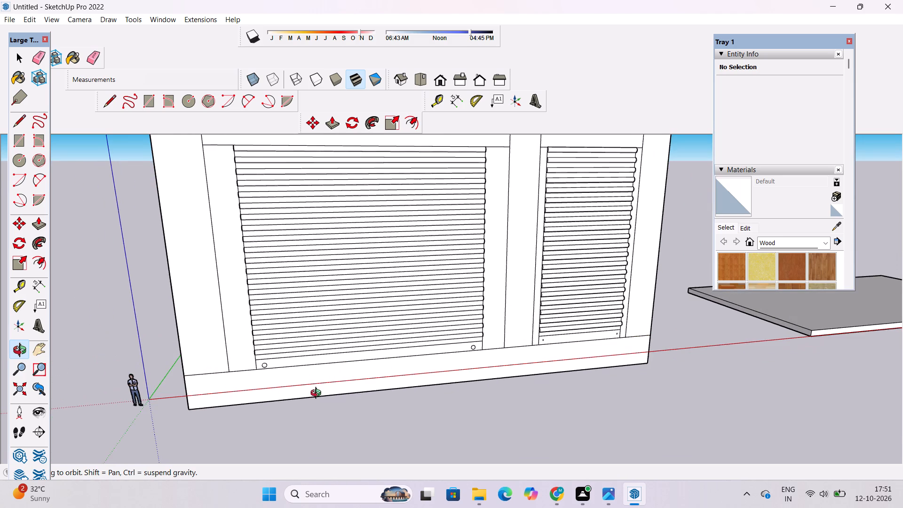
shift+drag(315, 385, 309, 408)
scroll(304, 373, down, 11)
shift+drag(341, 347, 276, 362)
drag(292, 377, 279, 398)
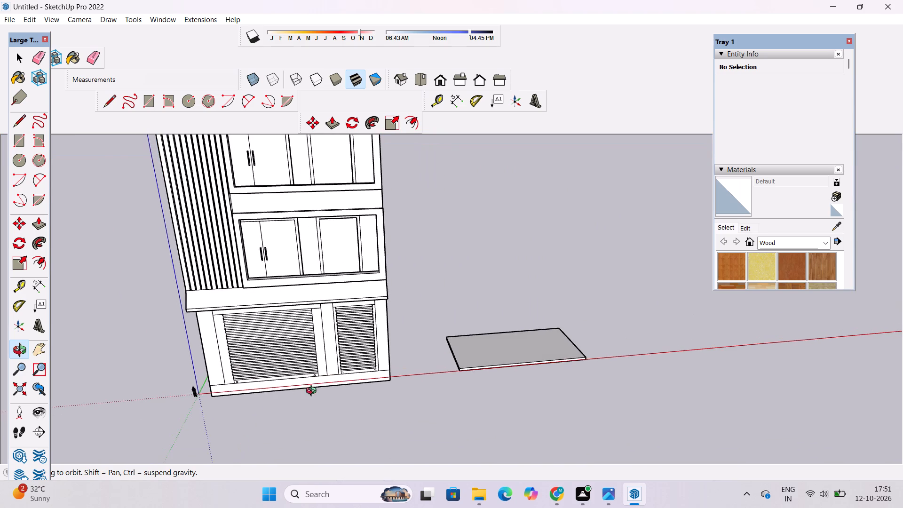
scroll(327, 381, up, 4)
shift+drag(333, 378, 244, 387)
Move the separate flat slab group farther from the building along the red axis.
key(space)
click(462, 363)
key(m)
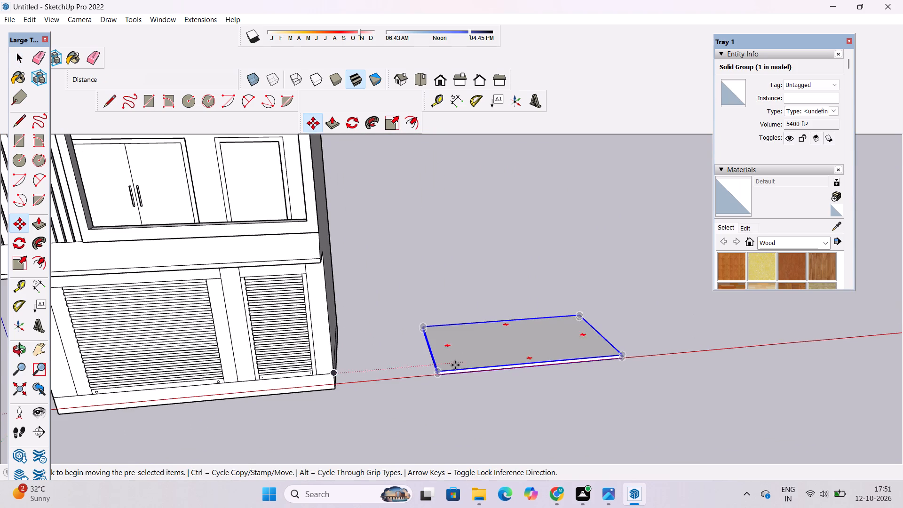
scroll(445, 381, up, 5)
click(434, 373)
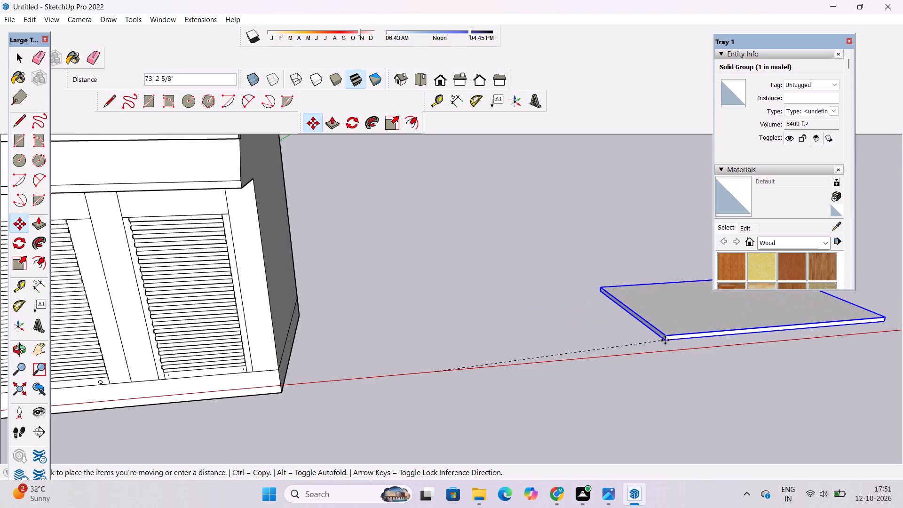
click(673, 351)
key(space)
click(563, 321)
Examine the building's side, front base and ground-floor shutters in relation to the origin and the separate slab.
key(o)
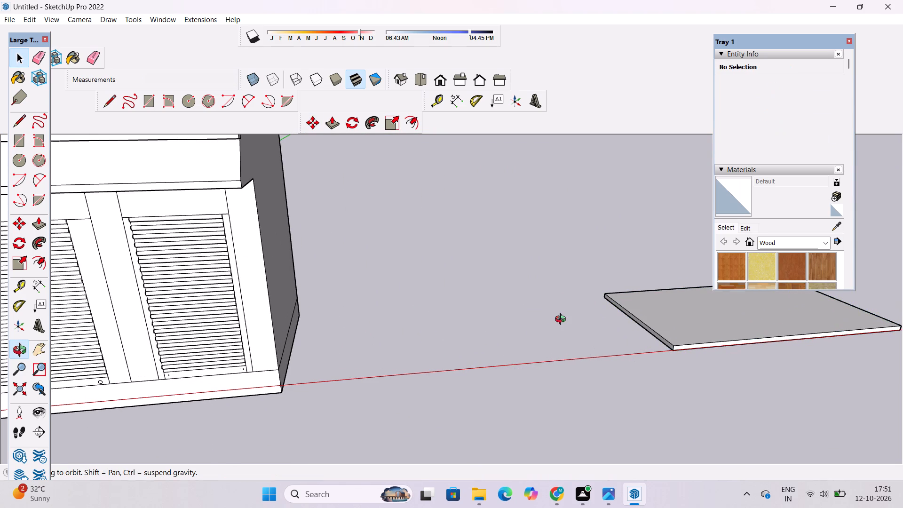
scroll(562, 320, down, 10)
shift+drag(419, 354, 486, 375)
drag(420, 397, 641, 353)
drag(571, 362, 507, 374)
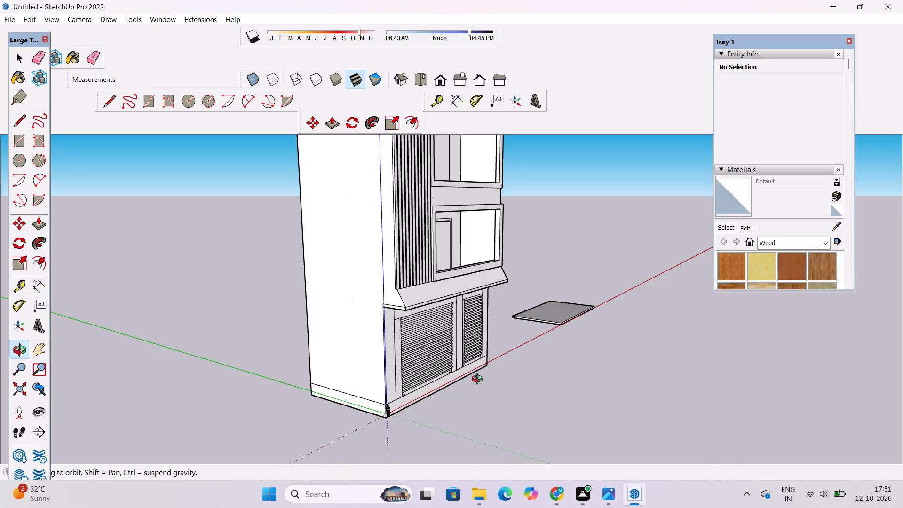
scroll(412, 384, up, 4)
shift+drag(410, 413, 403, 357)
drag(507, 372, 363, 414)
scroll(364, 357, up, 4)
shift+drag(371, 356, 324, 413)
shift+scroll(346, 396, down, 3)
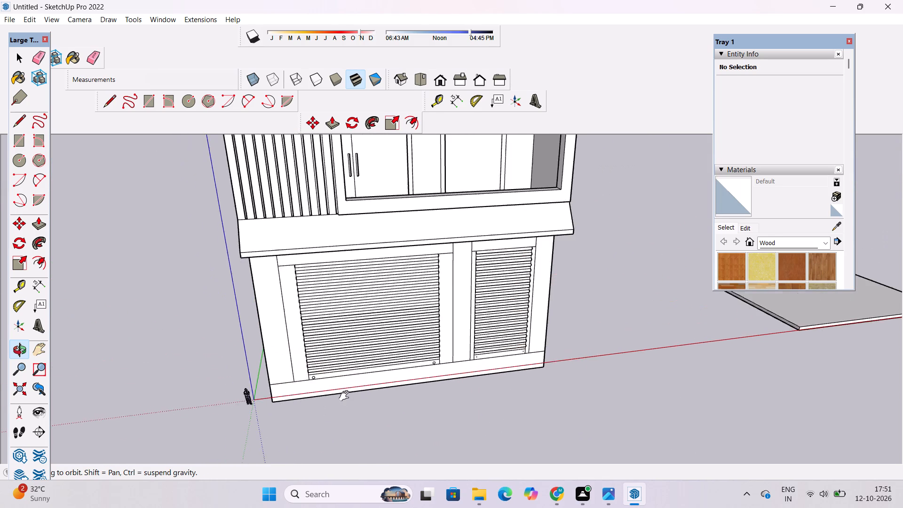
shift+scroll(346, 396, down, 2)
shift+drag(350, 394, 354, 404)
drag(354, 404, 360, 380)
Select all the building's connected geometry and move it straight back along the green axis, away from the origin.
key(space)
triple_click(358, 381)
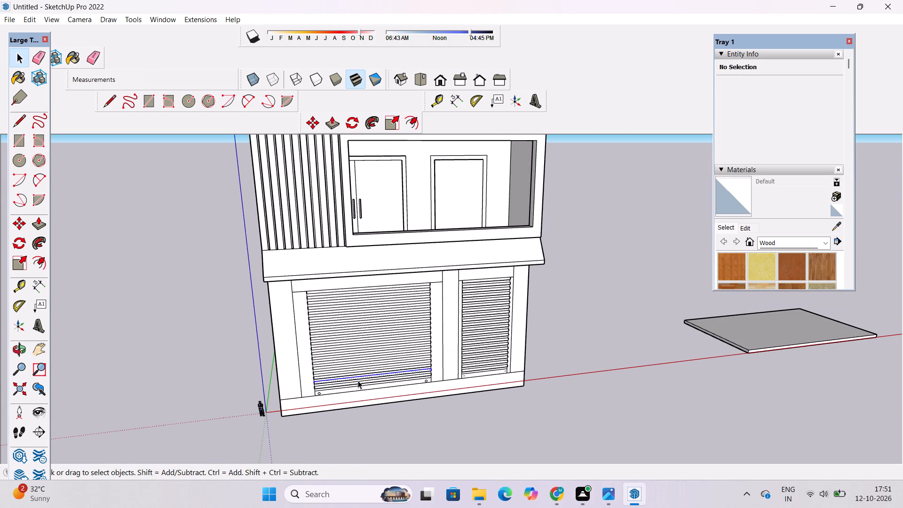
triple_click(358, 381)
click(590, 349)
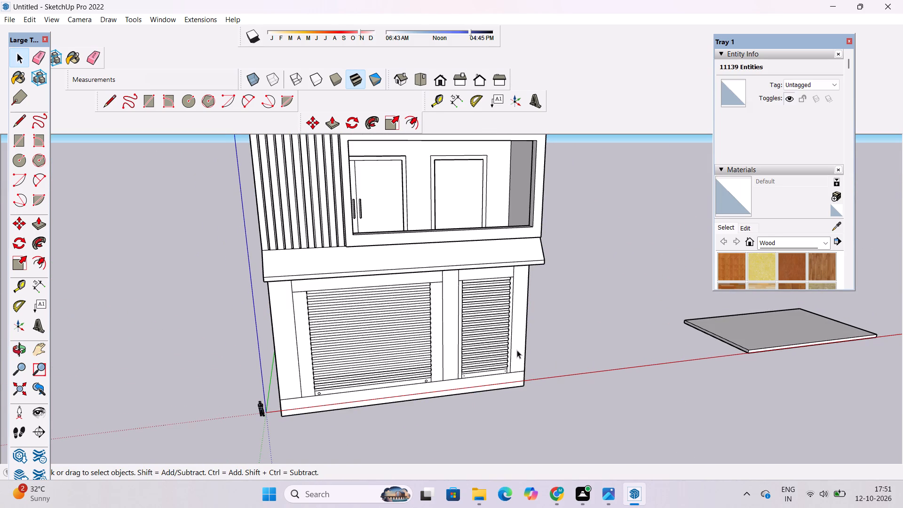
triple_click(516, 349)
click(516, 349)
key(m)
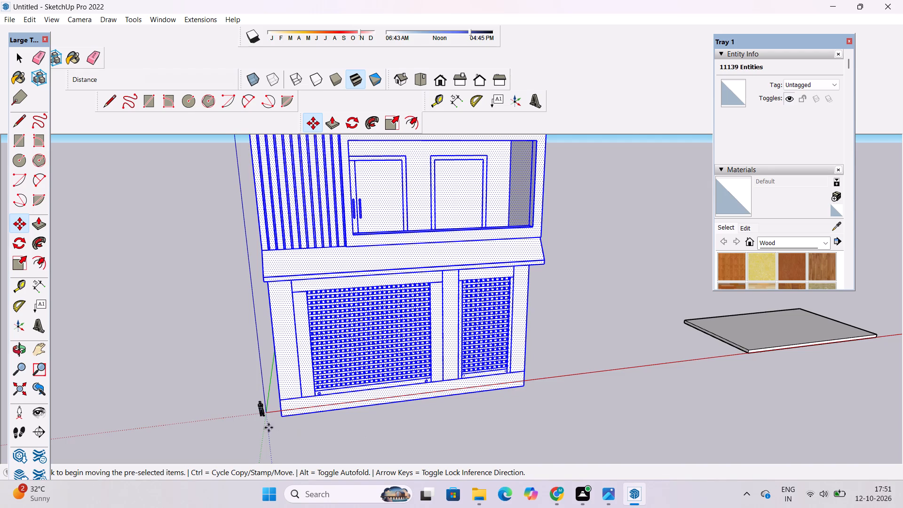
scroll(263, 425, up, 11)
click(297, 412)
scroll(298, 410, up, 4)
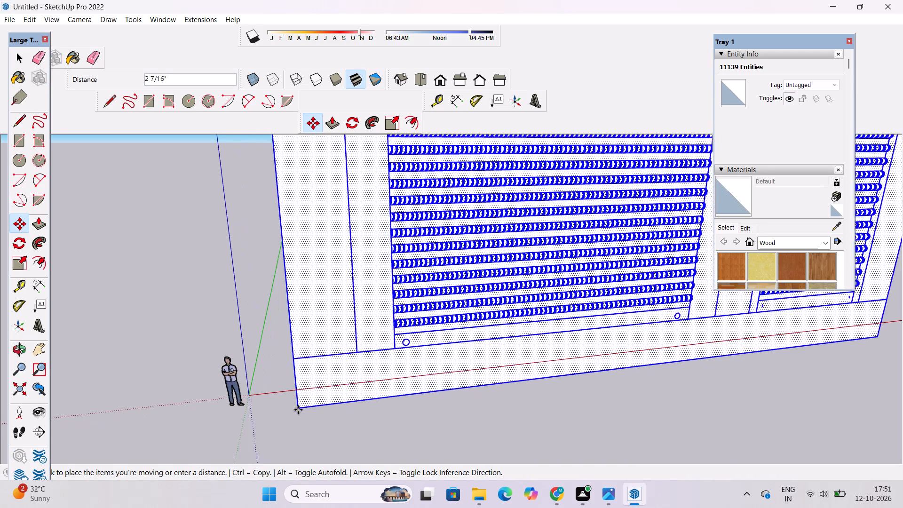
scroll(298, 410, up, 4)
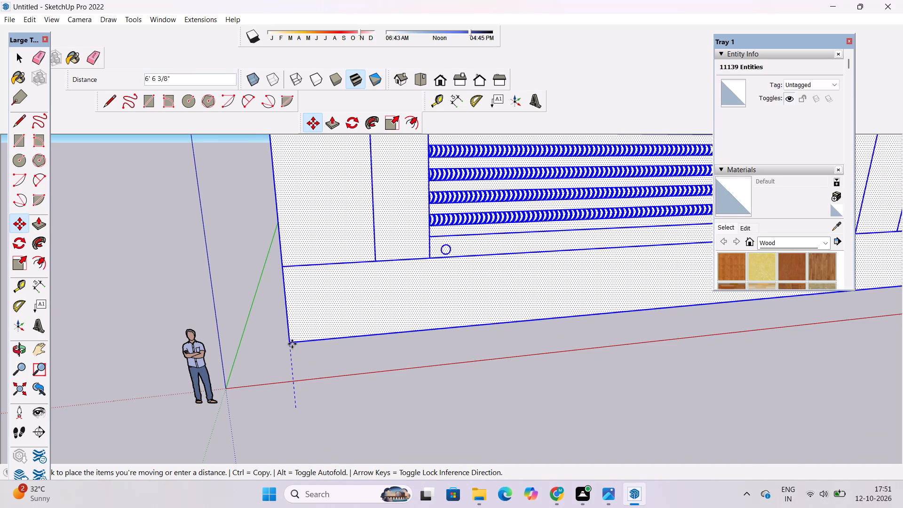
click(296, 355)
key(space)
click(286, 366)
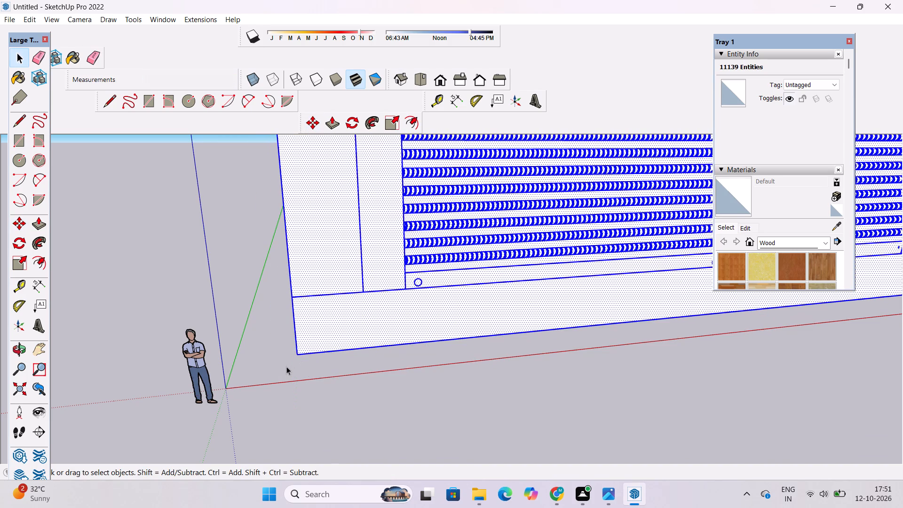
Examine the building's side wall, base and position relative to the origin from several angles.
key(o)
scroll(320, 363, down, 11)
drag(262, 393, 474, 359)
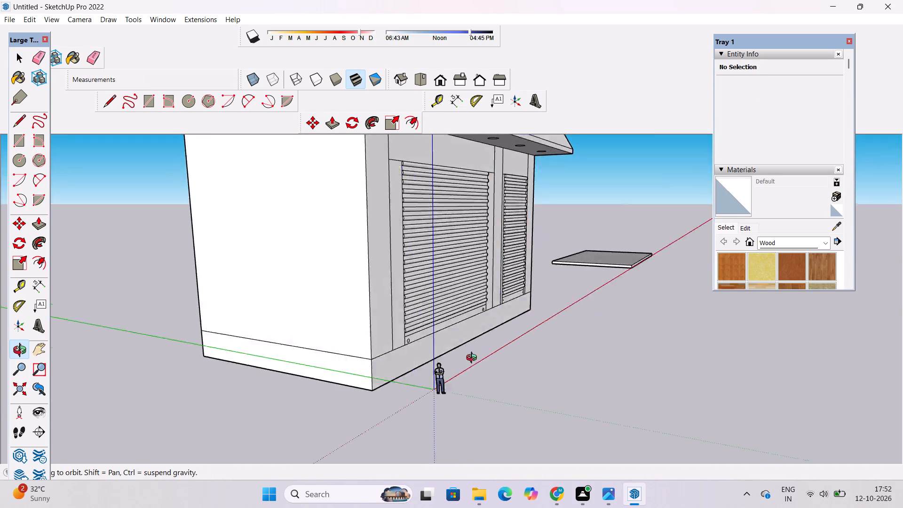
drag(474, 359, 503, 346)
scroll(481, 336, down, 6)
drag(419, 380, 436, 464)
shift+drag(429, 423, 366, 337)
drag(368, 338, 427, 391)
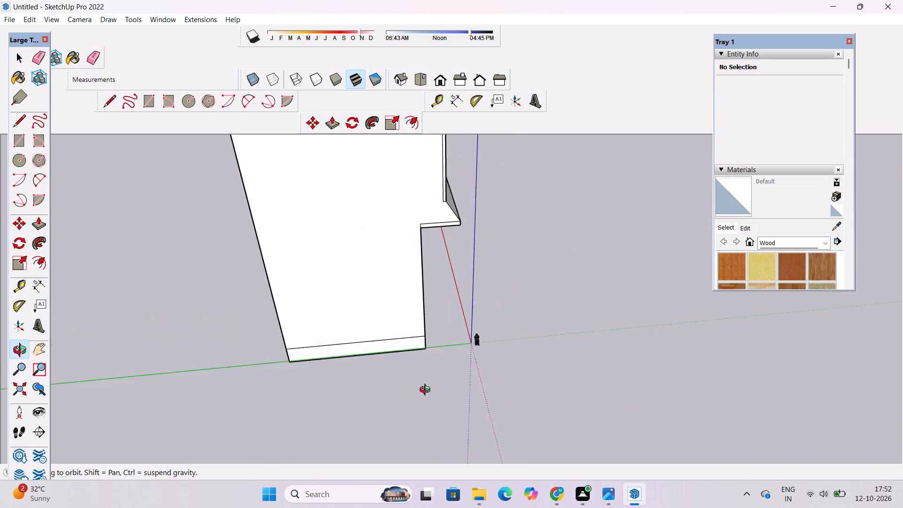
Select all the building's connected geometry and move it farther back along the green axis, away from the origin.
drag(427, 391, 428, 392)
shift+click(426, 383)
shift+scroll(426, 390, up, 5)
shift+click(424, 382)
key(space)
triple_click(364, 306)
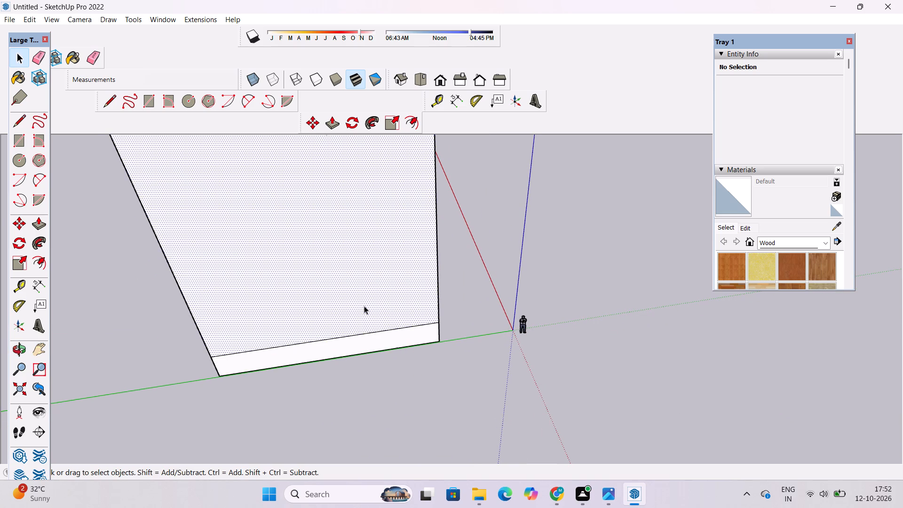
click(364, 306)
key(m)
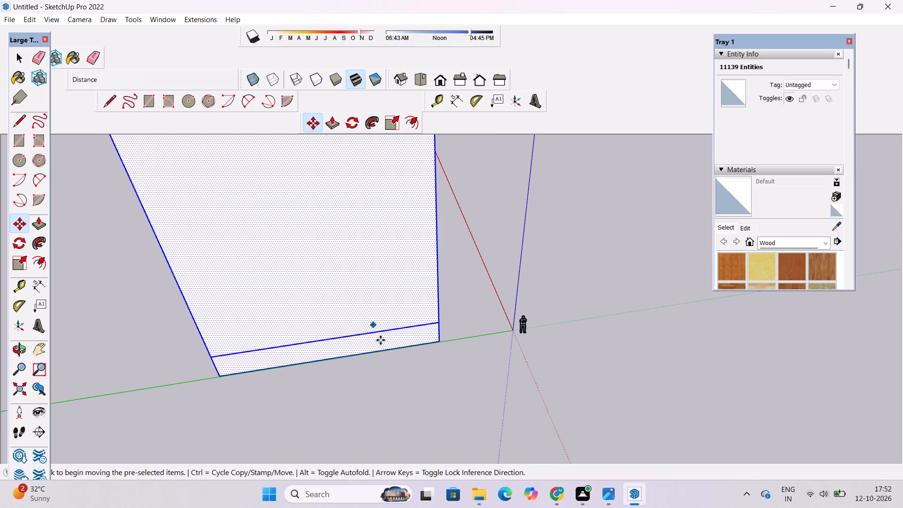
scroll(440, 332, up, 4)
click(439, 346)
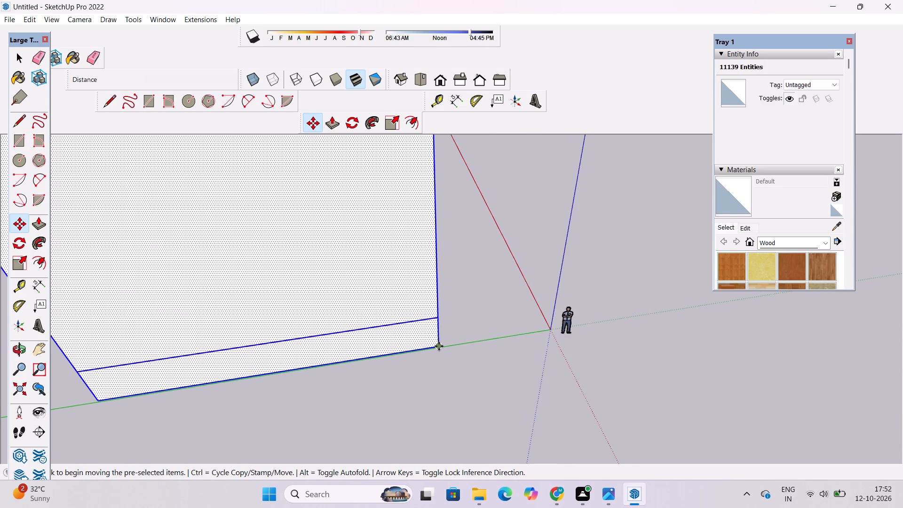
scroll(371, 357, down, 3)
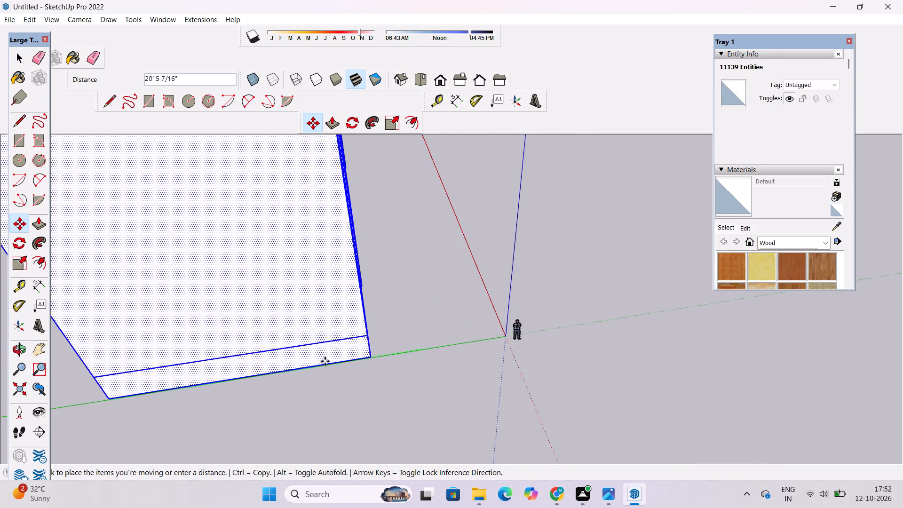
click(281, 370)
key(space)
click(382, 331)
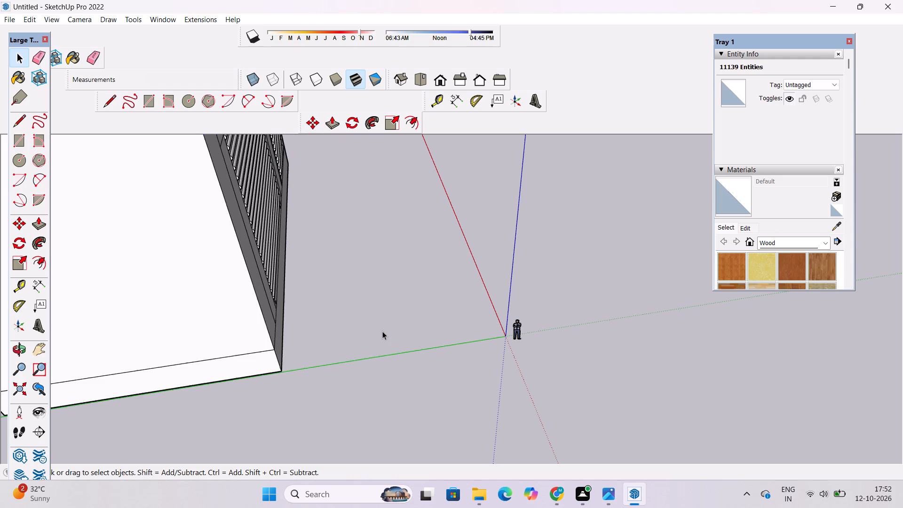
Examine the building's ground-floor shutters and front base band from several front angles.
key(o)
drag(504, 389, 307, 338)
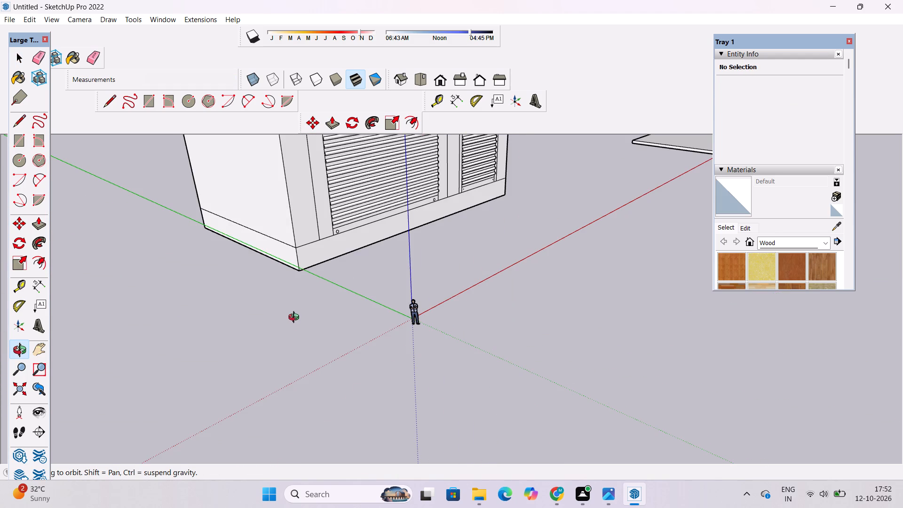
shift+drag(436, 305, 450, 368)
scroll(429, 320, up, 3)
drag(542, 333, 460, 329)
shift+drag(486, 314, 507, 387)
drag(524, 378, 454, 337)
scroll(464, 304, up, 4)
shift+drag(481, 305, 488, 370)
scroll(490, 368, down, 4)
shift+click(501, 382)
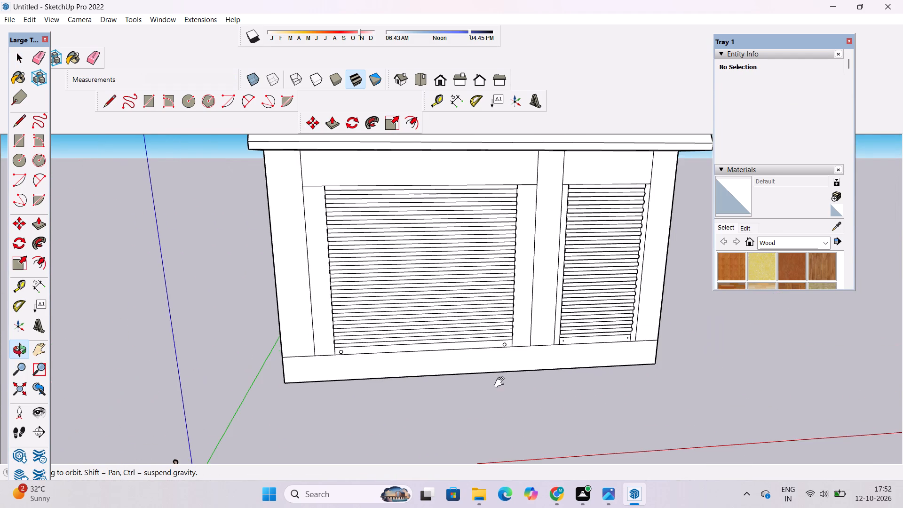
drag(501, 386, 496, 368)
scroll(496, 367, up, 3)
scroll(493, 367, down, 2)
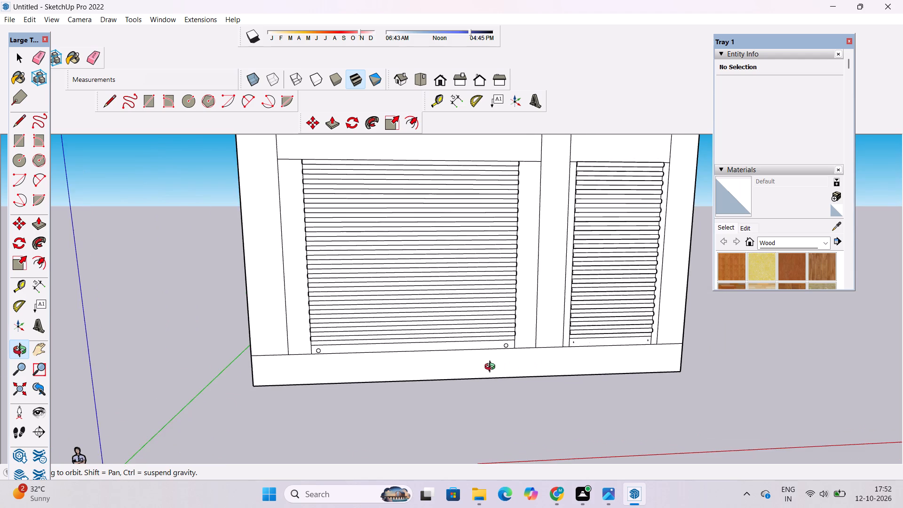
shift+drag(492, 368, 451, 392)
click(451, 392)
scroll(450, 390, down, 1)
shift+click(449, 386)
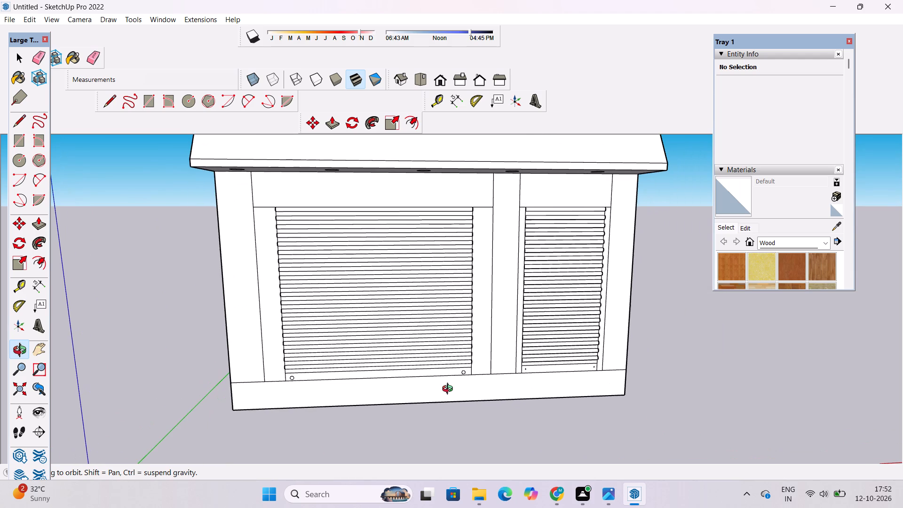
scroll(450, 390, up, 3)
shift+drag(481, 403, 389, 393)
drag(427, 409, 417, 377)
shift+drag(417, 376, 466, 380)
scroll(473, 391, down, 2)
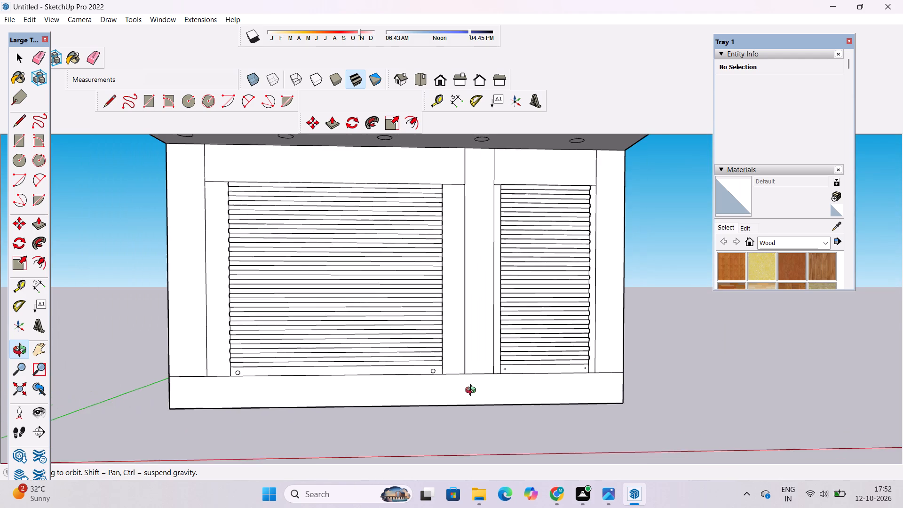
shift+drag(473, 391, 473, 397)
click(465, 403)
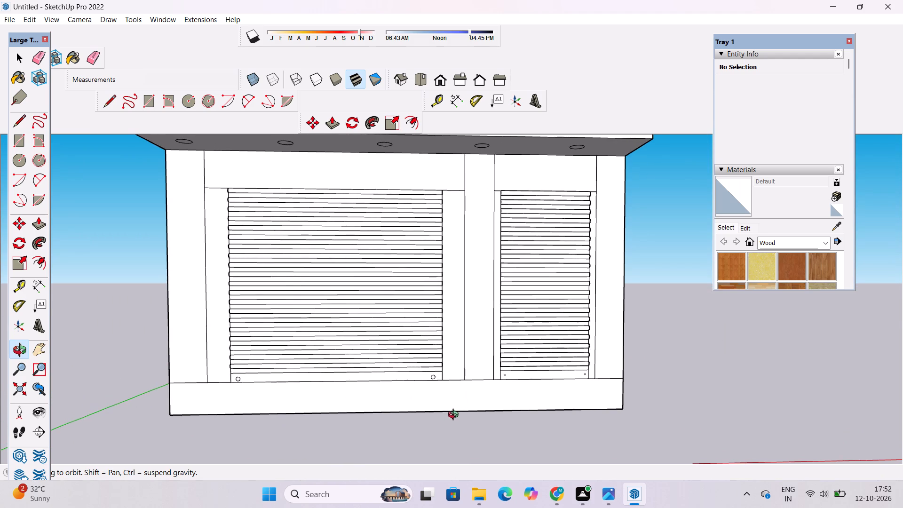
drag(348, 409, 348, 415)
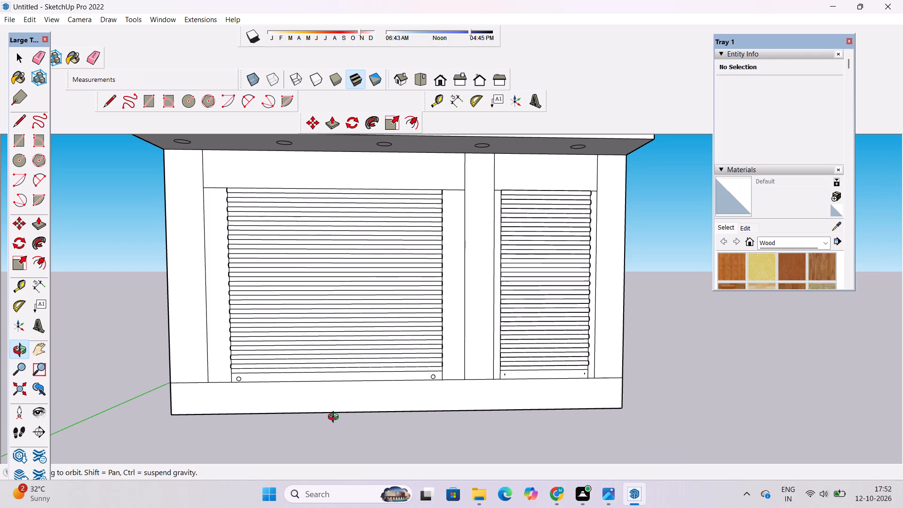
shift+click(335, 418)
drag(365, 395, 355, 395)
shift+drag(381, 392, 385, 397)
click(385, 397)
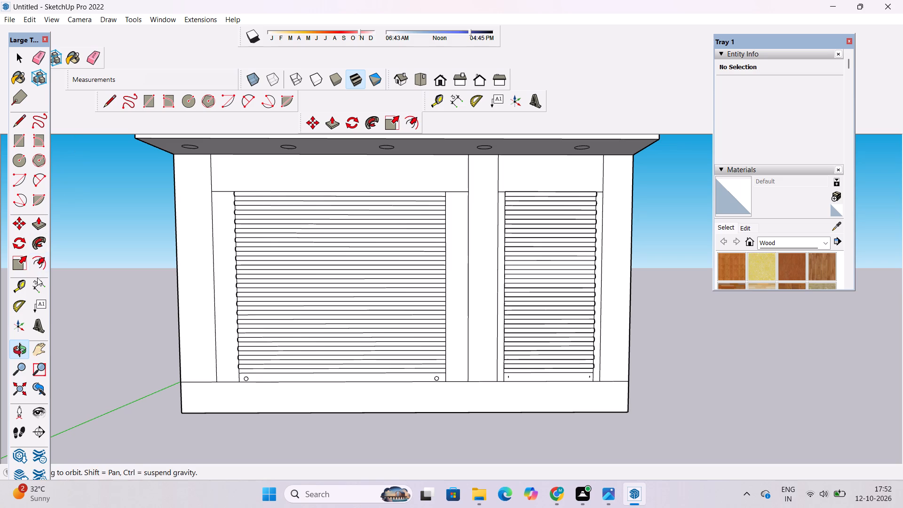
Place a horizontal guide 2' below the top edge of the front base band with Tape Measure.
click(19, 283)
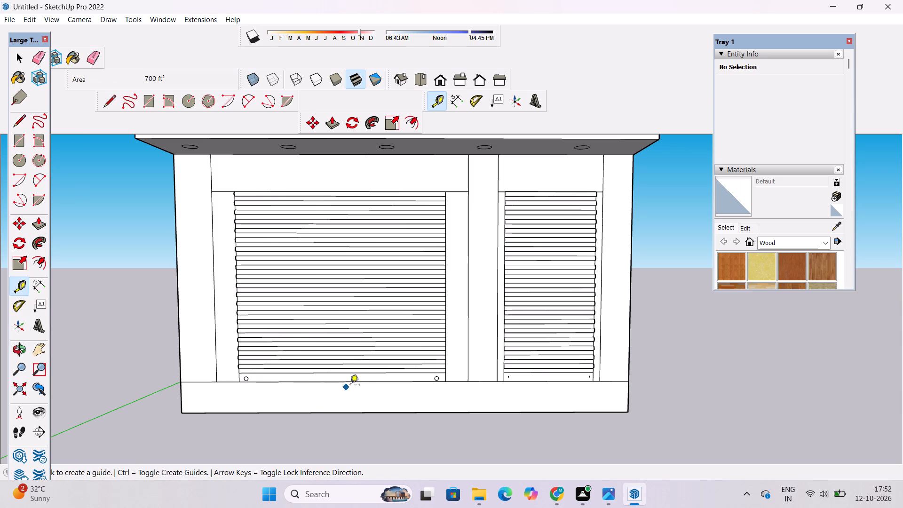
click(382, 383)
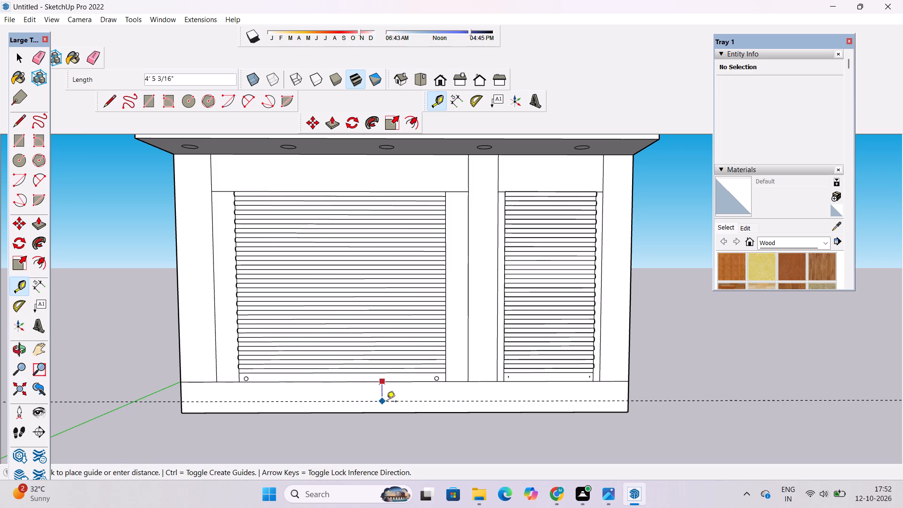
scroll(389, 413, up, 4)
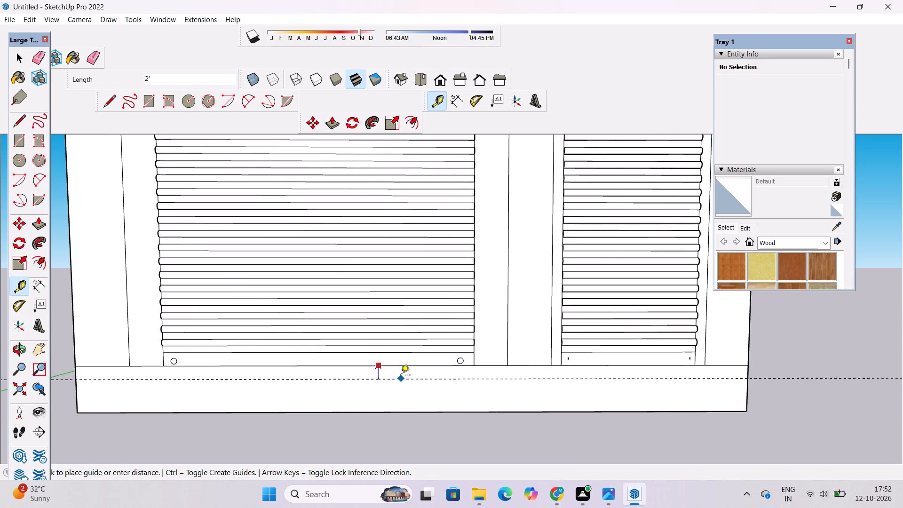
text(2')
key(Return)
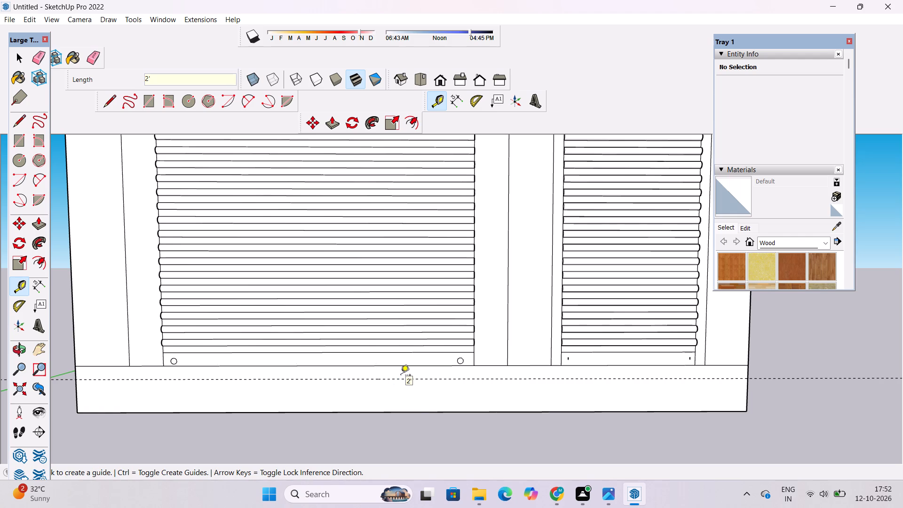
Place a second horizontal guide 2' below the first on the base band and try to repeat it with *2.
click(457, 380)
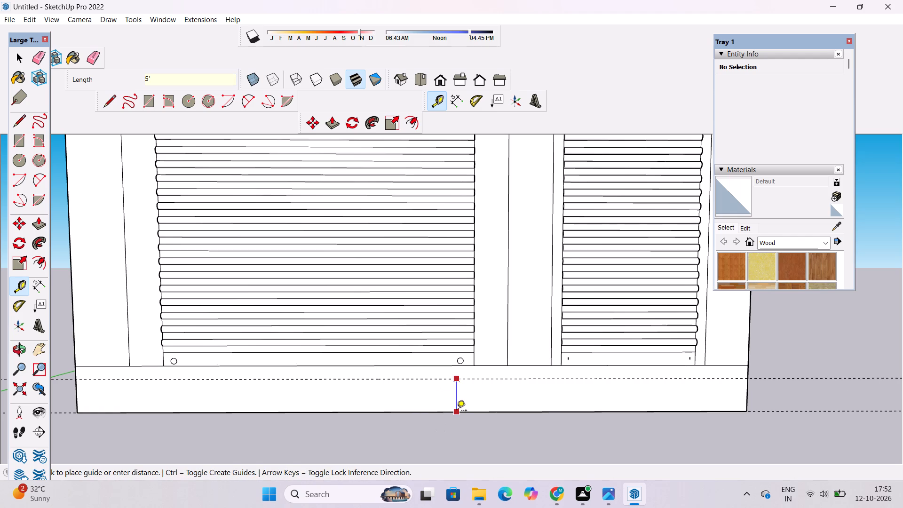
text(2')
key(Return)
text(*2)
key(Return)
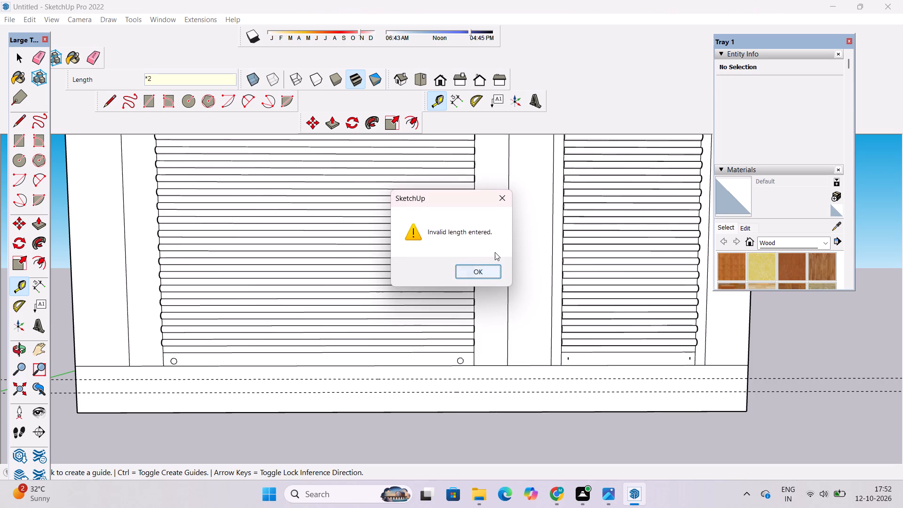
click(505, 197)
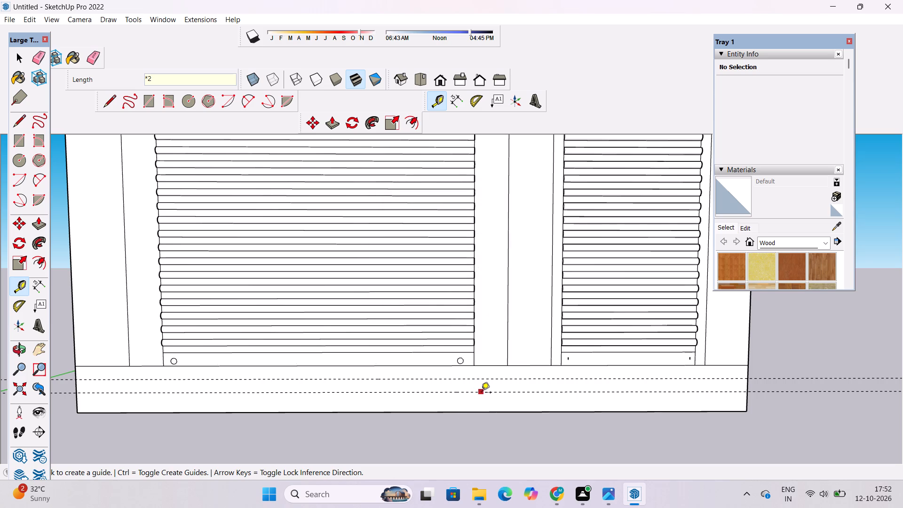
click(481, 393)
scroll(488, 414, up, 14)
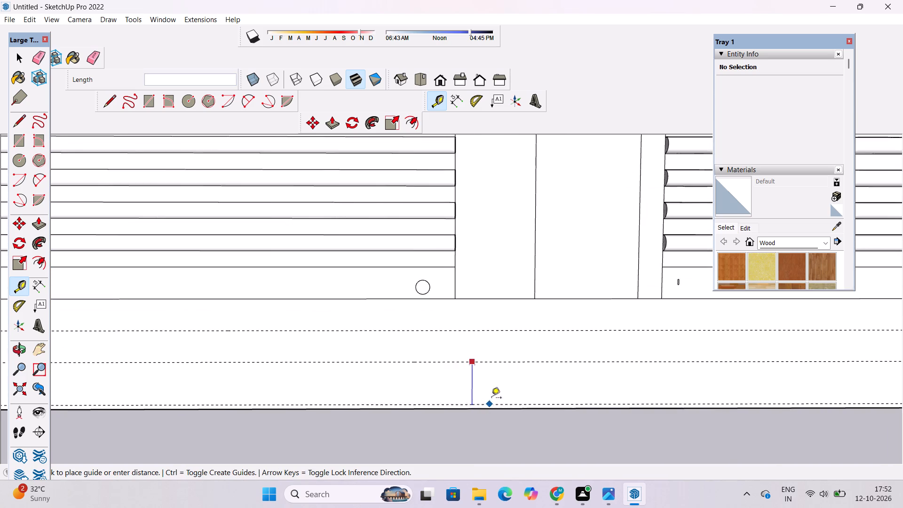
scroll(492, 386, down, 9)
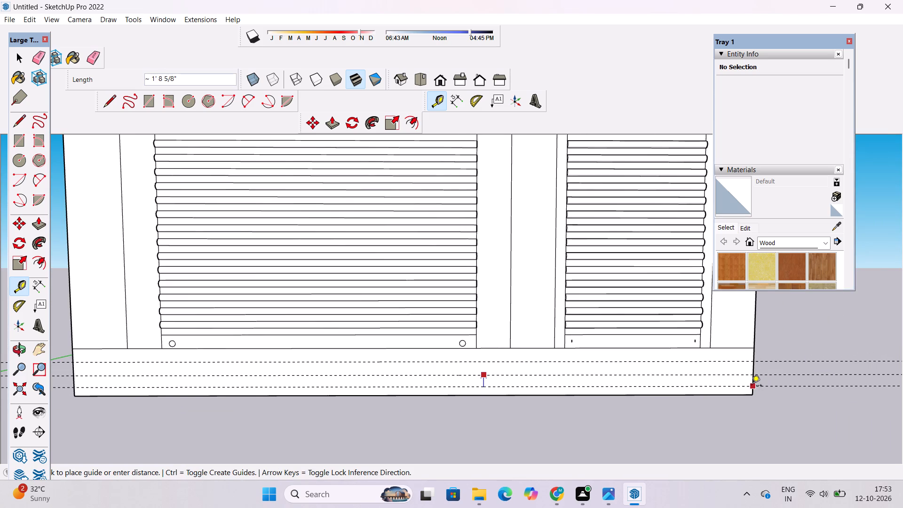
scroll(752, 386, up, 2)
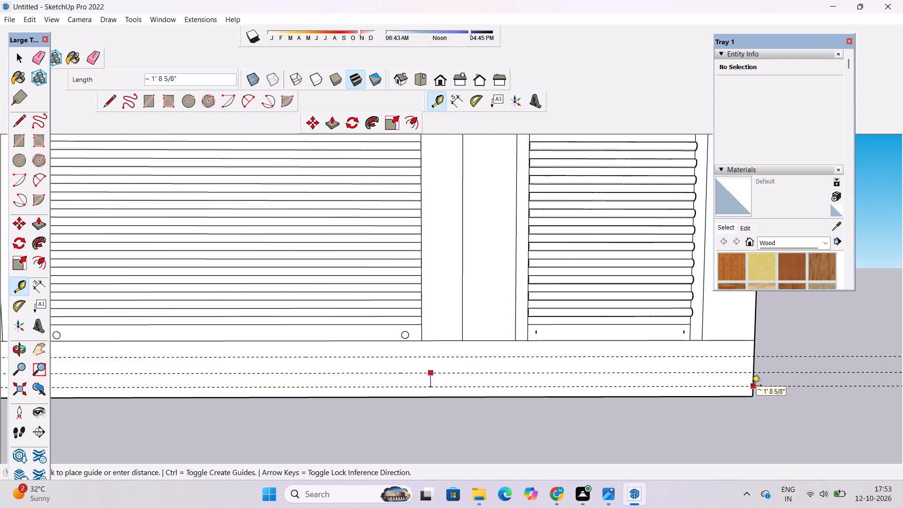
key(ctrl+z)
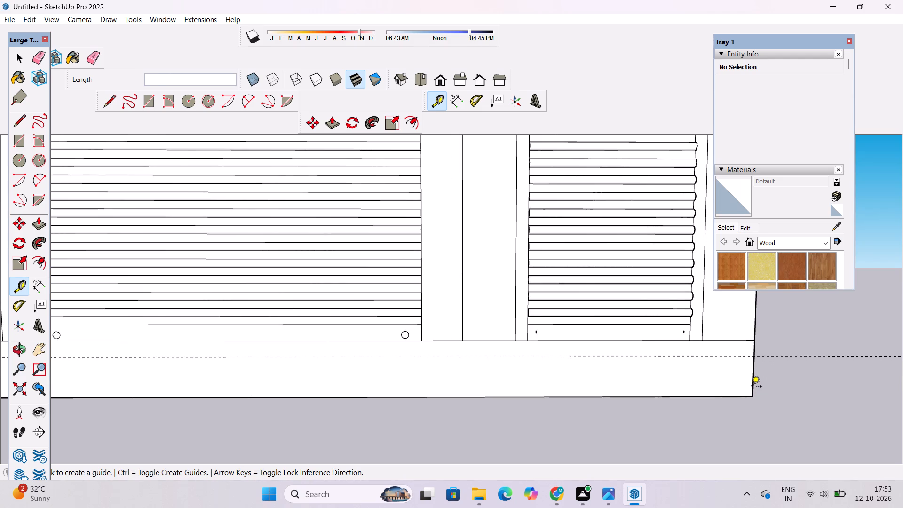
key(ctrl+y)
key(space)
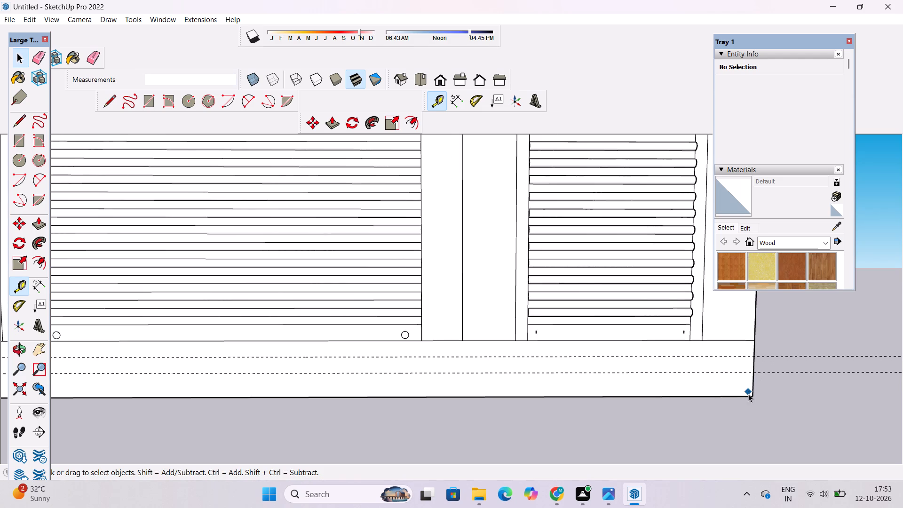
Push/Pull the building's underside face downward by 1' to deepen the base band.
scroll(583, 401, down, 7)
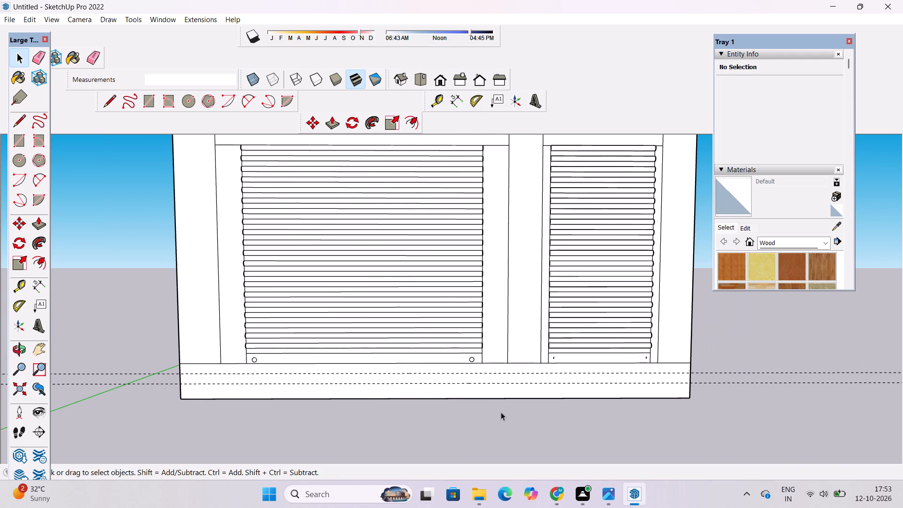
key(o)
scroll(501, 412, down, 3)
drag(667, 413, 596, 394)
shift+drag(608, 413, 547, 371)
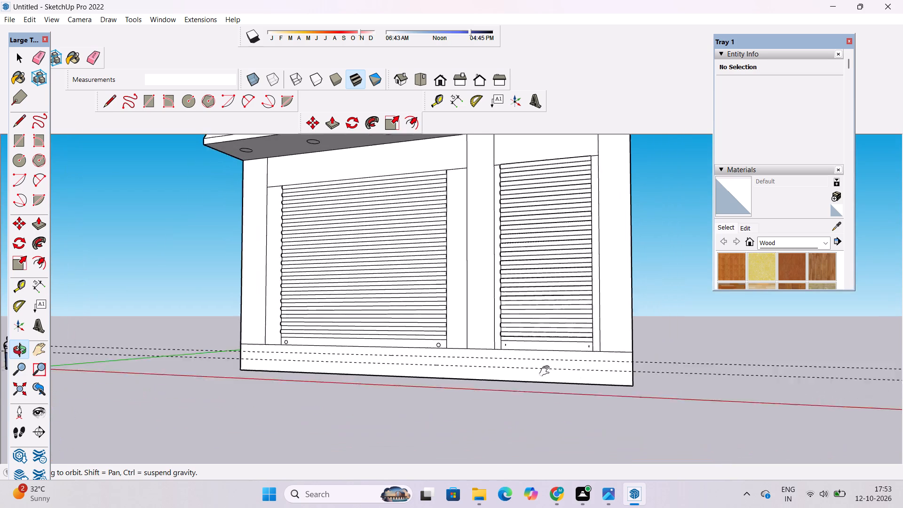
shift+drag(547, 371, 541, 366)
drag(541, 396, 560, 354)
key(space)
click(548, 375)
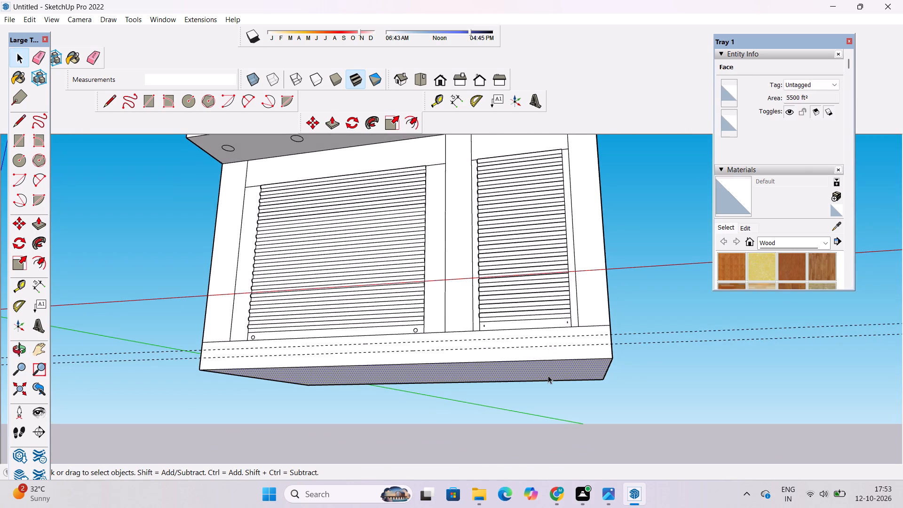
key(p)
click(548, 375)
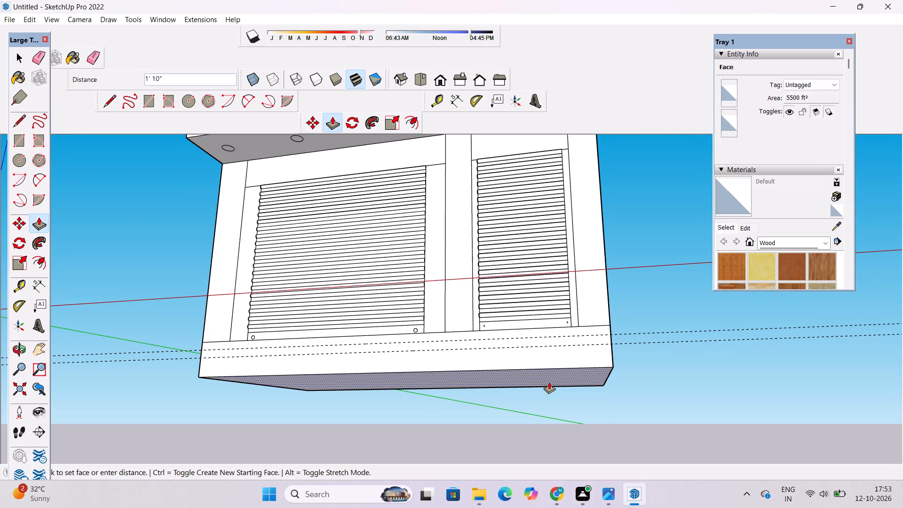
text(1')
key(Return)
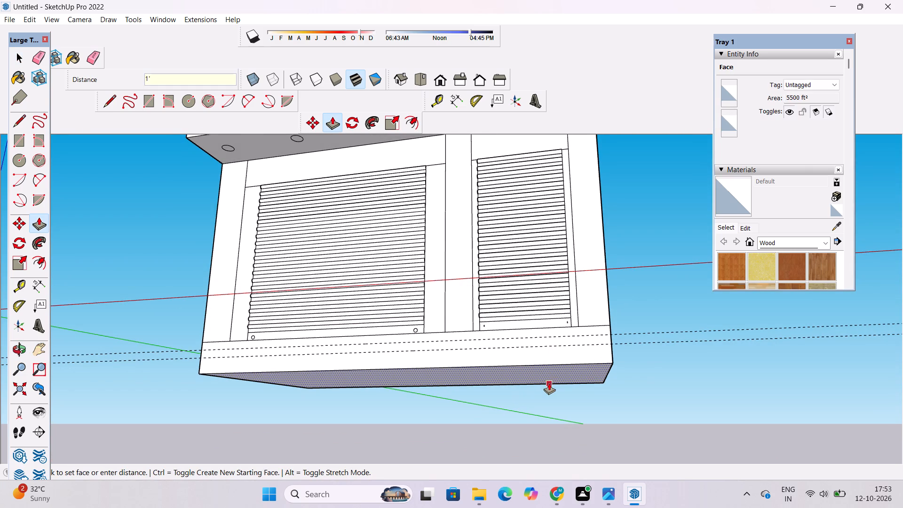
Place a third horizontal guide 2' below the second one on the front base band.
key(o)
scroll(549, 383, down, 7)
drag(473, 333, 483, 418)
scroll(416, 382, up, 5)
drag(403, 383, 466, 368)
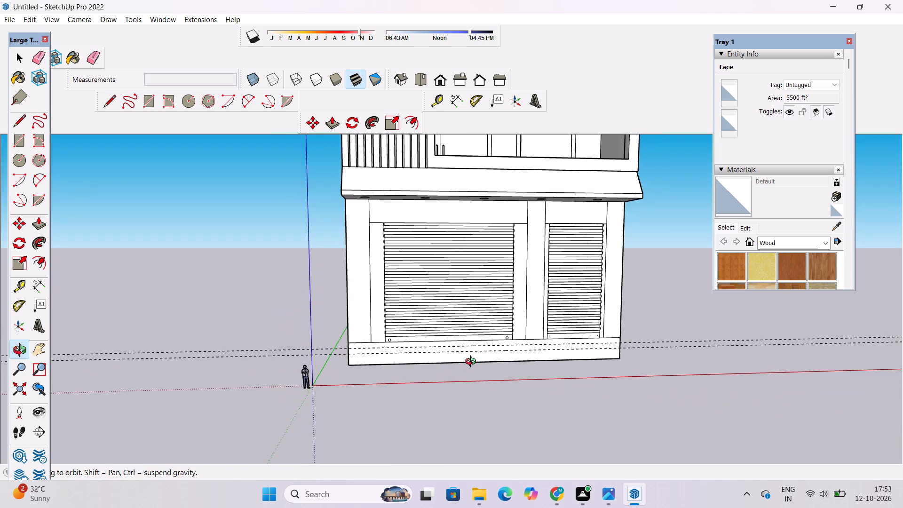
scroll(471, 362, up, 4)
shift+drag(483, 344, 477, 366)
shift+scroll(477, 373, up, 4)
shift+drag(626, 366, 517, 370)
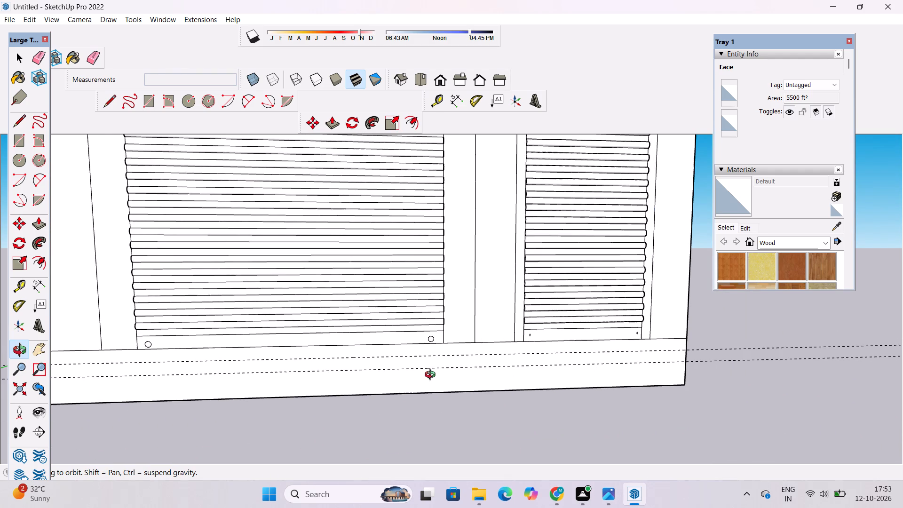
shift+drag(432, 378, 459, 370)
drag(459, 371, 455, 372)
shift+drag(454, 371, 460, 366)
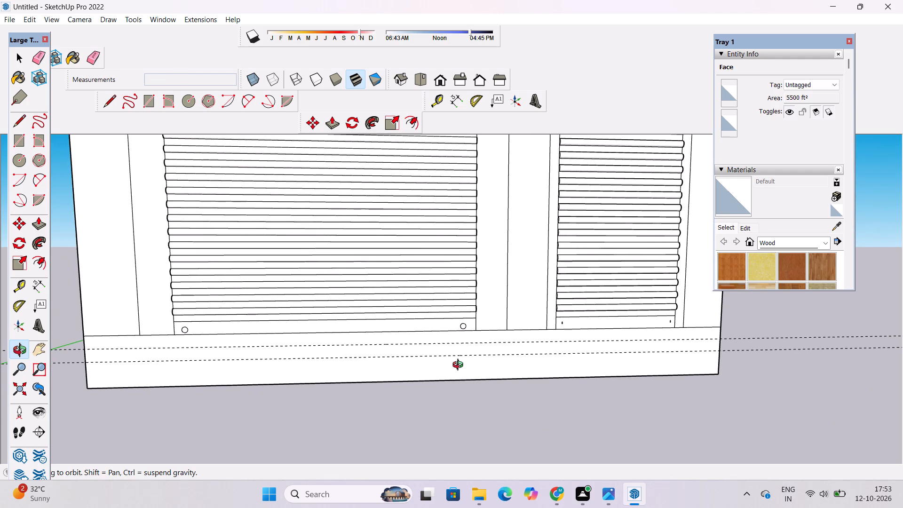
key(t)
click(424, 356)
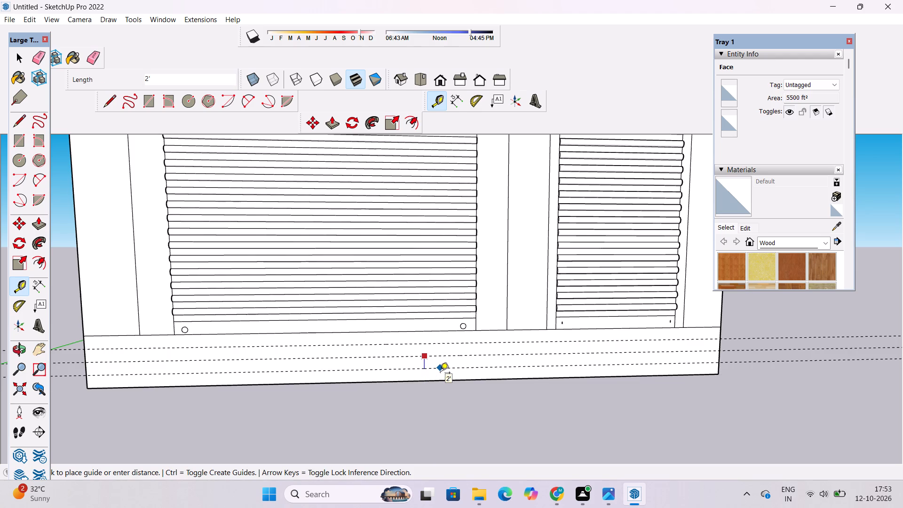
text(2')
key(Return)
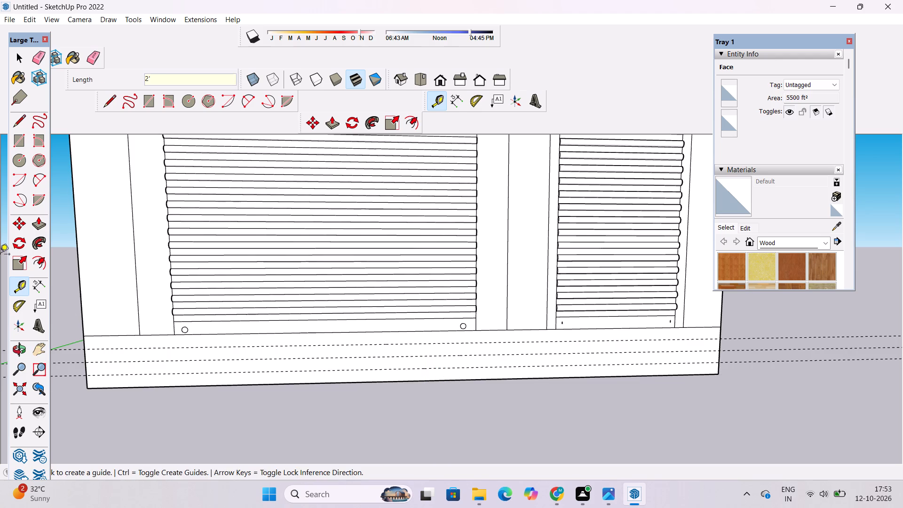
Draw two 2' by 100' rectangles along the guides on the front base band, splitting it into four horizontal strips.
click(147, 102)
scroll(117, 376, up, 9)
scroll(79, 344, down, 6)
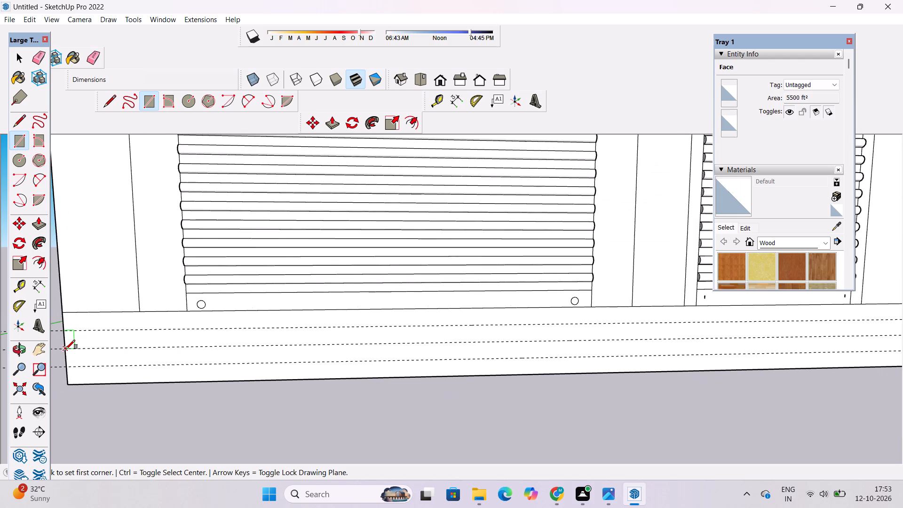
click(66, 349)
scroll(66, 349, down, 6)
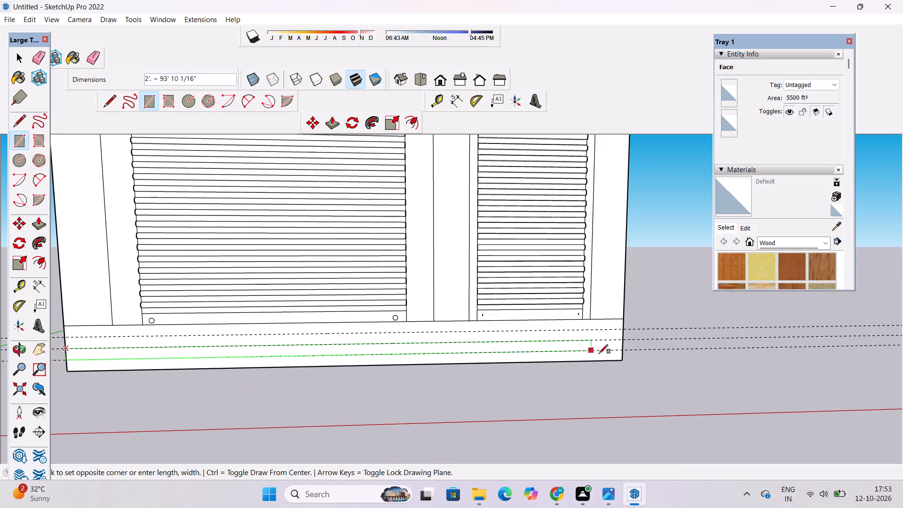
click(621, 350)
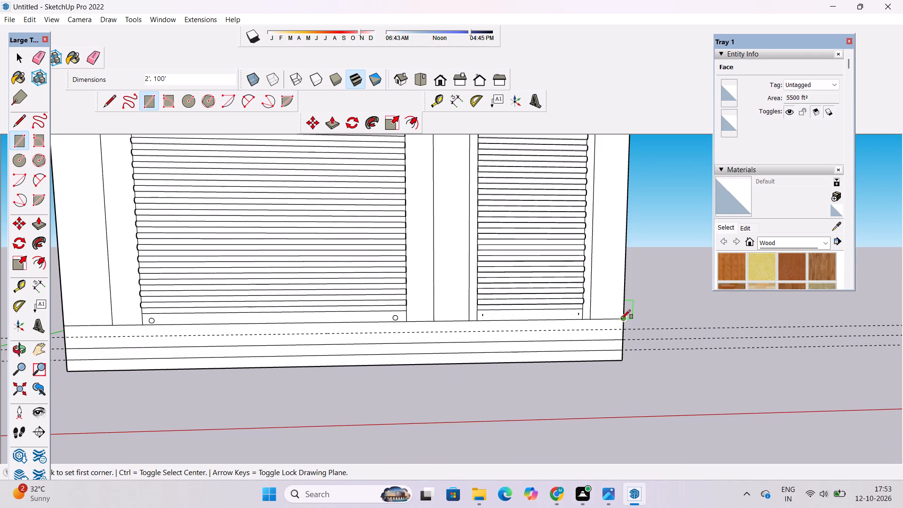
click(623, 330)
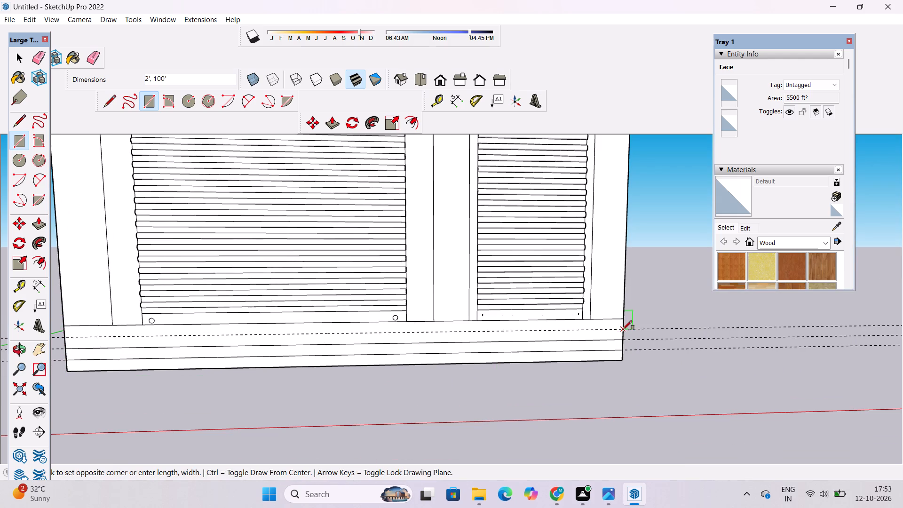
scroll(623, 330, down, 4)
scroll(293, 327, up, 9)
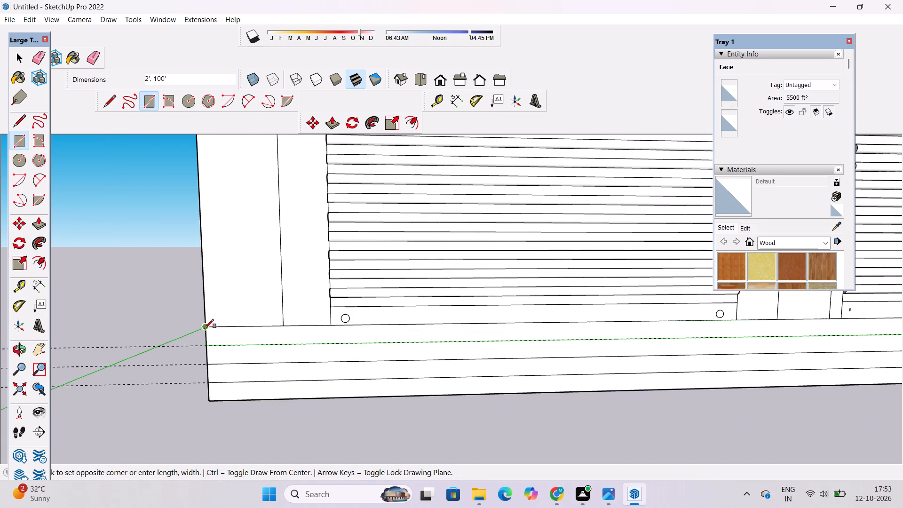
click(205, 328)
Erase the three horizontal guides running along the front base band.
click(87, 58)
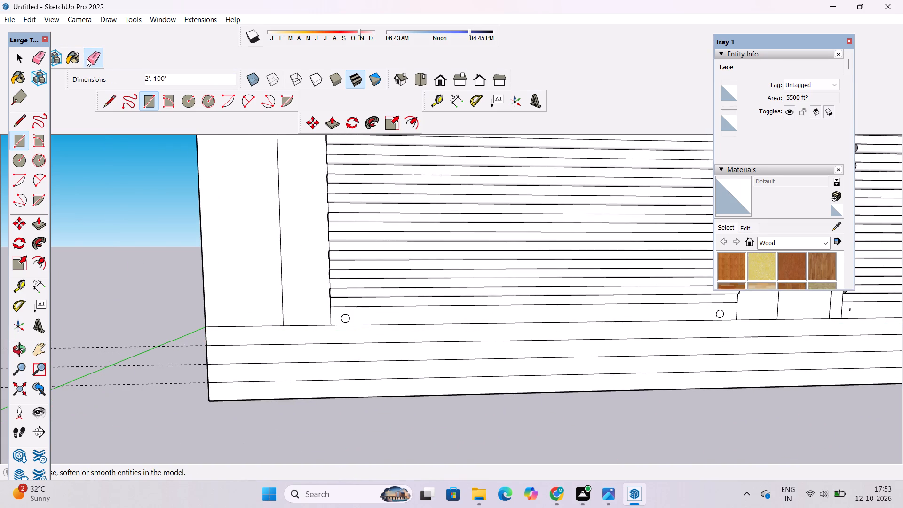
click(181, 347)
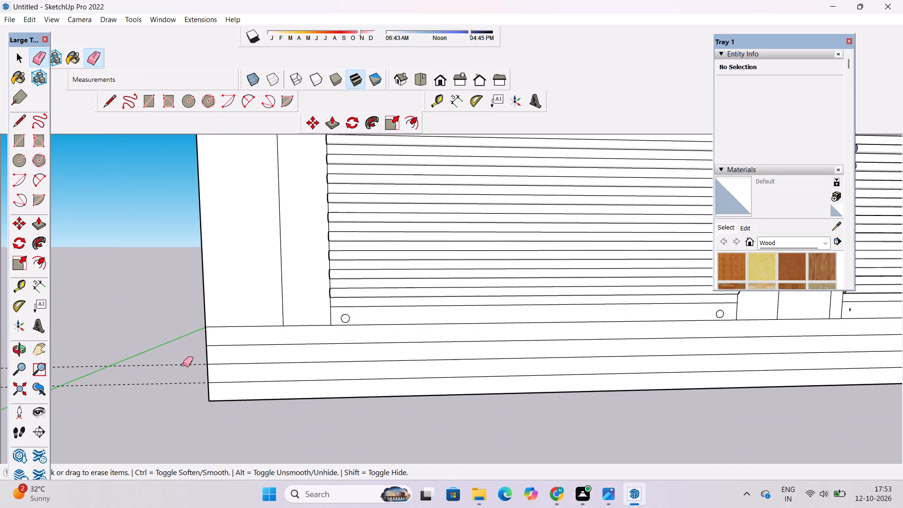
click(183, 365)
click(188, 382)
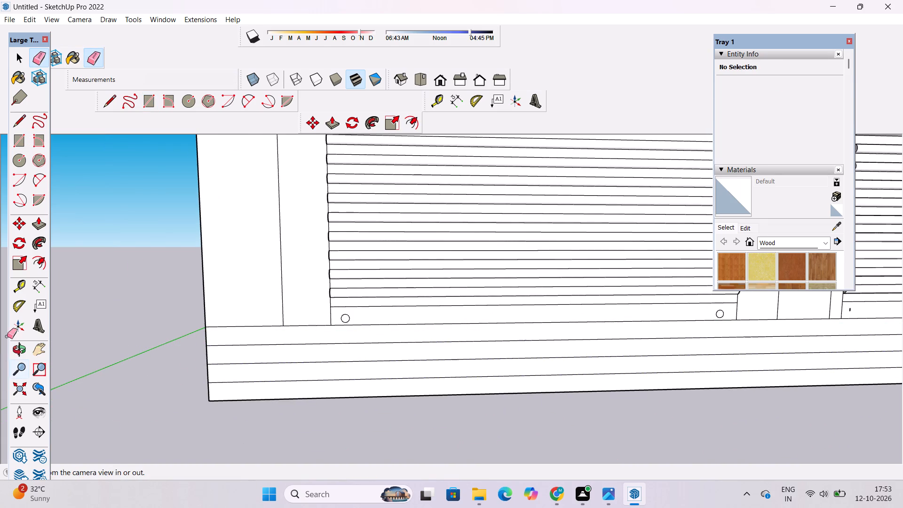
Erase the horizontal base line across the building's right side wall.
click(16, 351)
scroll(63, 348, down, 20)
scroll(63, 348, down, 1)
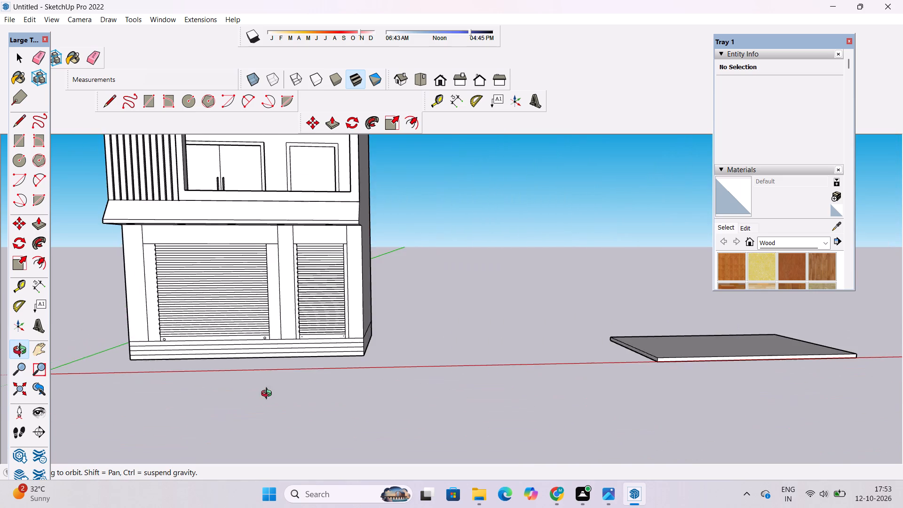
drag(269, 393, 249, 318)
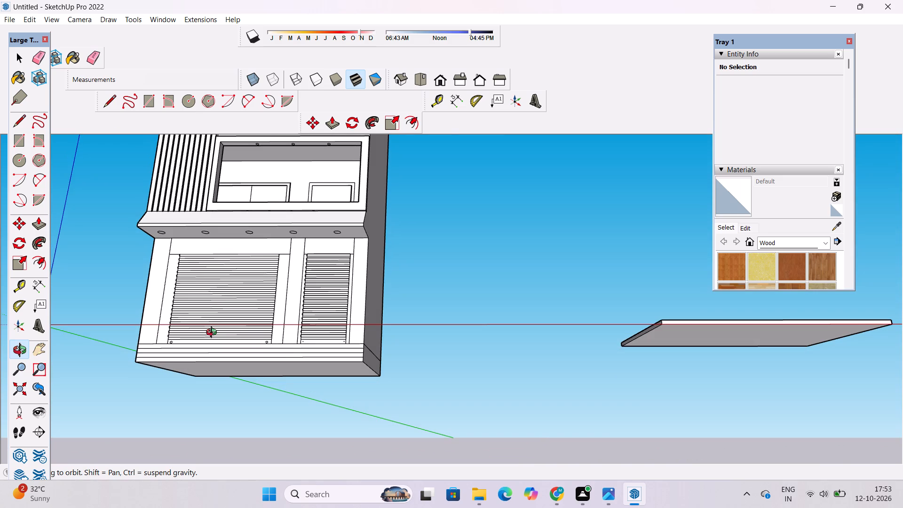
scroll(214, 334, down, 2)
shift+drag(214, 335, 226, 349)
drag(239, 359, 272, 440)
scroll(317, 366, up, 5)
drag(525, 371, 363, 396)
scroll(417, 346, up, 7)
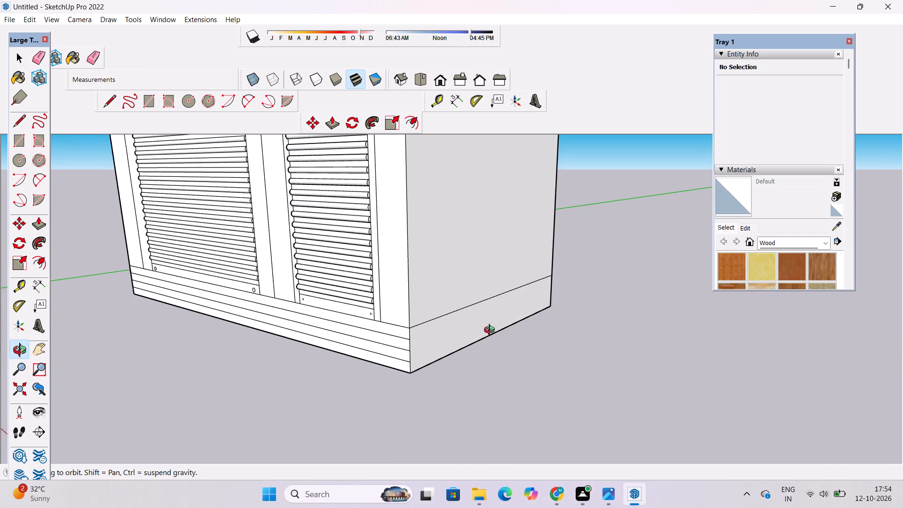
drag(491, 331, 473, 361)
drag(469, 366, 447, 360)
key(e)
drag(462, 321, 462, 332)
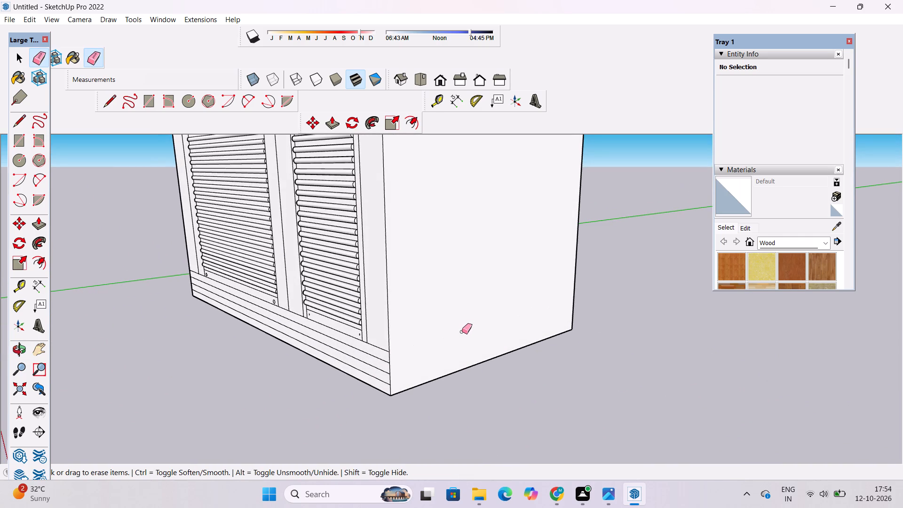
Erase the horizontal base line across the building's left side wall.
key(o)
scroll(462, 332, down, 4)
drag(200, 386, 640, 342)
scroll(606, 337, down, 4)
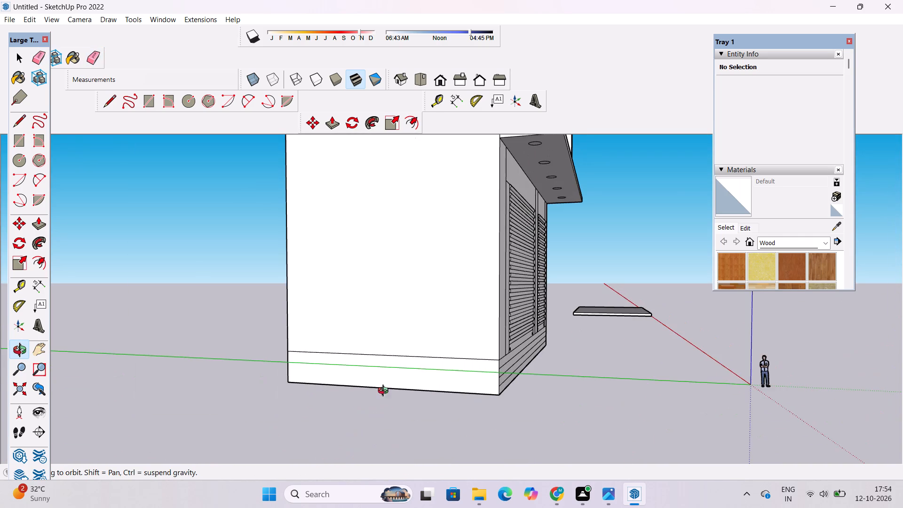
drag(349, 401, 328, 416)
scroll(349, 385, up, 2)
shift+drag(357, 380, 330, 384)
drag(327, 386, 313, 399)
key(e)
drag(380, 360, 381, 392)
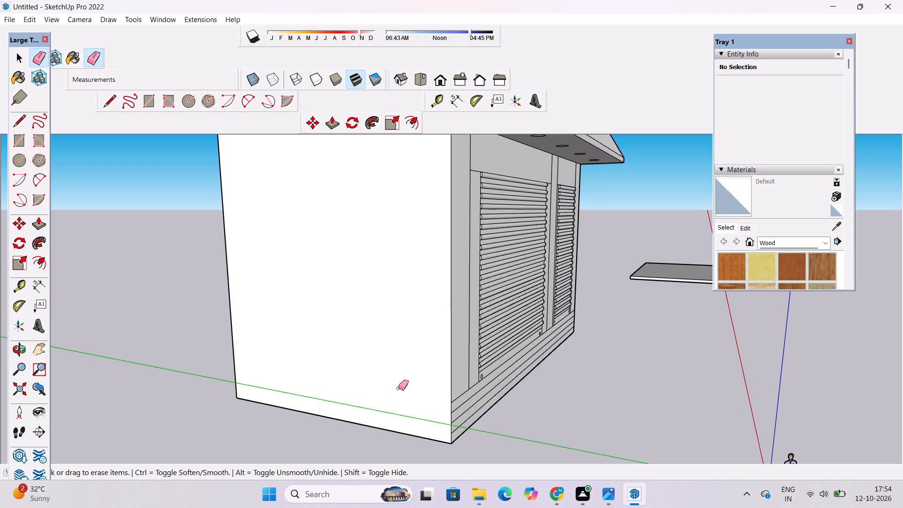
key(space)
Examine the lower front elevation from several angles, checking the base strips, ribbed shutters and canopy underside.
key(o)
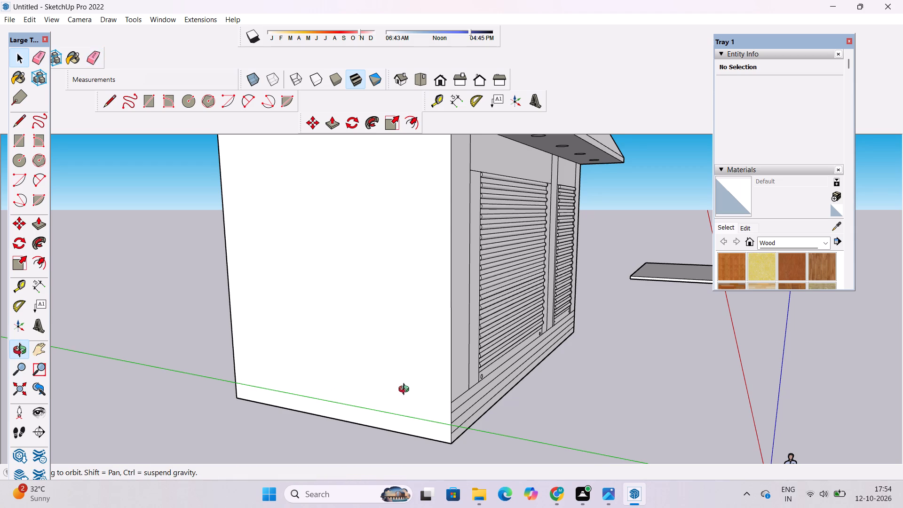
scroll(405, 390, up, 2)
drag(452, 385, 359, 399)
shift+drag(376, 410, 379, 364)
scroll(380, 361, down, 4)
drag(471, 364, 347, 373)
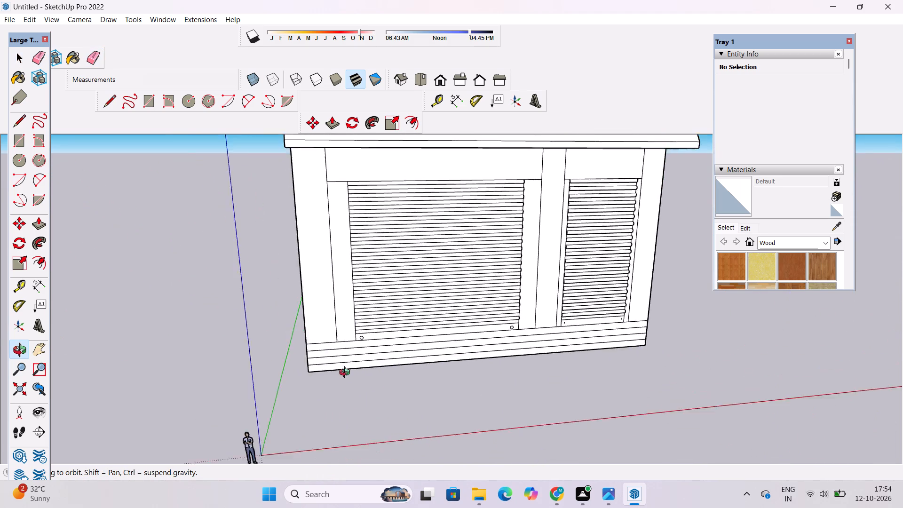
drag(347, 373, 152, 380)
drag(165, 382, 455, 348)
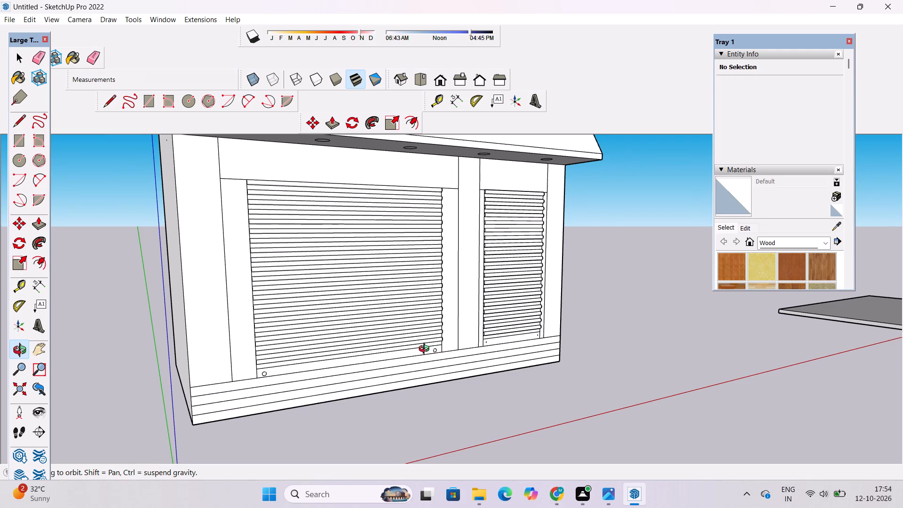
scroll(426, 350, down, 1)
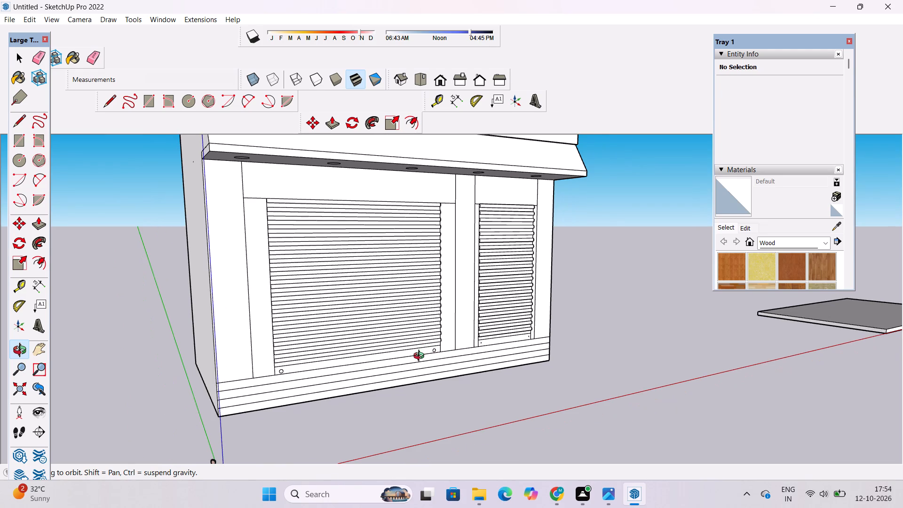
scroll(420, 360, down, 2)
drag(371, 379, 481, 383)
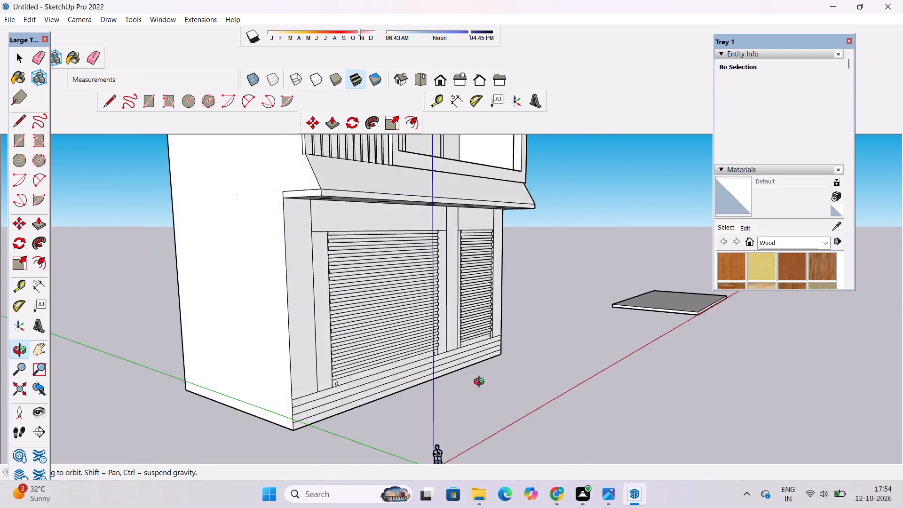
drag(481, 383, 526, 395)
scroll(341, 423, up, 3)
drag(337, 427, 335, 381)
drag(432, 366, 310, 386)
scroll(343, 347, down, 2)
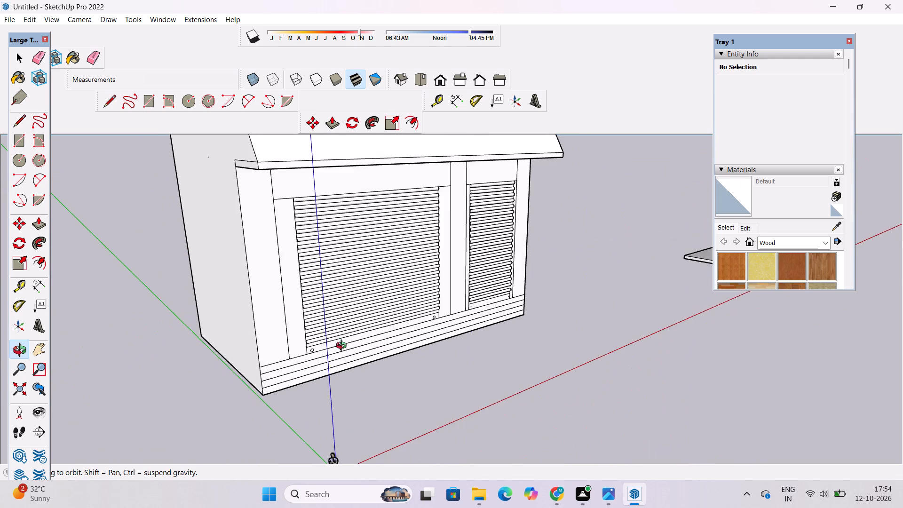
scroll(278, 239, up, 8)
drag(273, 261, 283, 288)
drag(285, 315, 345, 273)
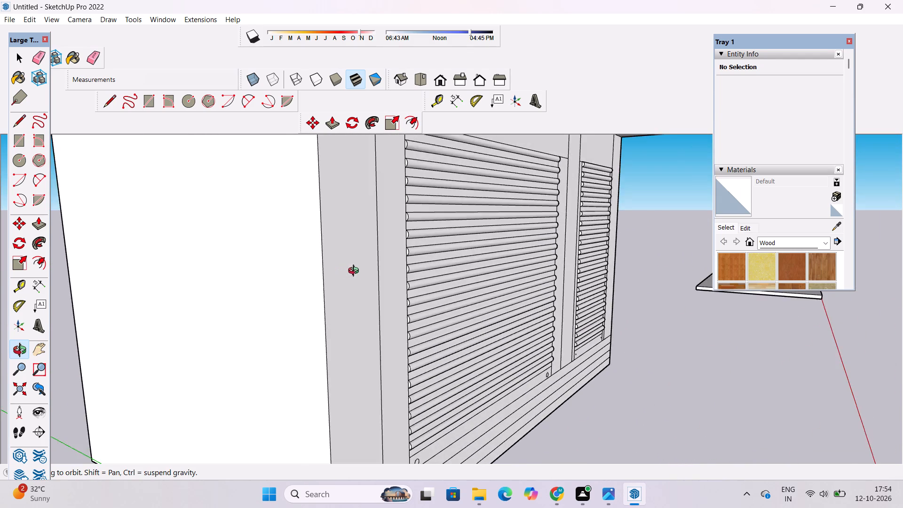
shift+drag(357, 272, 335, 362)
scroll(372, 258, up, 8)
scroll(389, 251, down, 4)
shift+drag(455, 246, 436, 258)
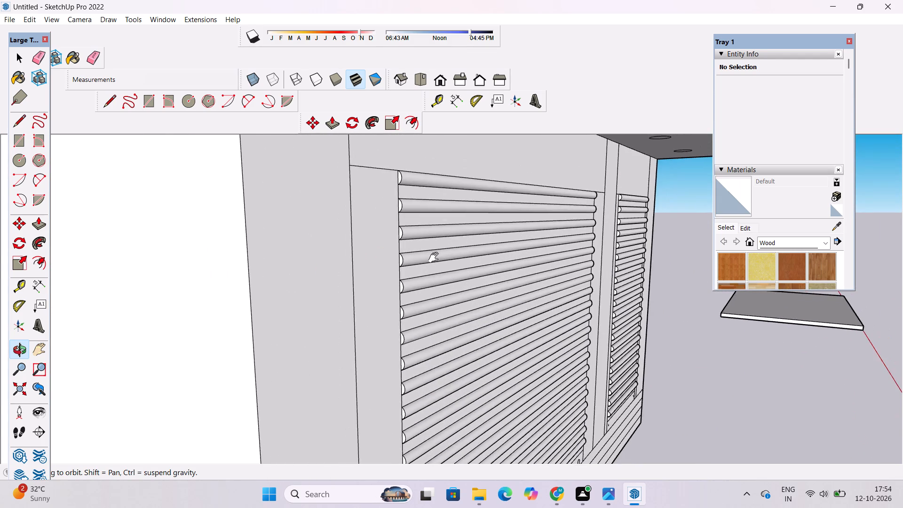
shift+drag(436, 258, 412, 275)
drag(437, 285, 326, 303)
scroll(321, 283, down, 6)
drag(486, 318, 420, 325)
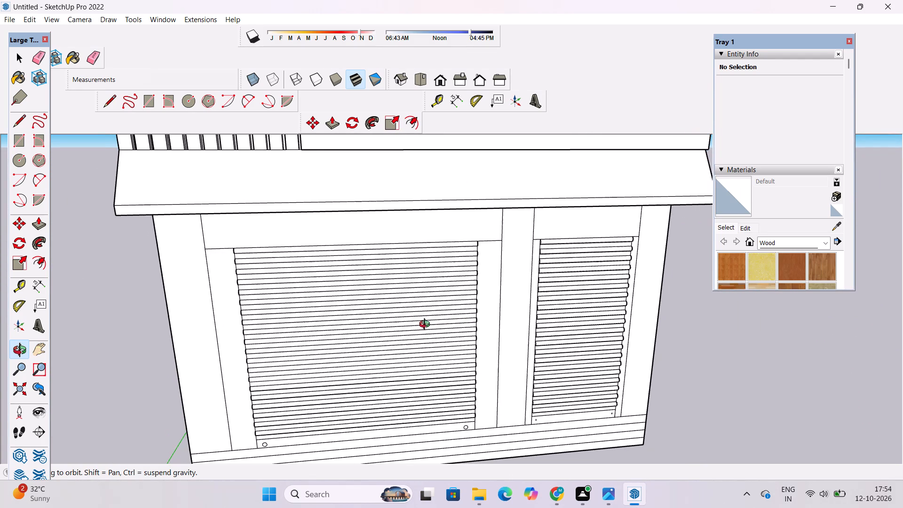
drag(452, 356, 414, 259)
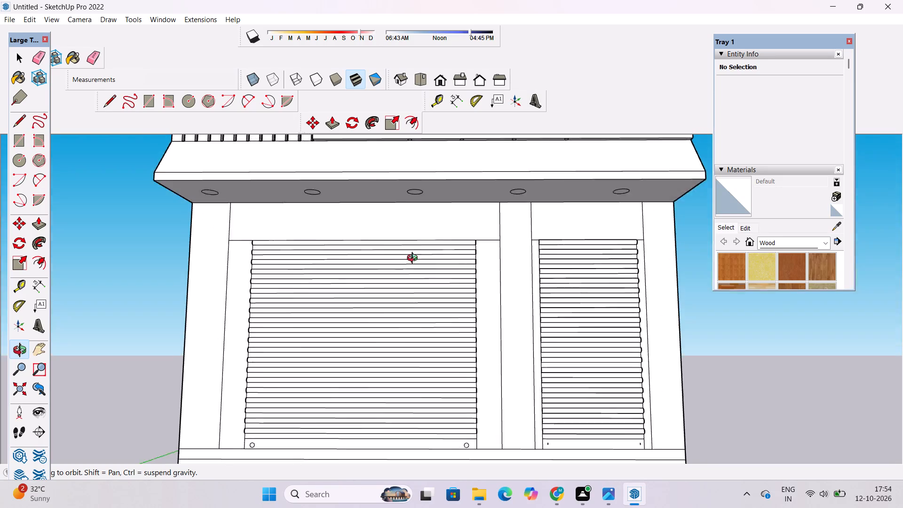
drag(414, 259, 410, 244)
drag(410, 244, 410, 262)
scroll(410, 263, up, 2)
scroll(410, 263, down, 1)
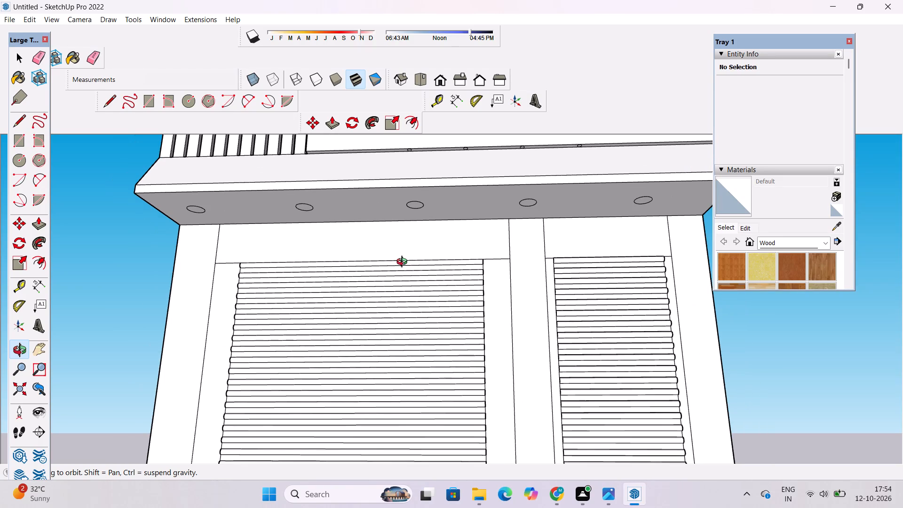
scroll(404, 264, down, 1)
drag(403, 270, 428, 334)
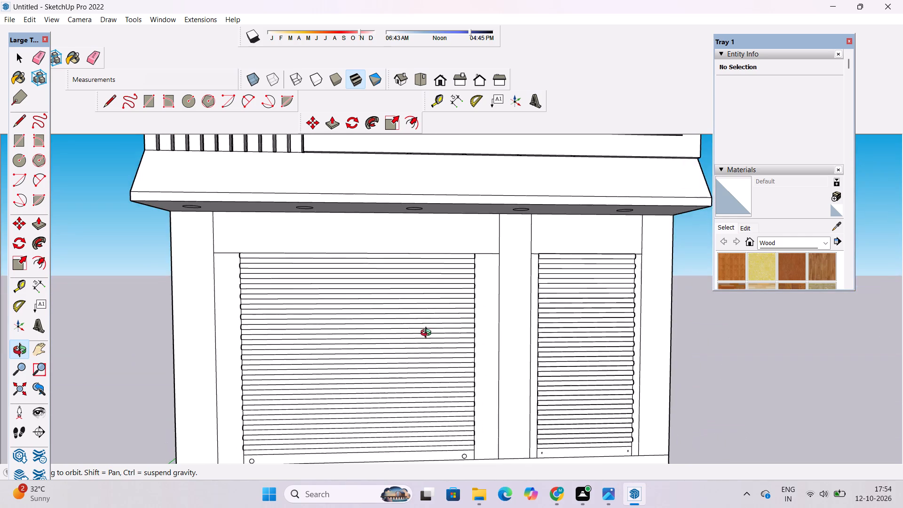
scroll(397, 263, down, 6)
scroll(504, 288, up, 5)
drag(680, 346, 581, 334)
scroll(515, 306, down, 5)
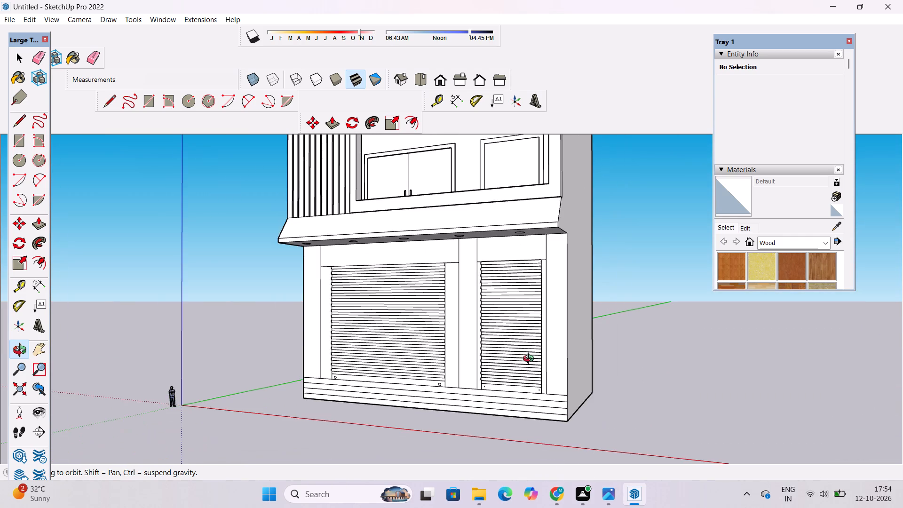
scroll(535, 389, up, 10)
drag(458, 405, 486, 417)
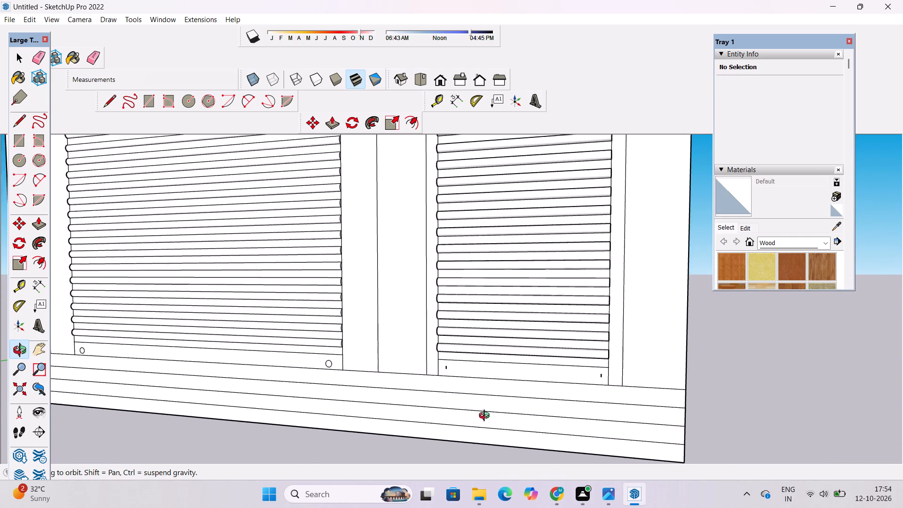
drag(486, 417, 495, 417)
scroll(399, 337, down, 5)
scroll(400, 343, up, 5)
scroll(400, 343, down, 5)
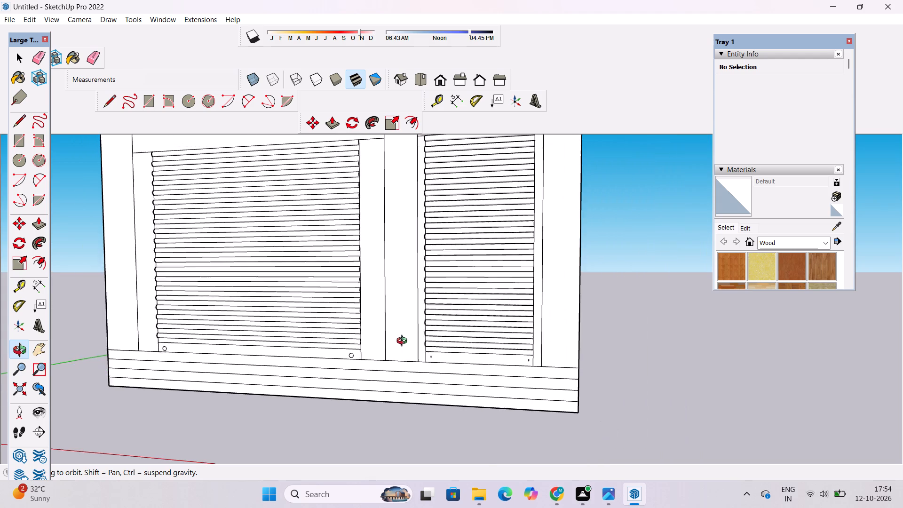
scroll(406, 341, down, 9)
scroll(509, 355, up, 4)
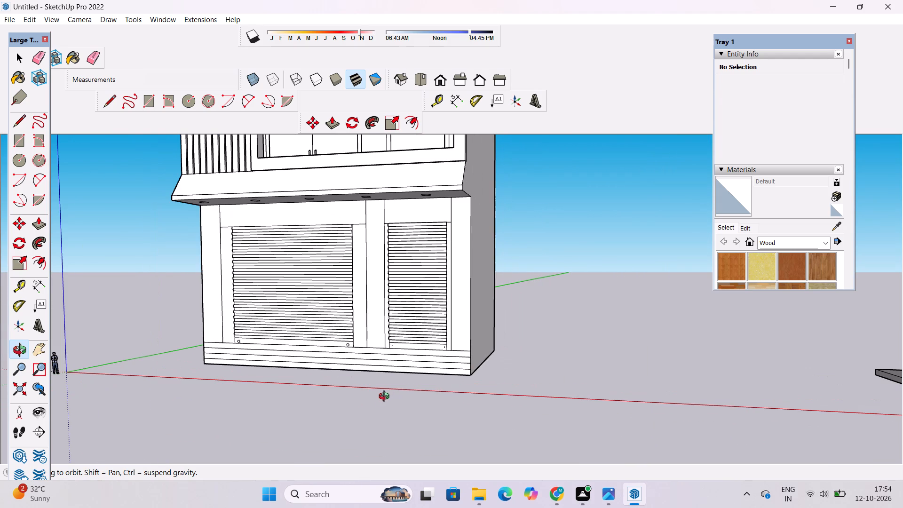
drag(380, 402, 413, 400)
shift+drag(414, 400, 415, 389)
scroll(412, 393, up, 2)
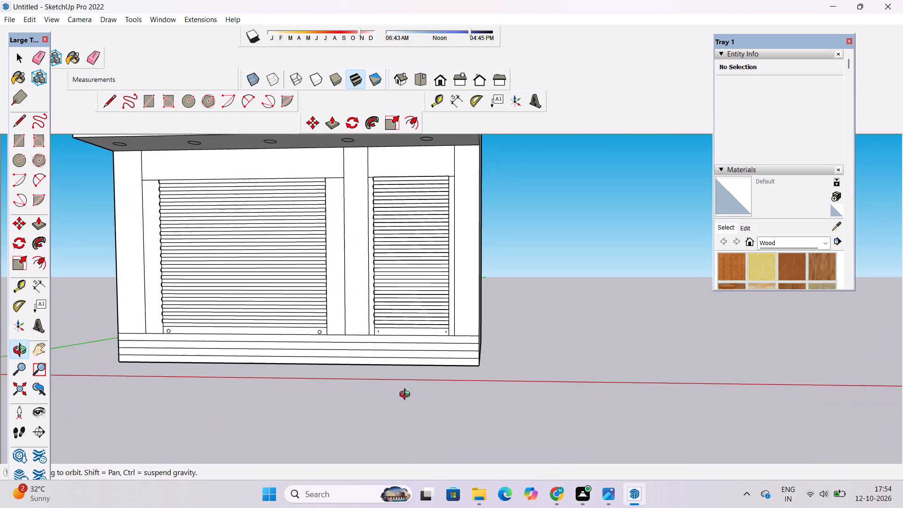
Extrude the lowest strip of the building's front base outward 24' as the bottom entrance step.
drag(385, 403, 449, 409)
scroll(471, 374, up, 4)
drag(591, 325, 357, 383)
drag(472, 384, 426, 390)
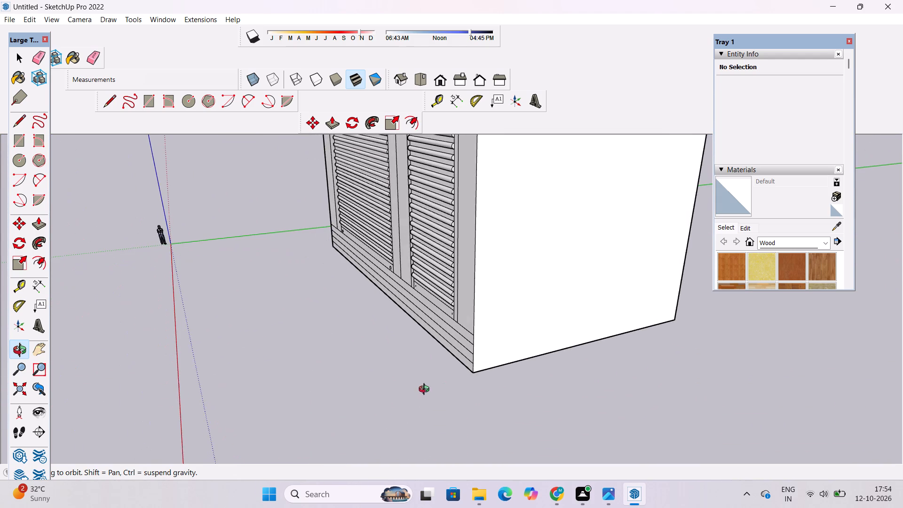
shift+drag(434, 389, 441, 372)
drag(441, 372, 432, 373)
scroll(432, 373, up, 1)
drag(490, 358, 483, 361)
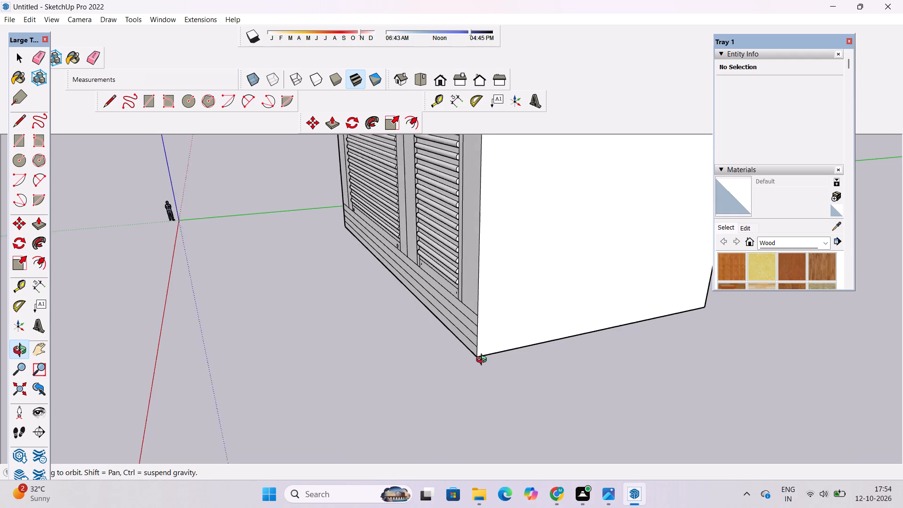
drag(483, 361, 461, 366)
scroll(450, 367, up, 3)
shift+click(452, 365)
drag(458, 367, 450, 367)
shift+drag(450, 368, 461, 368)
click(461, 368)
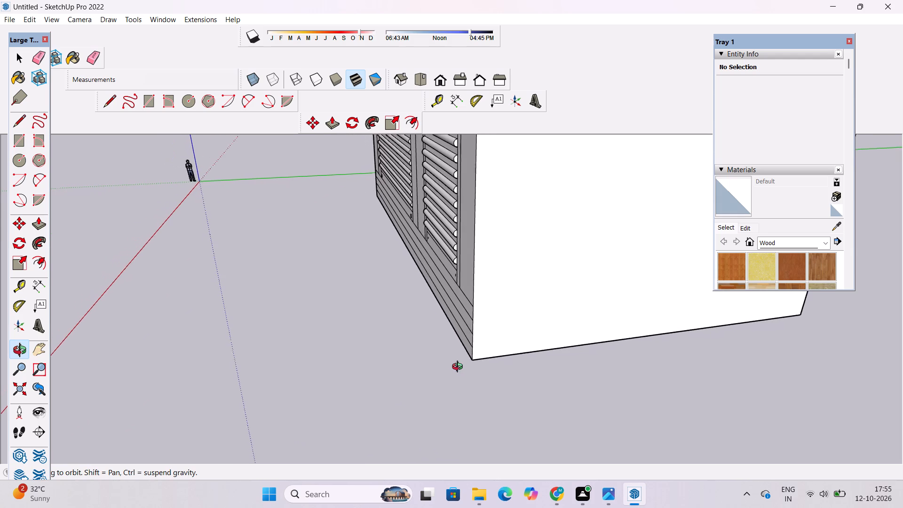
key(p)
click(465, 349)
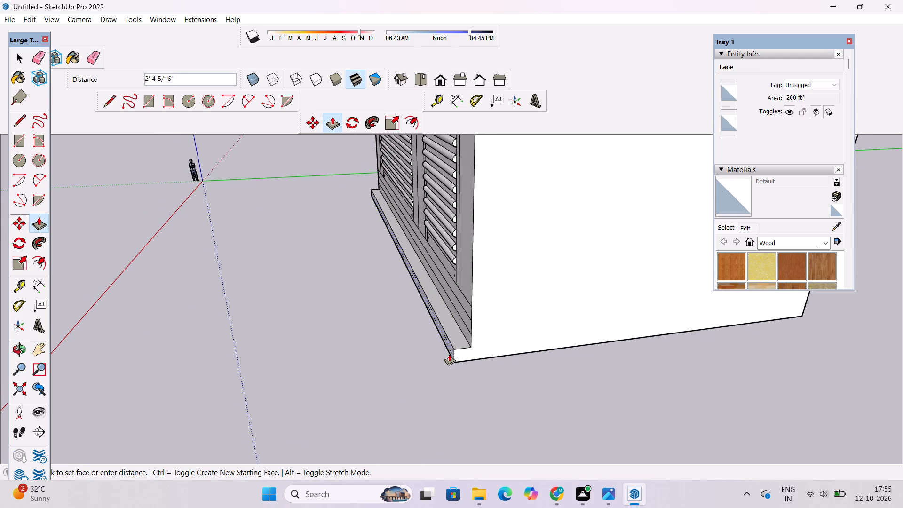
scroll(447, 354, down, 1)
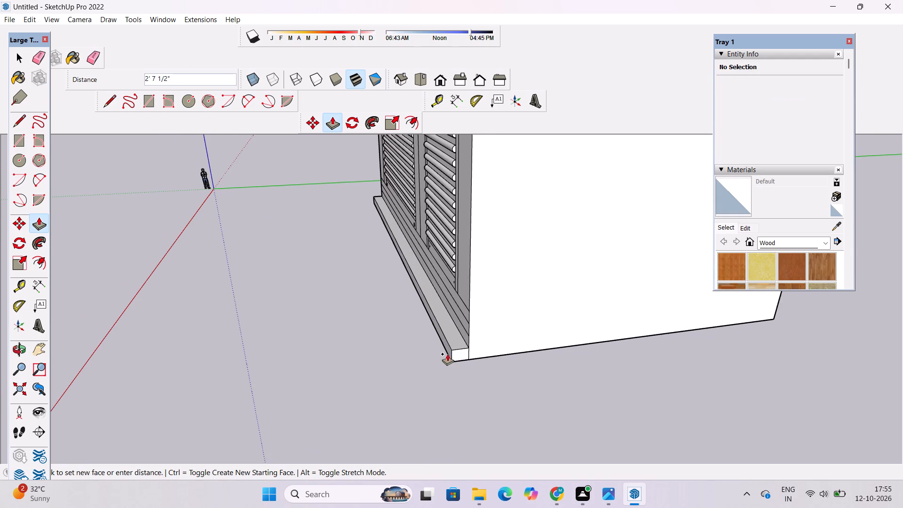
scroll(447, 357, down, 3)
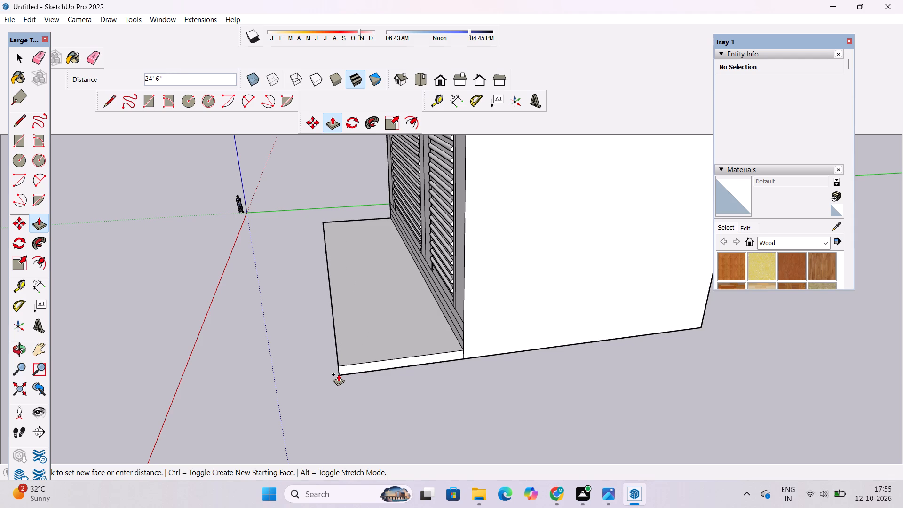
text(24')
key(Return)
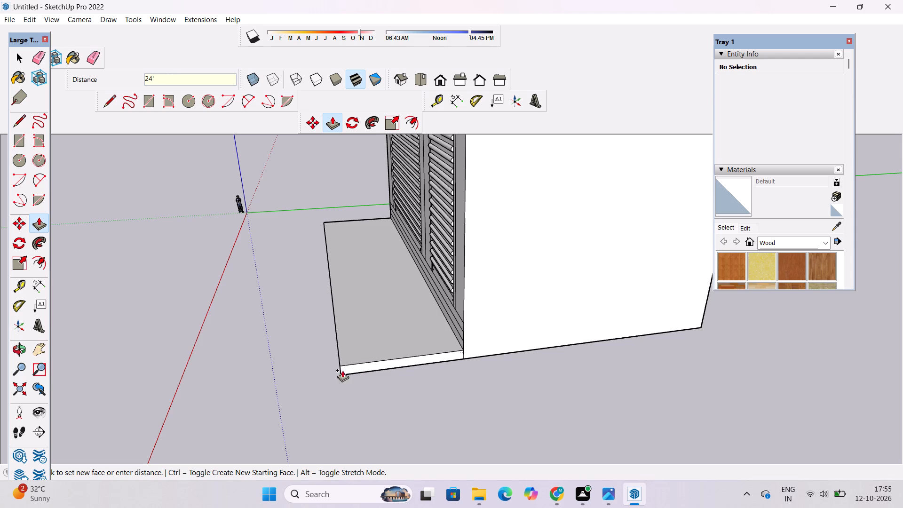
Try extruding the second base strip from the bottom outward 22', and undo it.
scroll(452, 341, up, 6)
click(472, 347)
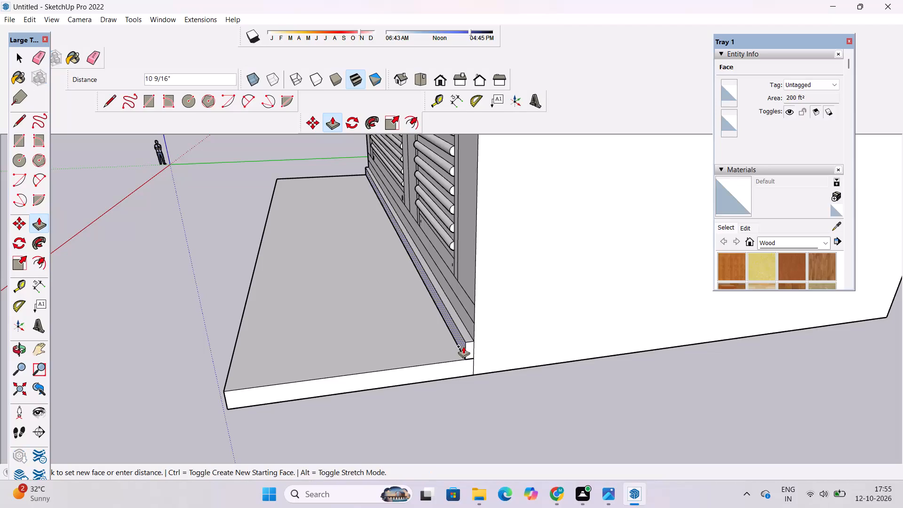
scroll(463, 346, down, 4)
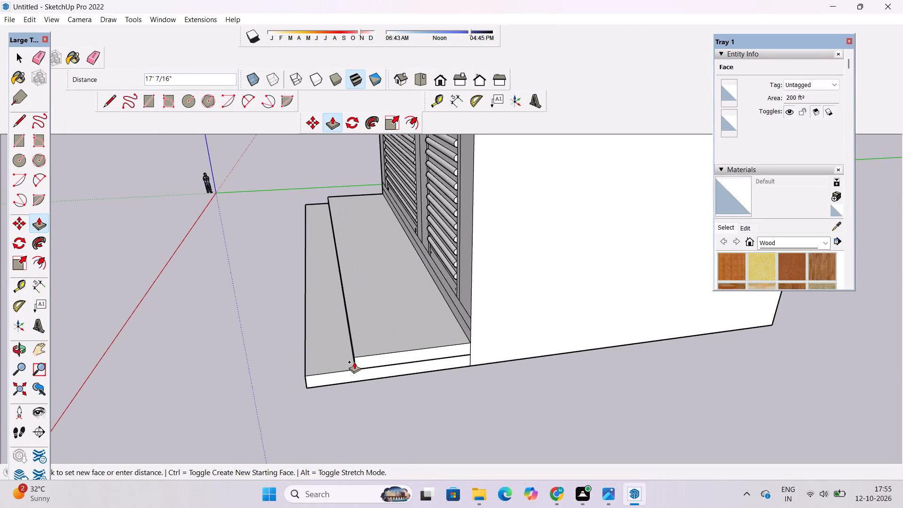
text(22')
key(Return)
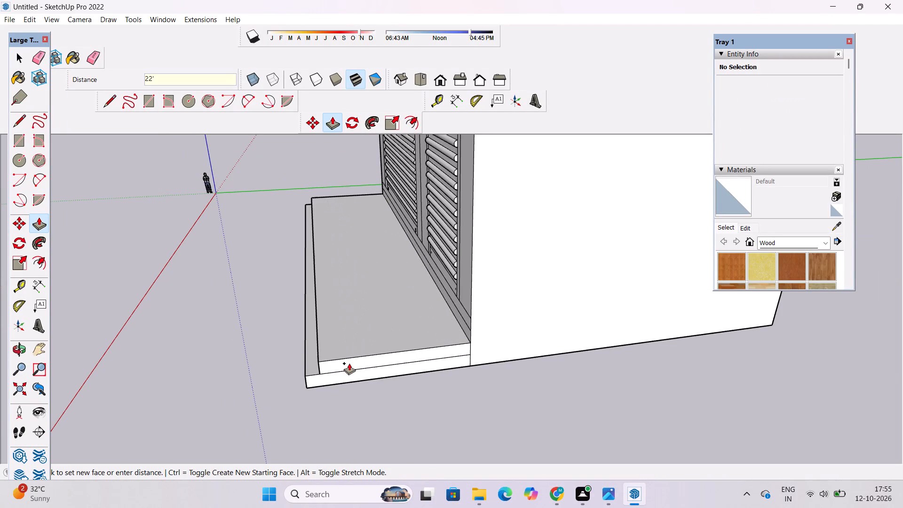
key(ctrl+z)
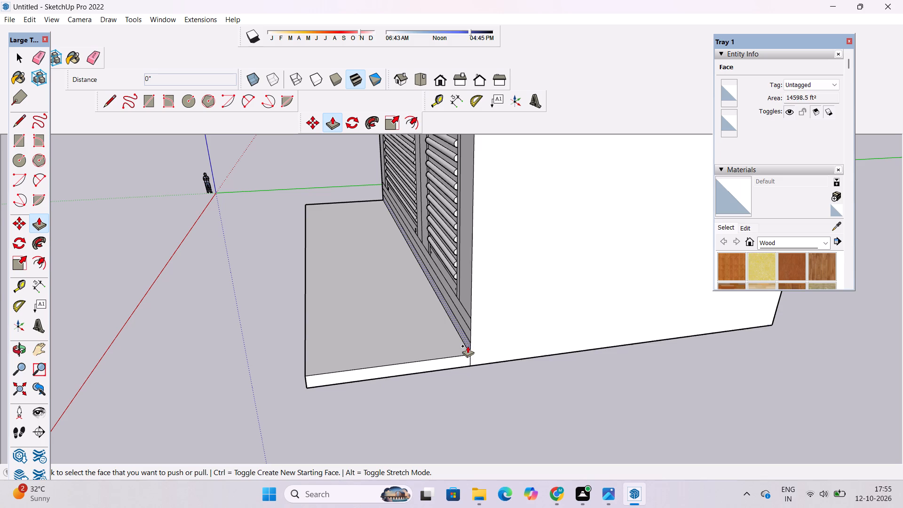
Extrude the second base strip from the bottom outward 20' as the second entrance step.
click(467, 344)
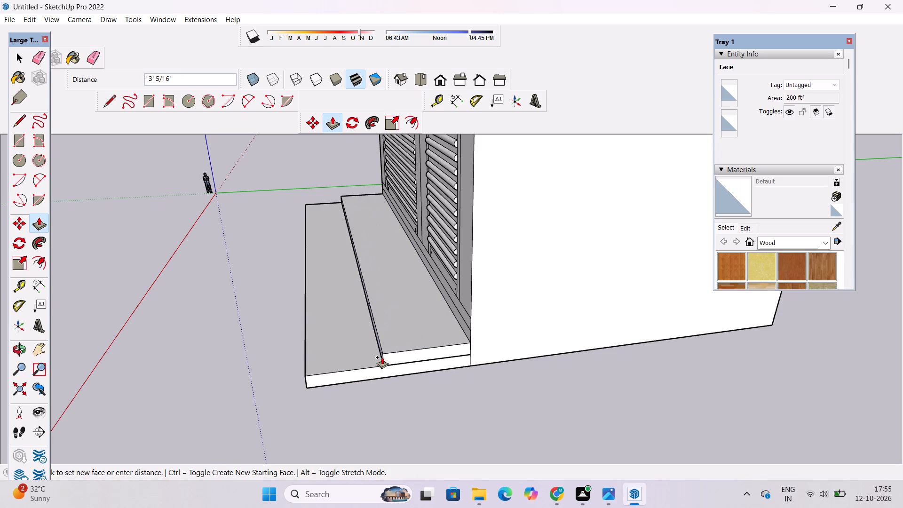
text(20')
key(Return)
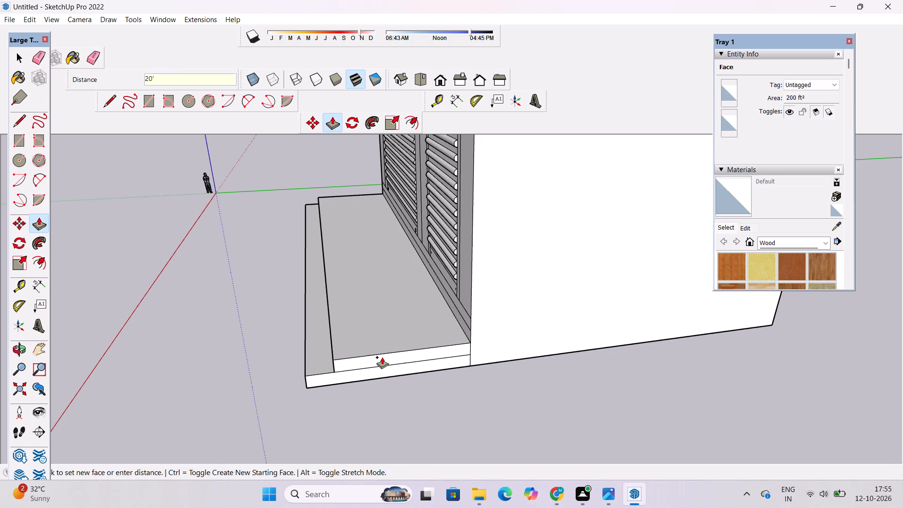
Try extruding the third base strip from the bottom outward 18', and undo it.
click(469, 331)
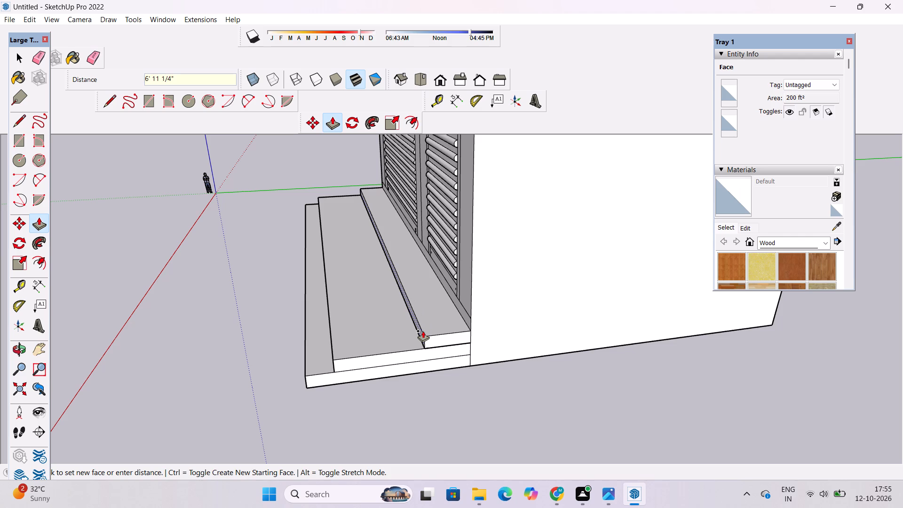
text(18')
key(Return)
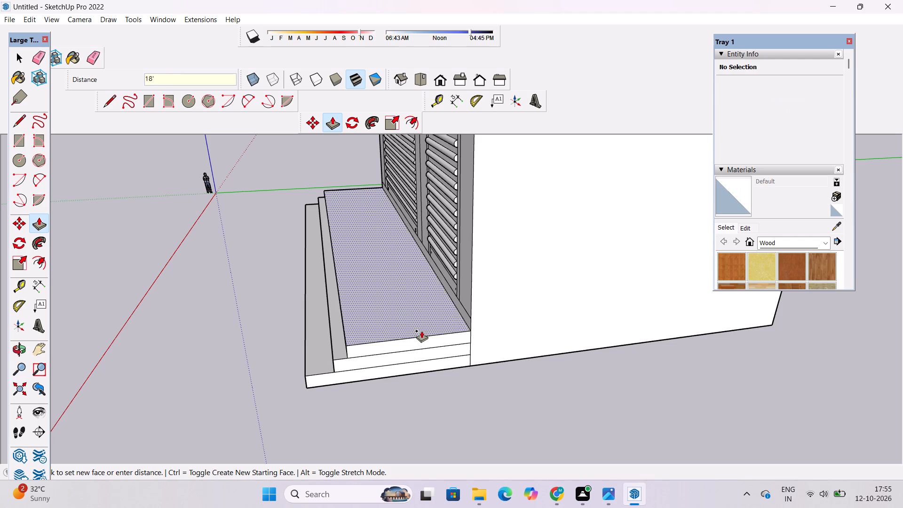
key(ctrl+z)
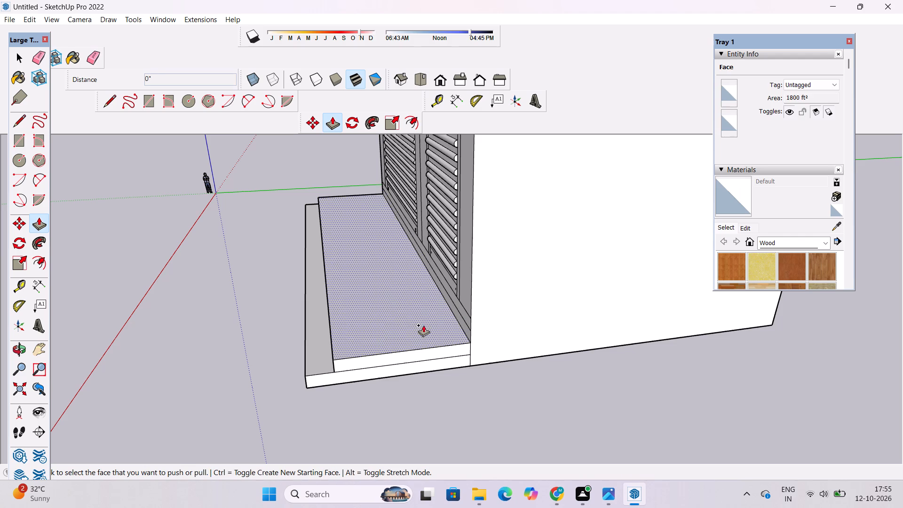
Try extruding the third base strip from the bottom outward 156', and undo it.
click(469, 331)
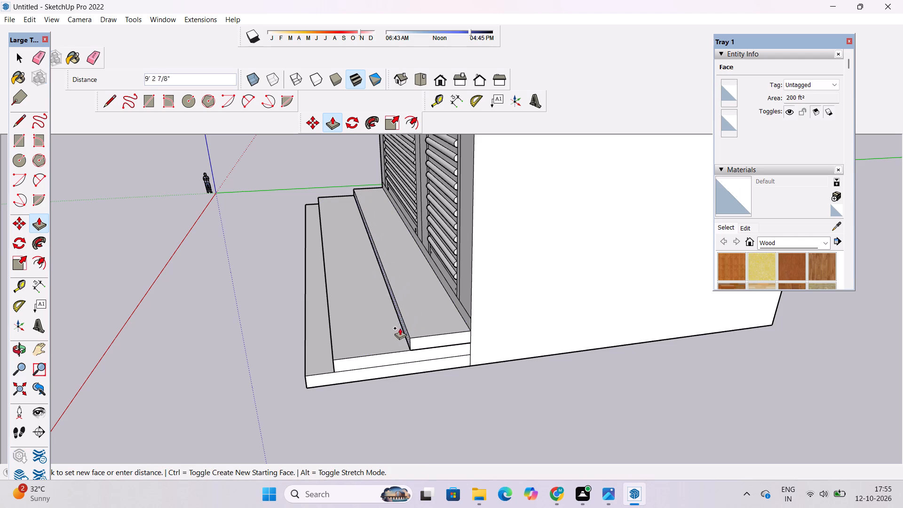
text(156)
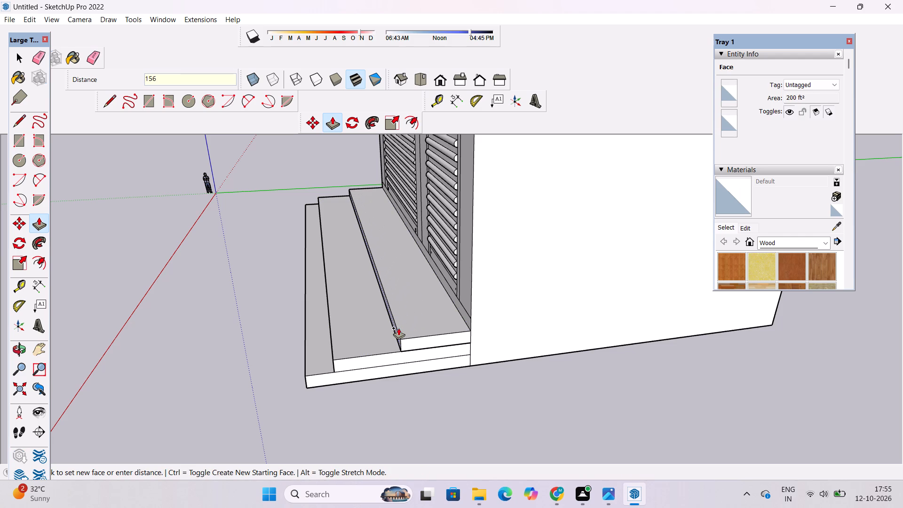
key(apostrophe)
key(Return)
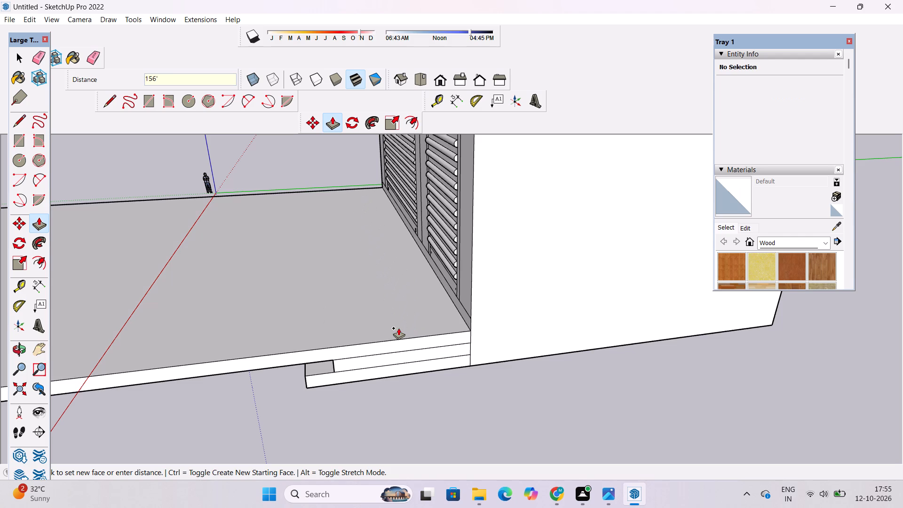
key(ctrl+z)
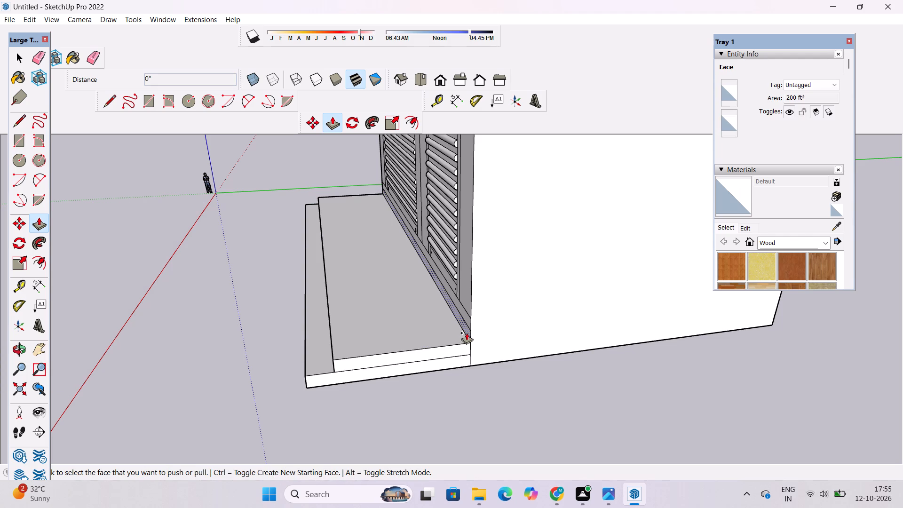
Extrude the third base strip from the bottom outward 16' as the third entrance step.
click(467, 333)
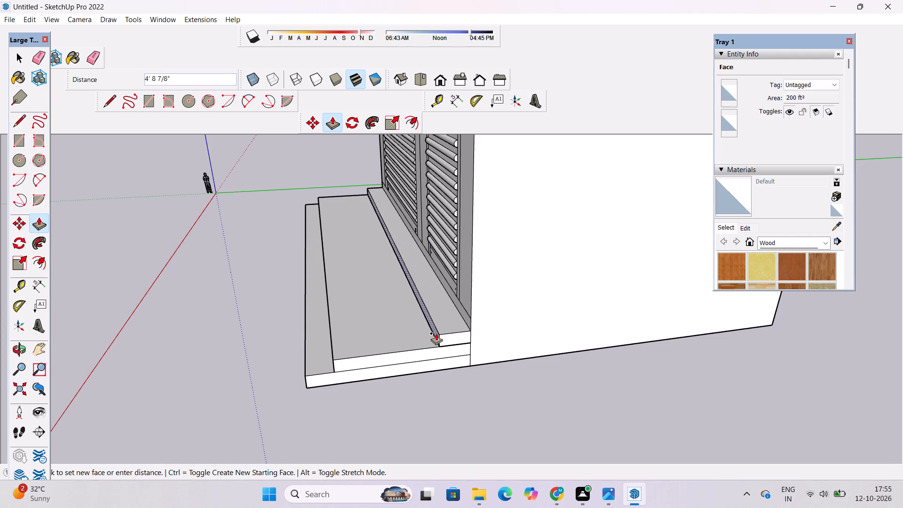
text(16')
key(Return)
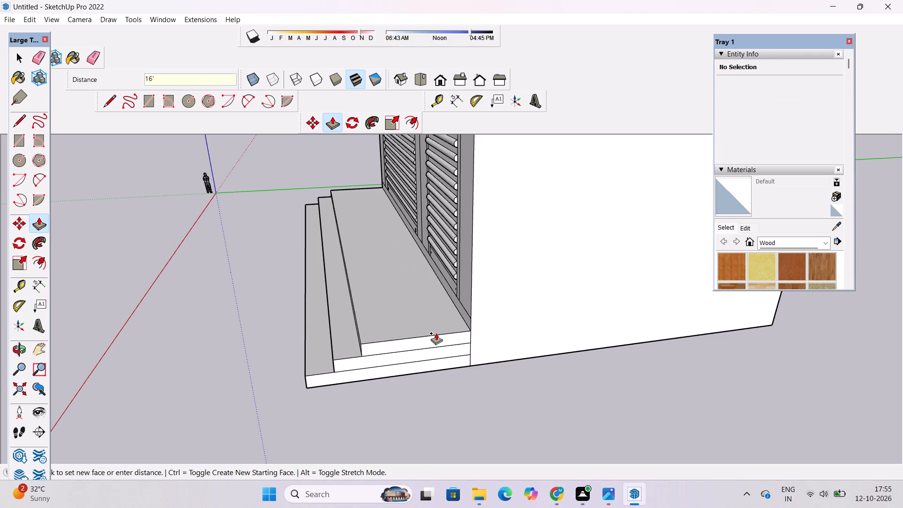
Extrude the topmost base strip outward 12' as the landing in front of the shutters.
click(467, 320)
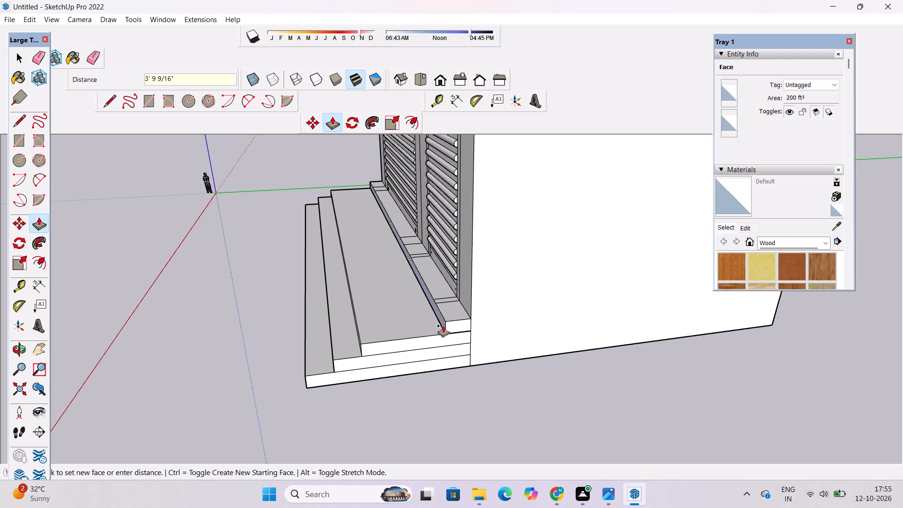
text(12')
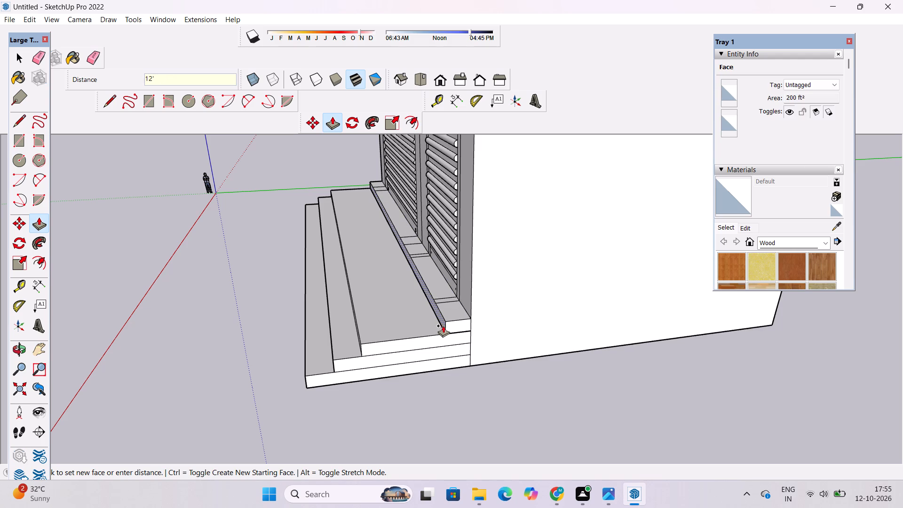
key(Return)
key(space)
Erase all the dividing lines crossing the top landing's surface from the wall to its front edge.
key(o)
scroll(480, 344, down, 5)
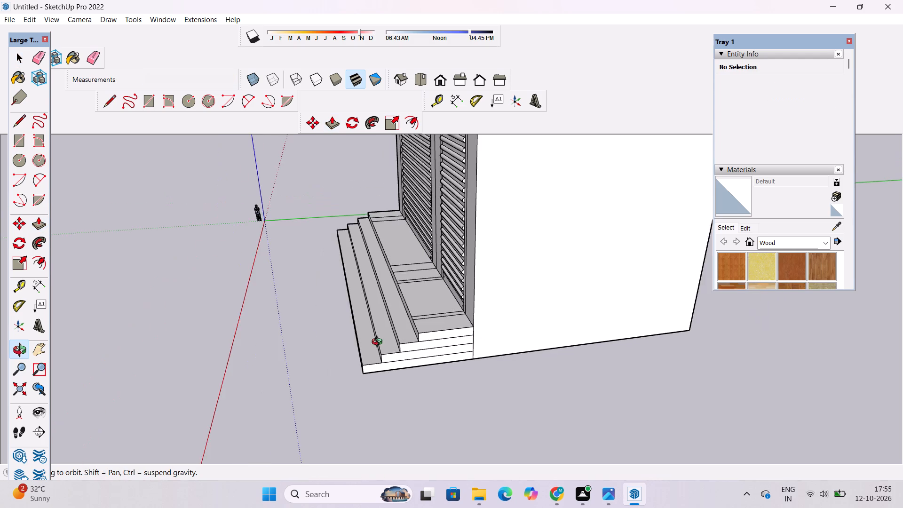
drag(309, 336, 618, 319)
scroll(441, 301, up, 2)
scroll(442, 302, down, 2)
drag(511, 315, 498, 334)
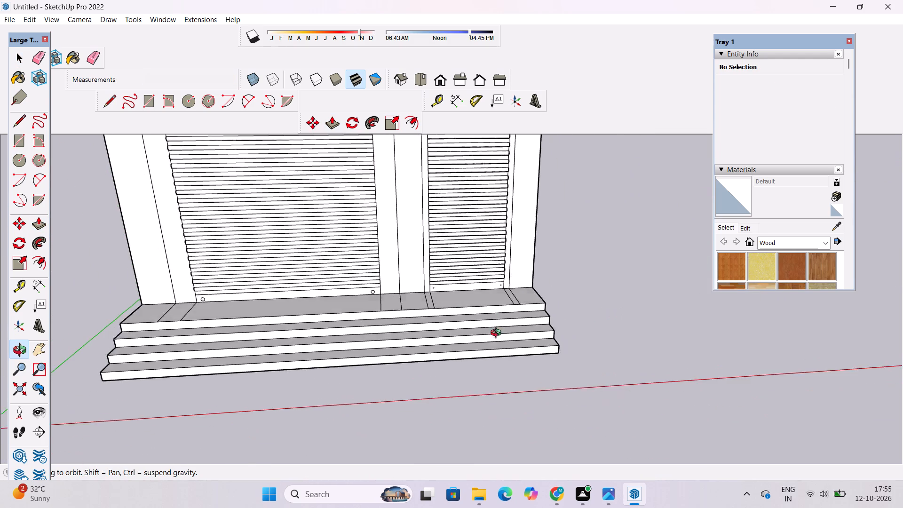
drag(498, 334, 472, 374)
scroll(475, 341, up, 3)
drag(478, 373, 499, 472)
scroll(461, 373, up, 4)
shift+drag(464, 347, 474, 414)
drag(474, 397, 474, 368)
scroll(475, 360, down, 4)
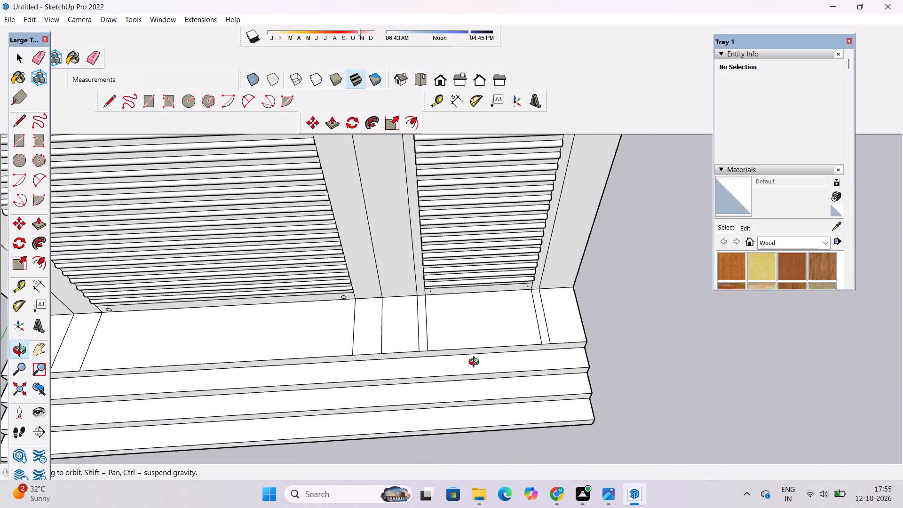
shift+drag(467, 373, 491, 359)
scroll(492, 359, down, 1)
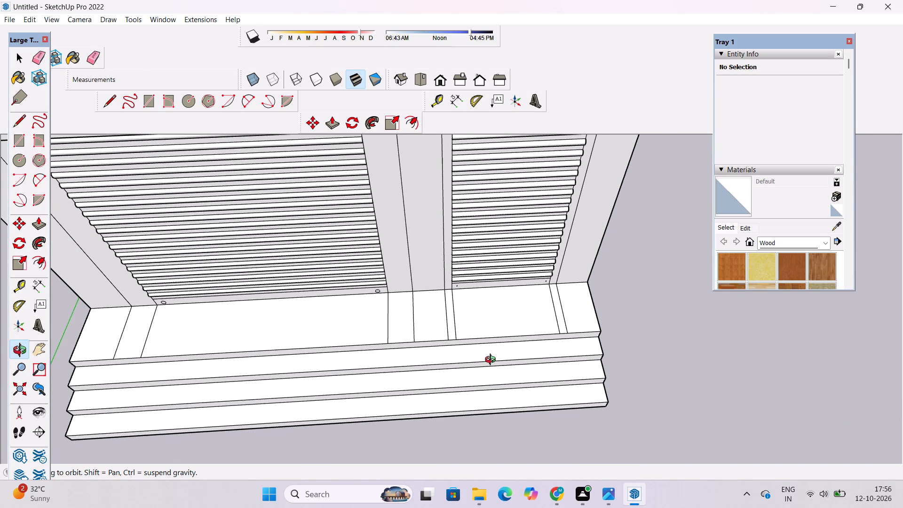
shift+drag(493, 359, 501, 375)
shift+drag(502, 375, 567, 348)
drag(558, 351, 570, 312)
shift+drag(569, 329, 570, 341)
drag(571, 347, 579, 333)
key(e)
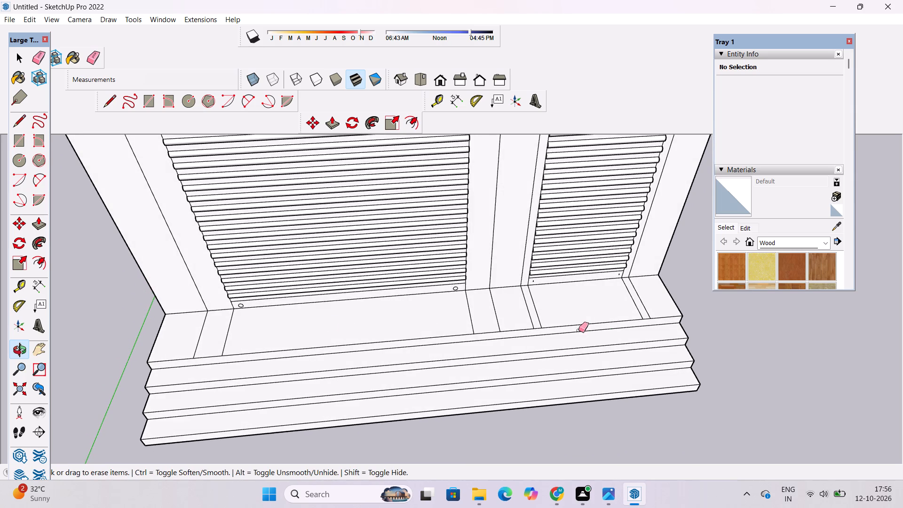
drag(189, 331, 501, 297)
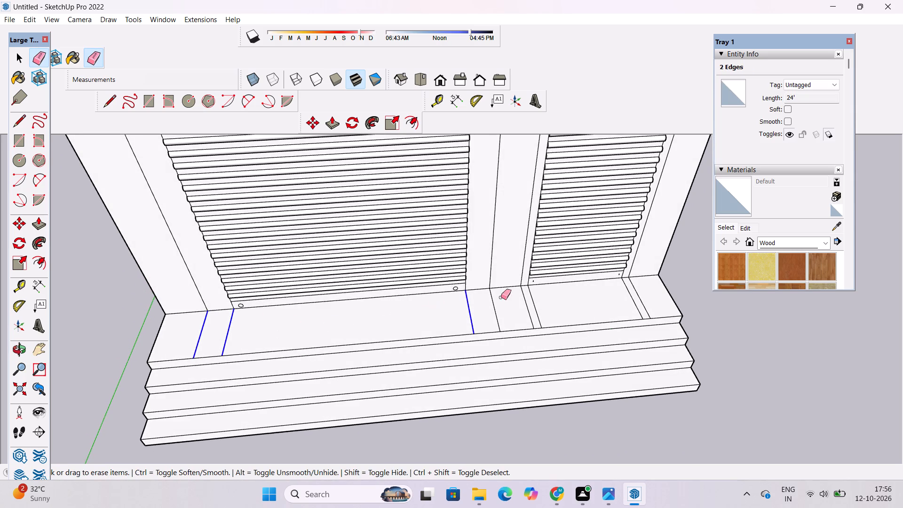
drag(501, 297, 636, 294)
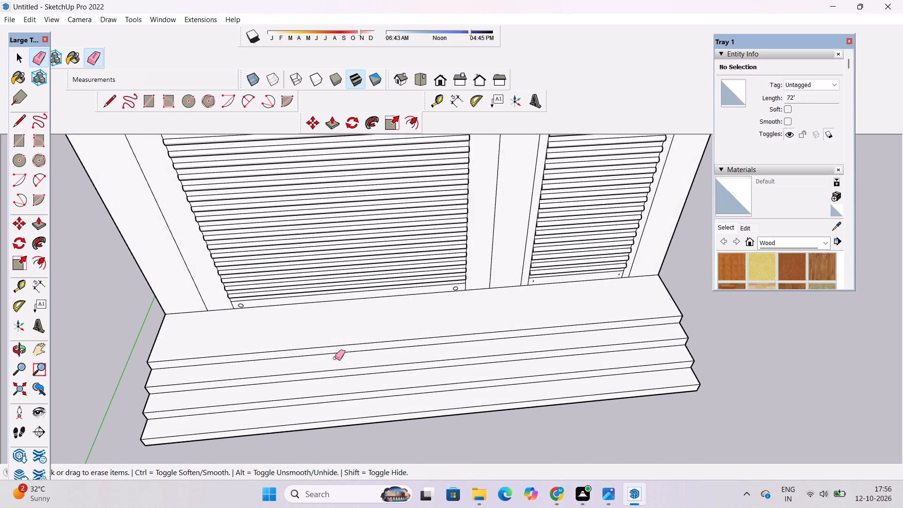
key(space)
Examine the entrance steps, cleaned landing and shuttered front from several angles and distances.
key(o)
shift+drag(583, 337, 550, 359)
scroll(525, 309, up, 9)
shift+drag(512, 316, 456, 352)
drag(453, 356, 444, 302)
scroll(444, 294, down, 6)
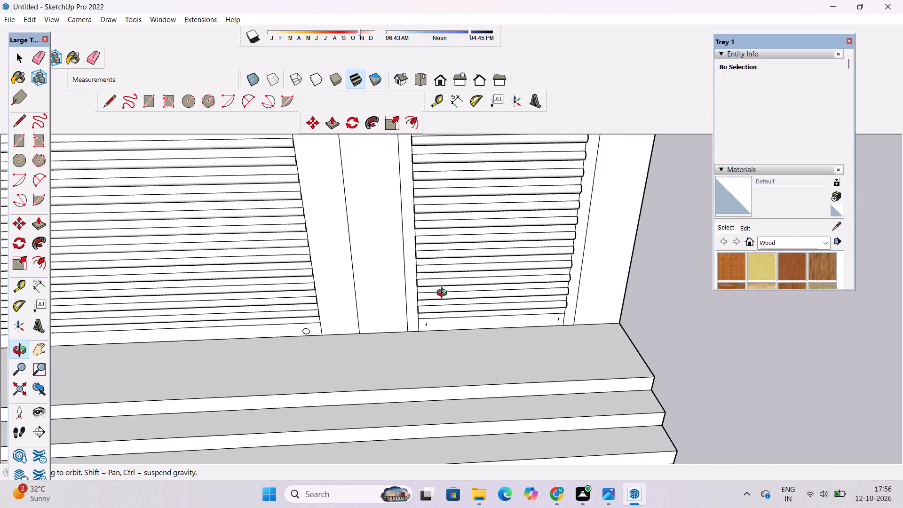
scroll(447, 302, down, 4)
drag(515, 365, 509, 317)
scroll(507, 296, down, 4)
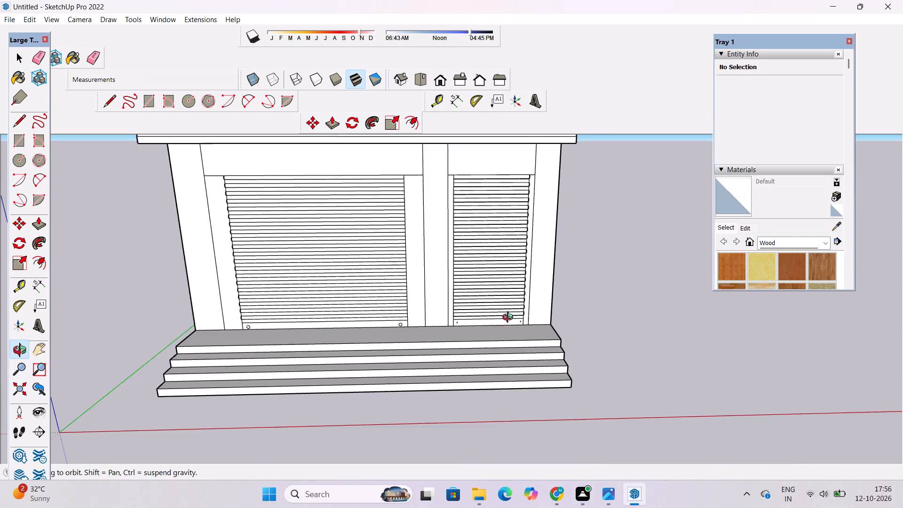
shift+drag(541, 315, 559, 354)
scroll(524, 360, up, 2)
shift+drag(515, 361, 519, 309)
scroll(519, 301, down, 3)
drag(533, 356, 528, 312)
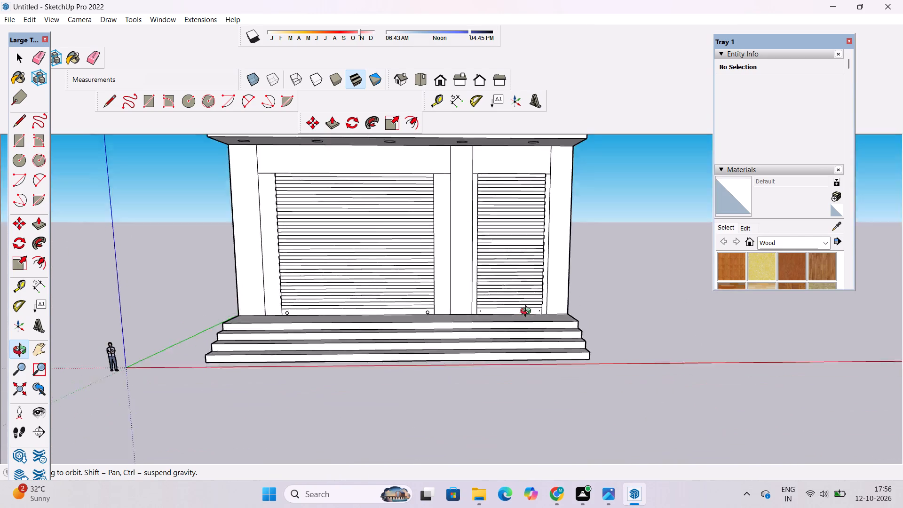
drag(528, 312, 525, 296)
scroll(543, 222, up, 3)
shift+drag(541, 220, 487, 362)
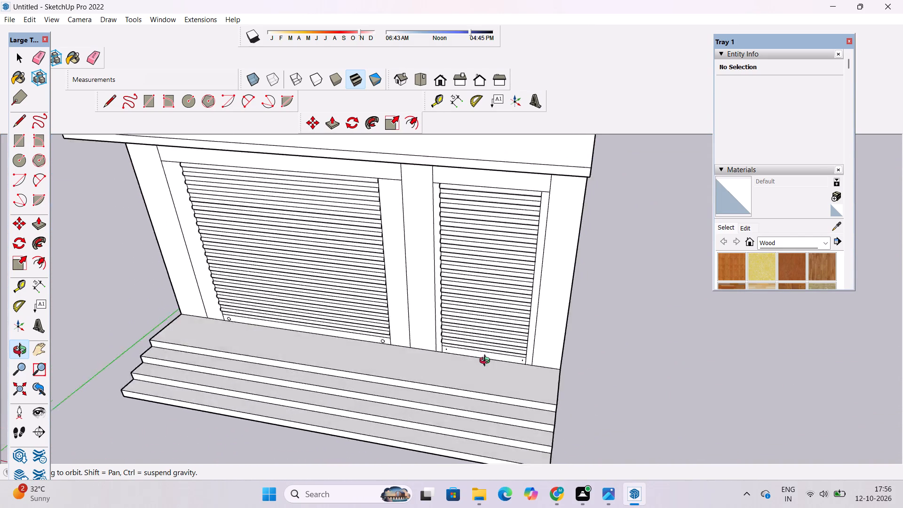
Erase the dividing lines between the steps on the staircase's end face beside the wider shutter.
shift+drag(487, 362, 516, 381)
shift+drag(360, 310, 523, 331)
drag(515, 358, 507, 246)
scroll(356, 280, down, 3)
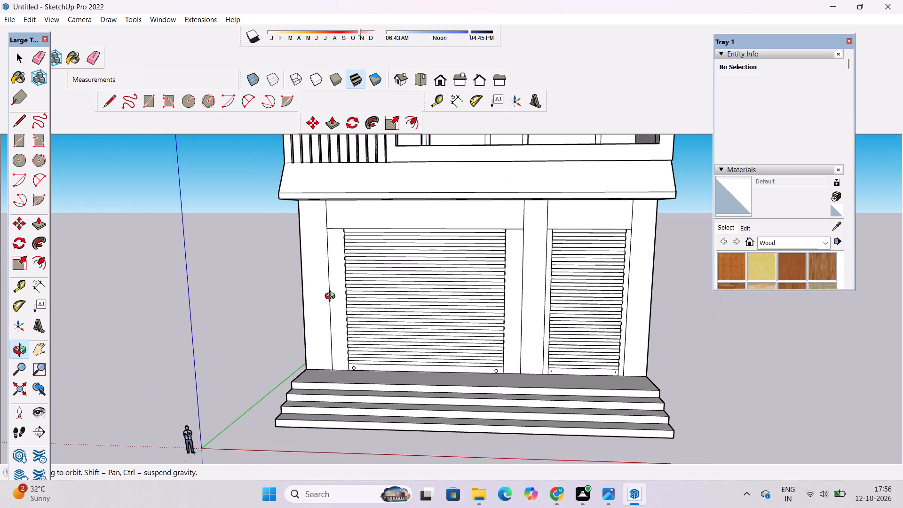
drag(332, 297, 459, 331)
scroll(451, 323, down, 4)
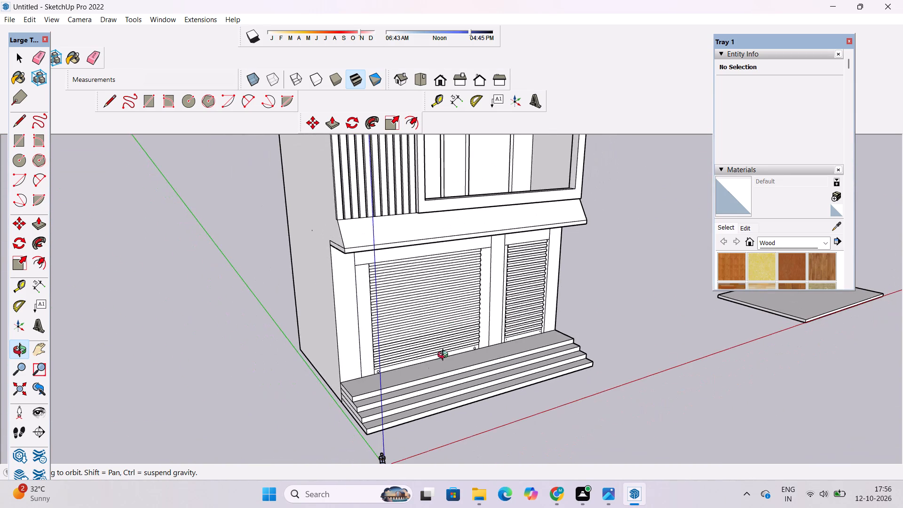
shift+drag(348, 413, 356, 328)
drag(331, 389, 480, 315)
scroll(424, 282, up, 9)
shift+drag(428, 280, 384, 267)
drag(410, 278, 443, 322)
scroll(453, 312, up, 4)
key(e)
drag(439, 340, 439, 349)
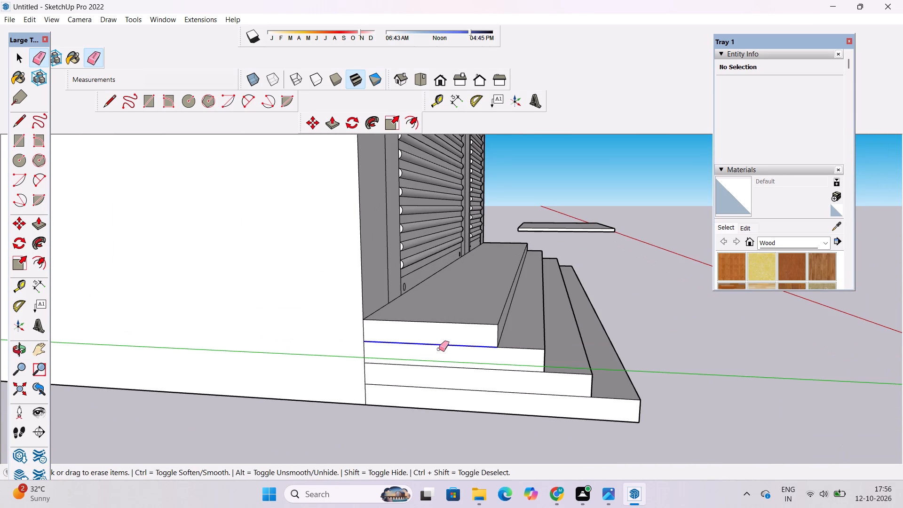
drag(439, 349, 439, 350)
drag(443, 361, 454, 395)
Erase the dividing lines between the steps on the staircase's opposite end face, beside the narrower shutter.
key(o)
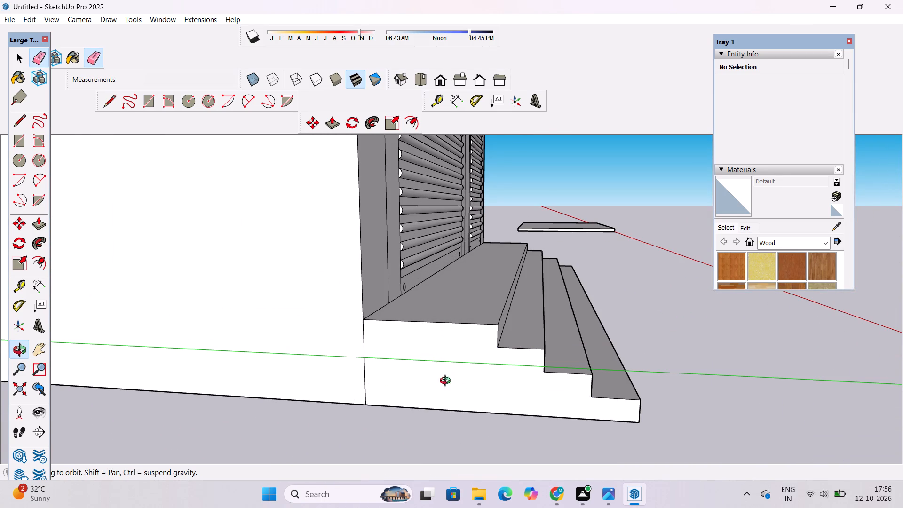
drag(666, 363, 188, 338)
drag(634, 371, 553, 372)
shift+drag(670, 384, 614, 383)
shift+drag(611, 383, 547, 383)
drag(561, 377, 547, 381)
key(e)
drag(594, 271, 578, 335)
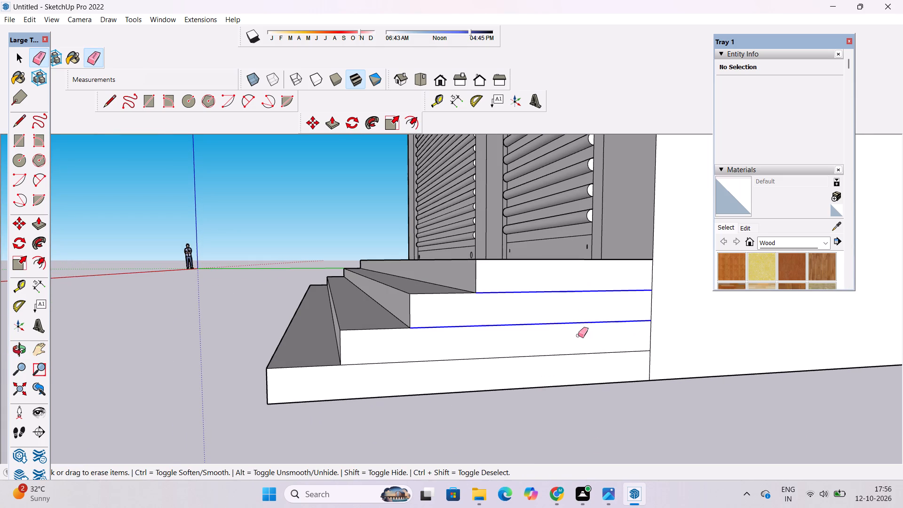
drag(578, 335, 575, 359)
Examine the cleaned entrance stairs, the side wall and the upper-floor balconies from several angles and distances.
key(o)
scroll(531, 304, down, 10)
drag(438, 385, 551, 406)
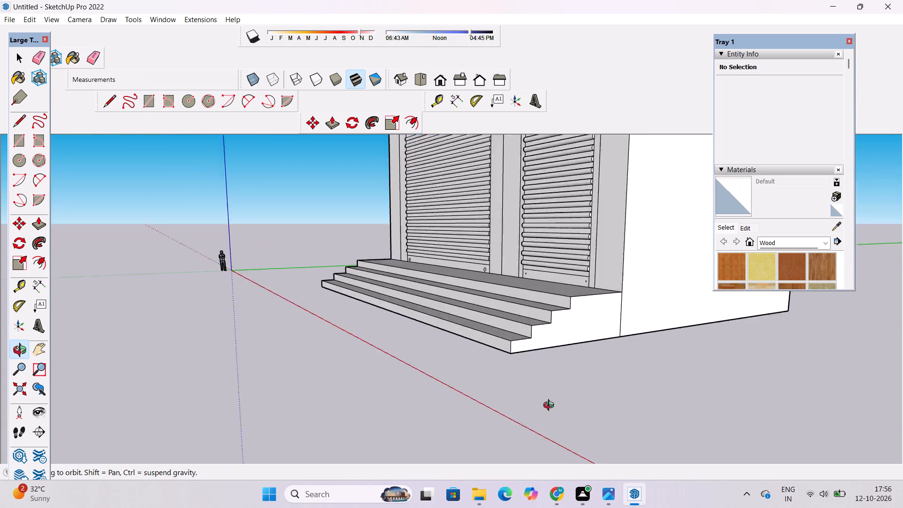
drag(551, 406, 694, 399)
scroll(638, 347, down, 3)
drag(513, 370, 612, 451)
drag(472, 319, 476, 357)
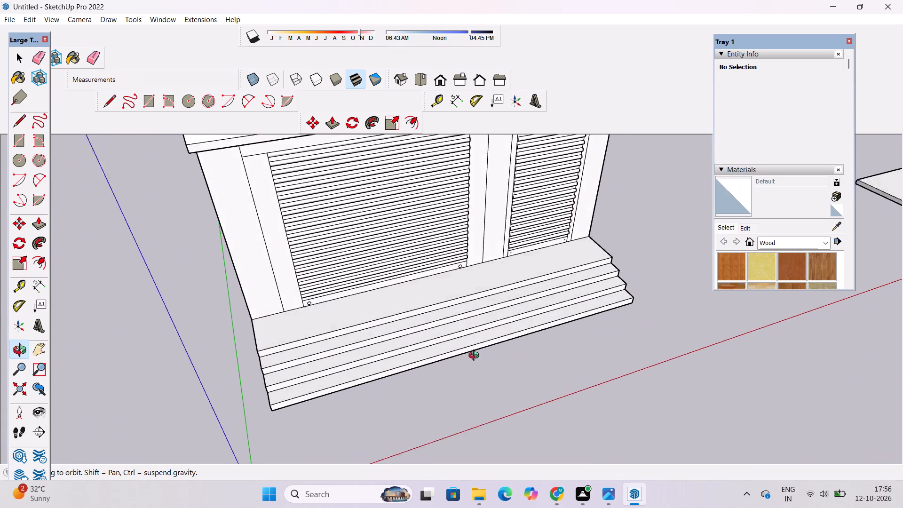
drag(476, 357, 398, 337)
shift+drag(422, 294, 428, 328)
scroll(458, 299, down, 9)
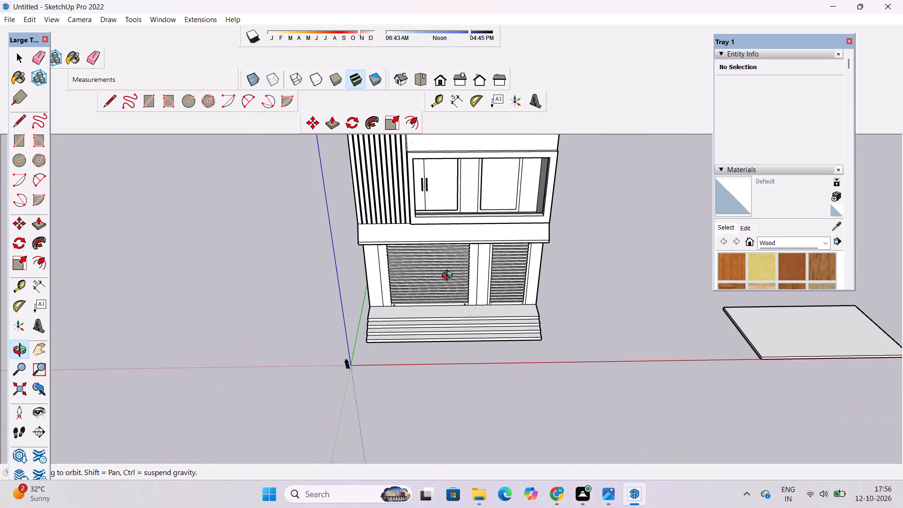
drag(474, 359, 487, 281)
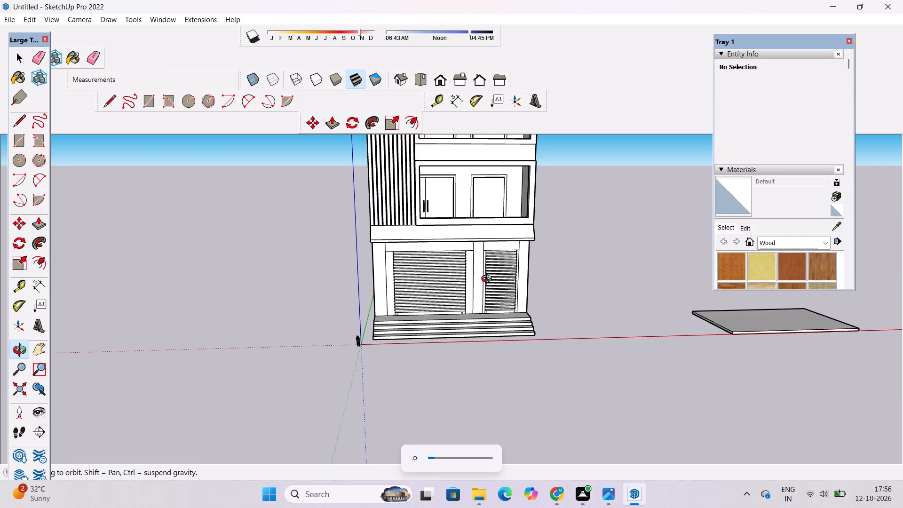
scroll(487, 271, up, 4)
shift+drag(481, 283, 452, 347)
scroll(444, 318, down, 6)
drag(574, 325, 379, 316)
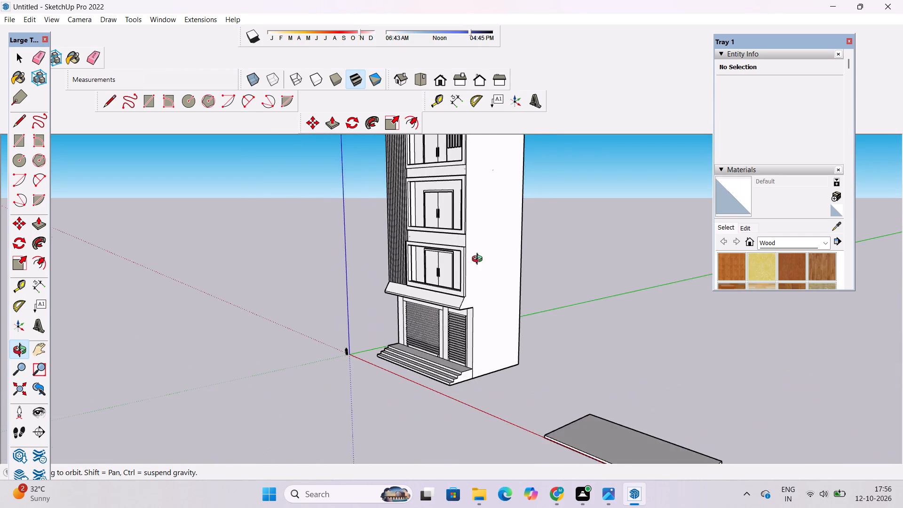
scroll(479, 260, up, 5)
shift+drag(482, 259, 488, 334)
scroll(485, 327, down, 2)
scroll(438, 338, up, 3)
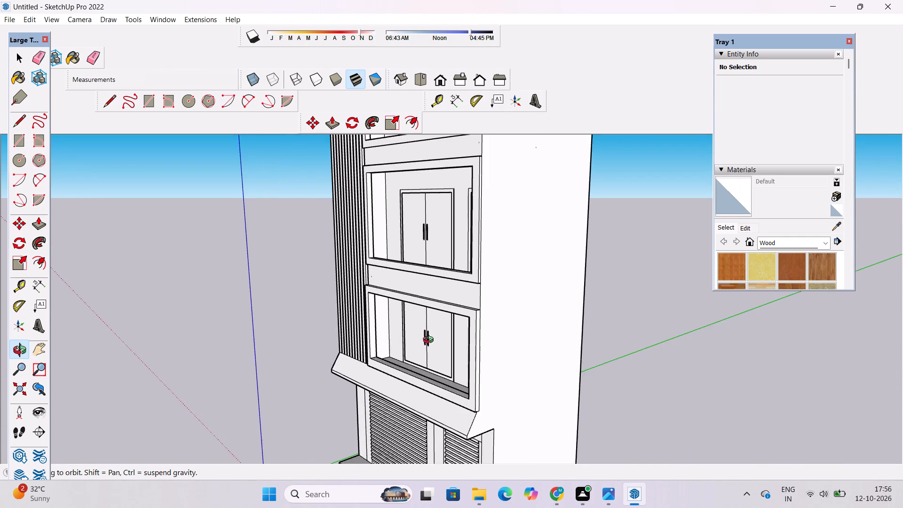
drag(422, 354, 510, 397)
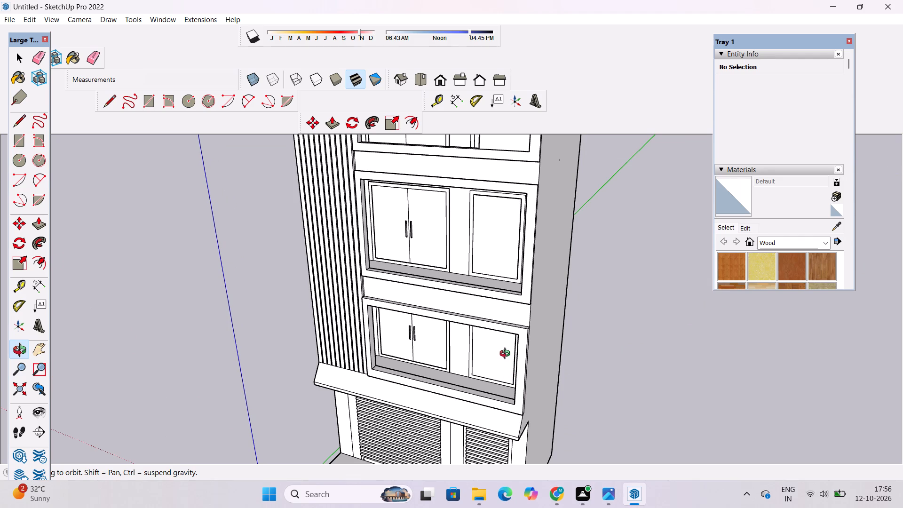
scroll(499, 341, down, 2)
shift+drag(507, 335, 477, 365)
drag(476, 366, 515, 336)
scroll(522, 320, down, 5)
shift+drag(497, 347, 486, 288)
drag(481, 299, 502, 299)
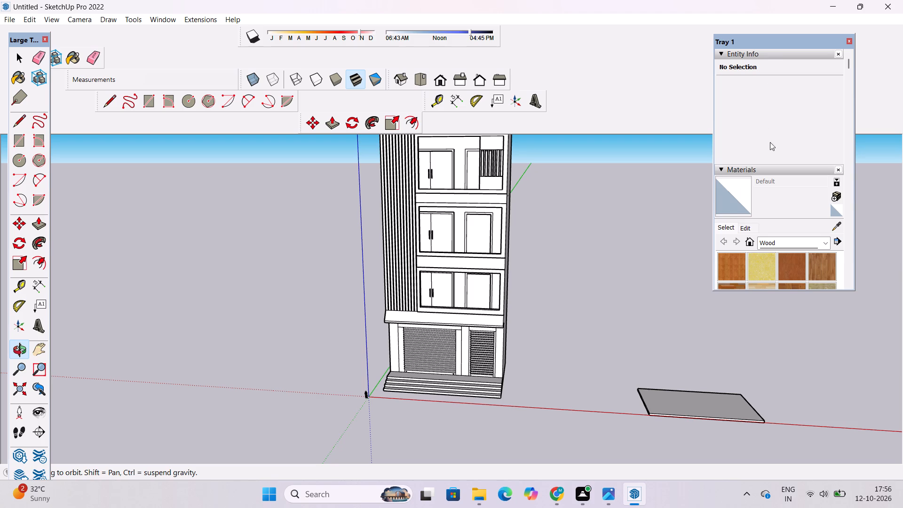
Paint the canopy's sloping face with 0111_SlateGray from the Colors-Named material collection.
scroll(738, 91, down, 1)
click(774, 186)
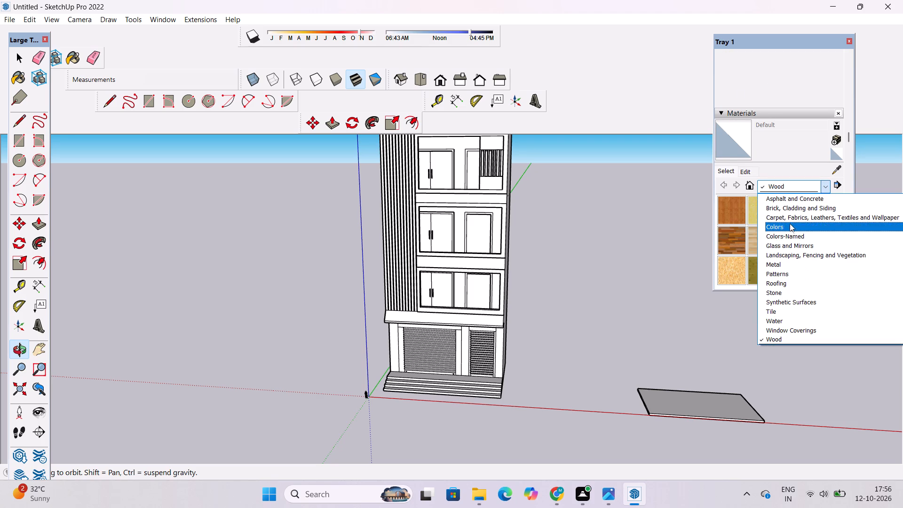
click(793, 237)
scroll(793, 227, down, 1)
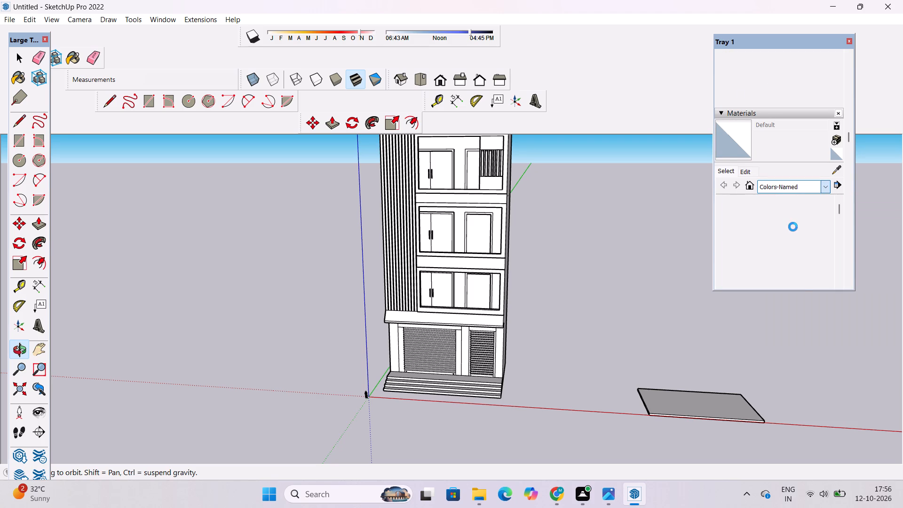
scroll(793, 227, down, 5)
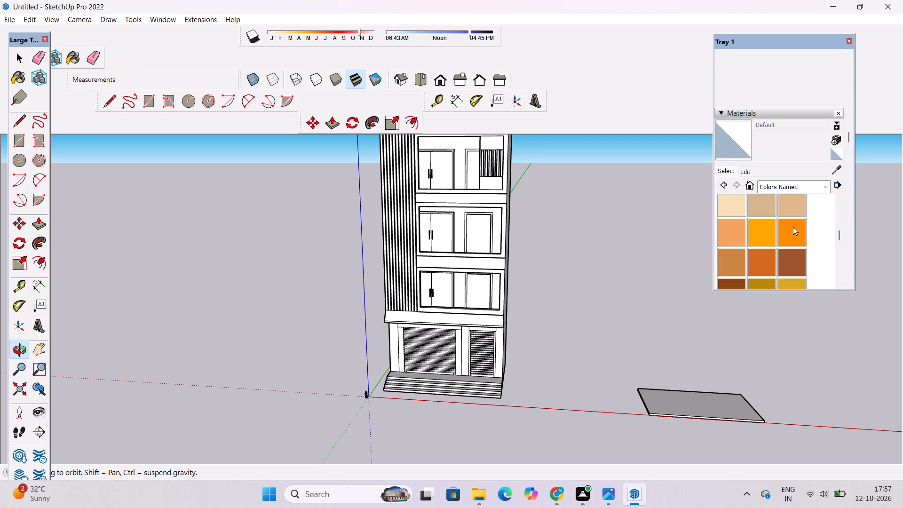
scroll(793, 227, down, 7)
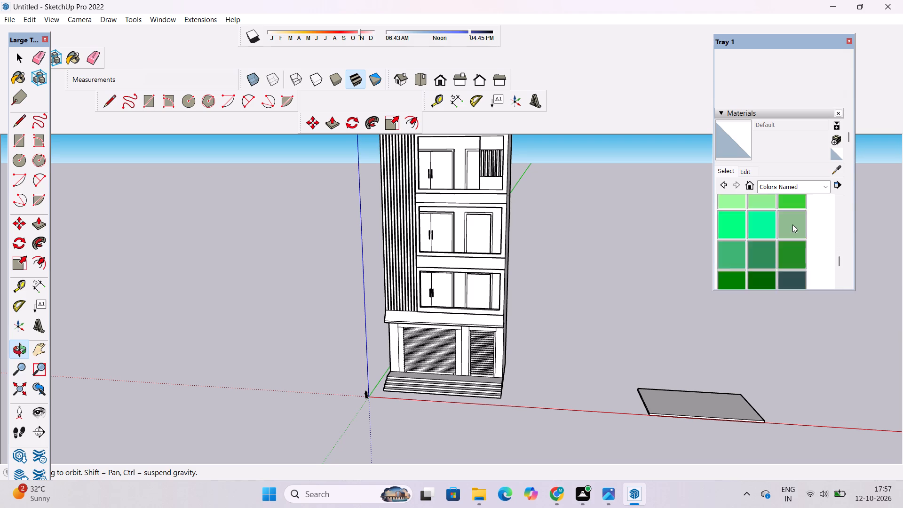
scroll(792, 224, down, 5)
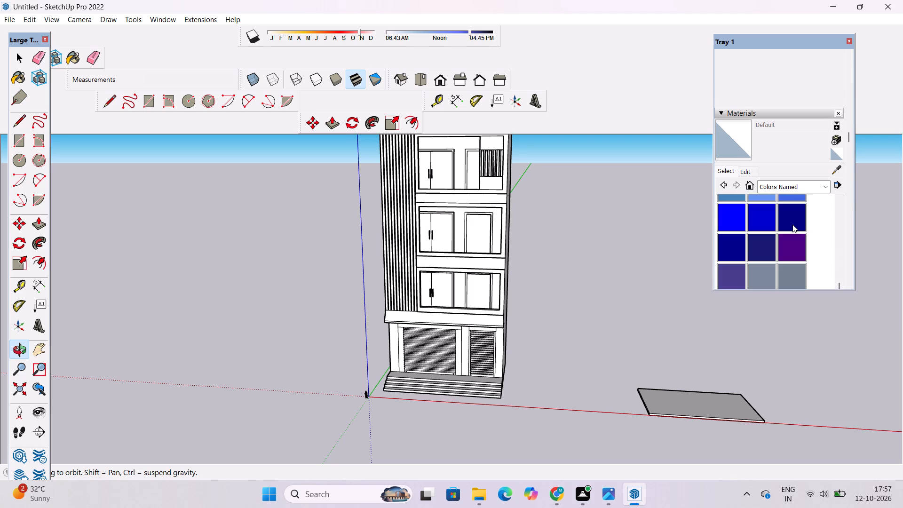
click(790, 271)
scroll(485, 314, up, 10)
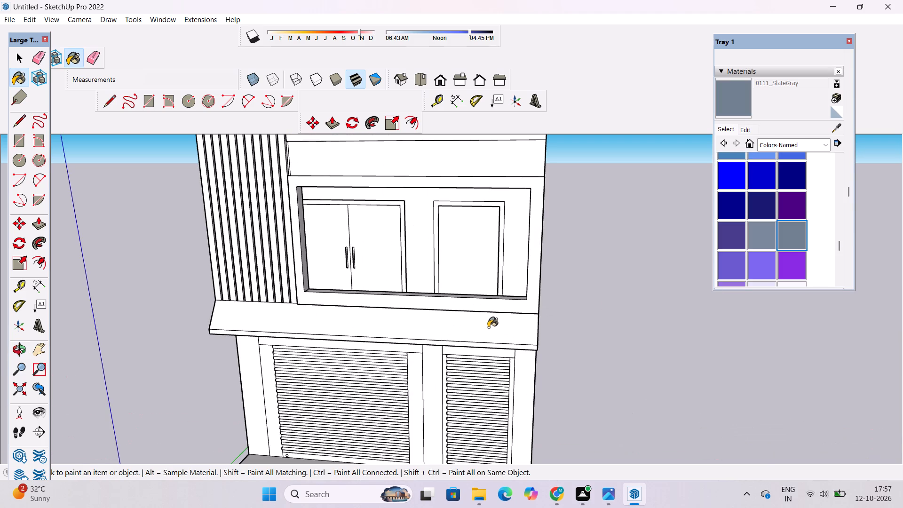
click(492, 332)
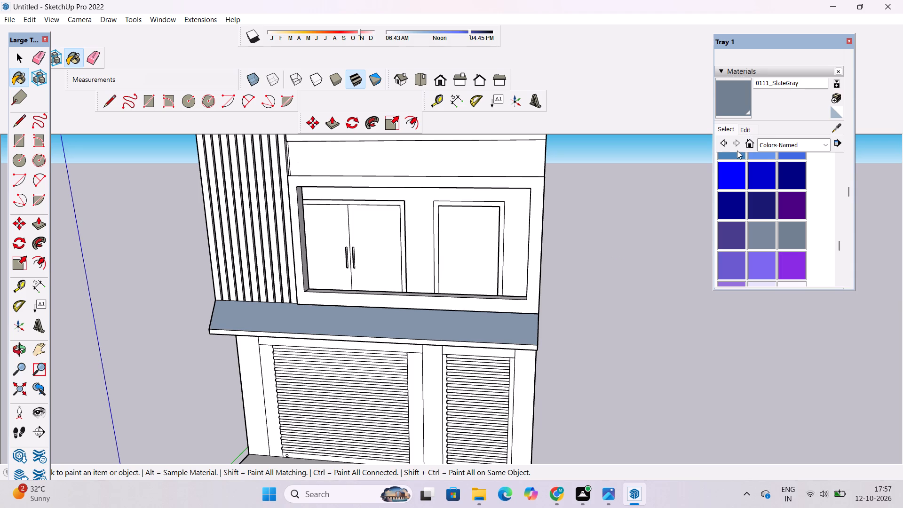
Edit the 0111_SlateGray material, lowering its brightness to a dark blue-grey.
click(745, 132)
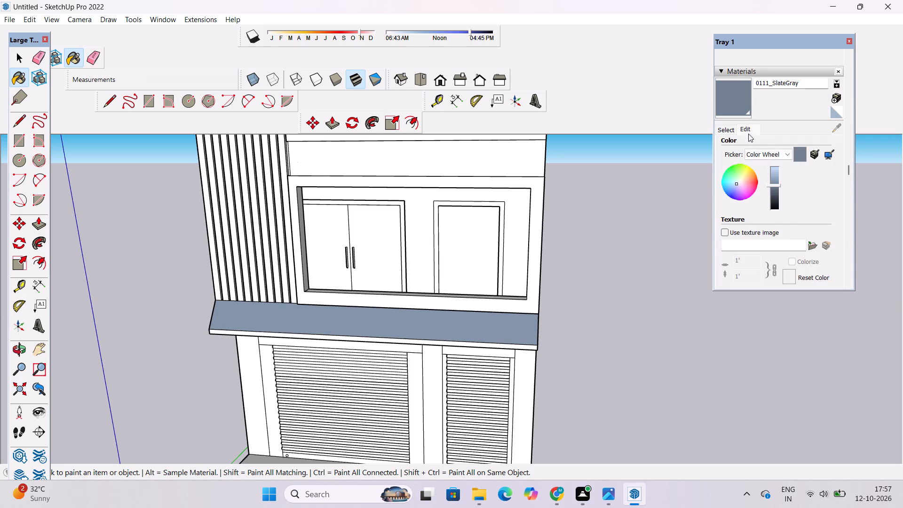
click(774, 189)
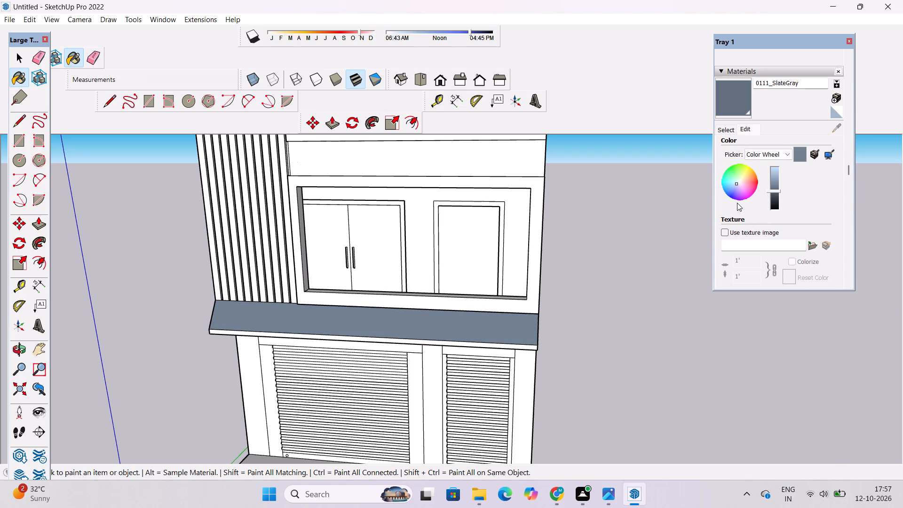
scroll(776, 199, up, 3)
scroll(775, 198, down, 6)
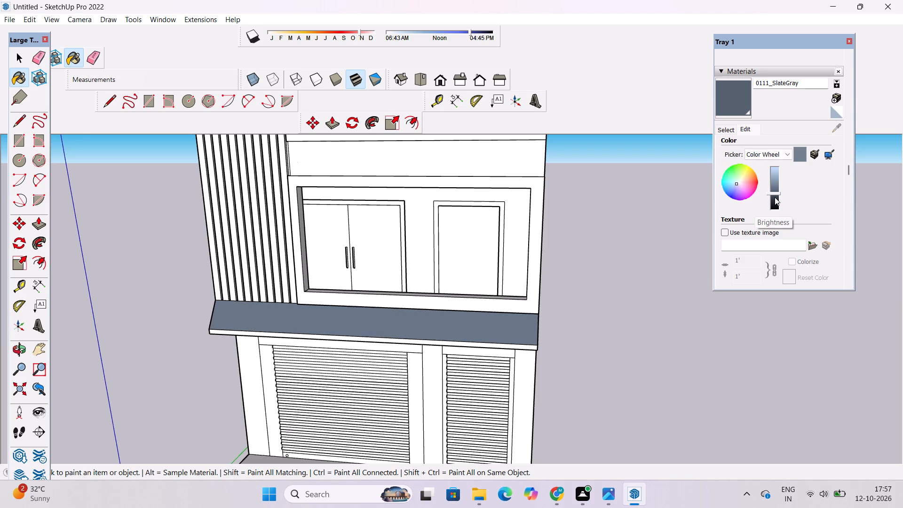
click(775, 197)
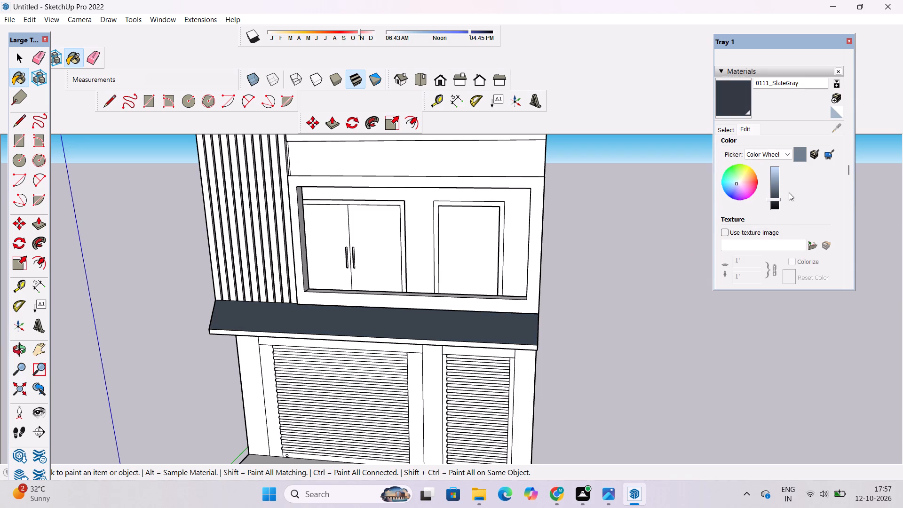
click(774, 193)
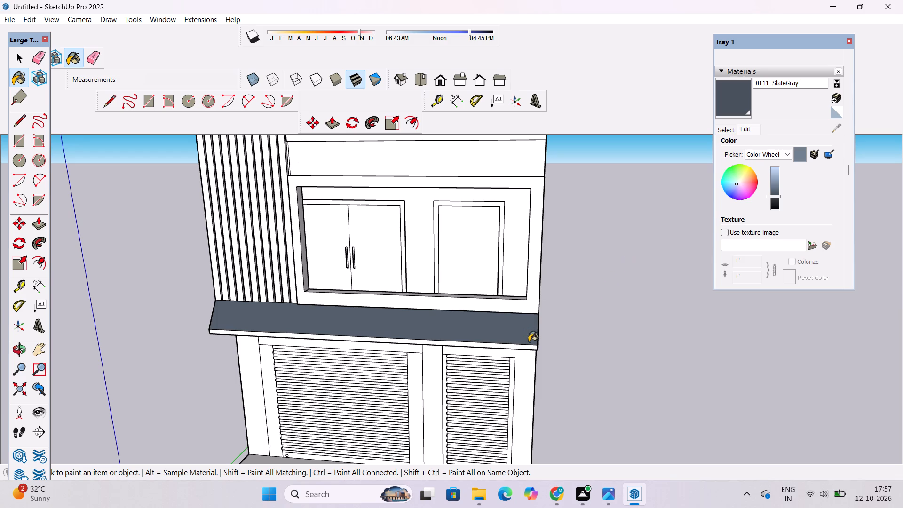
Paint the canopy's narrow front edge with the same darkened 0111_SlateGray.
scroll(476, 325, up, 7)
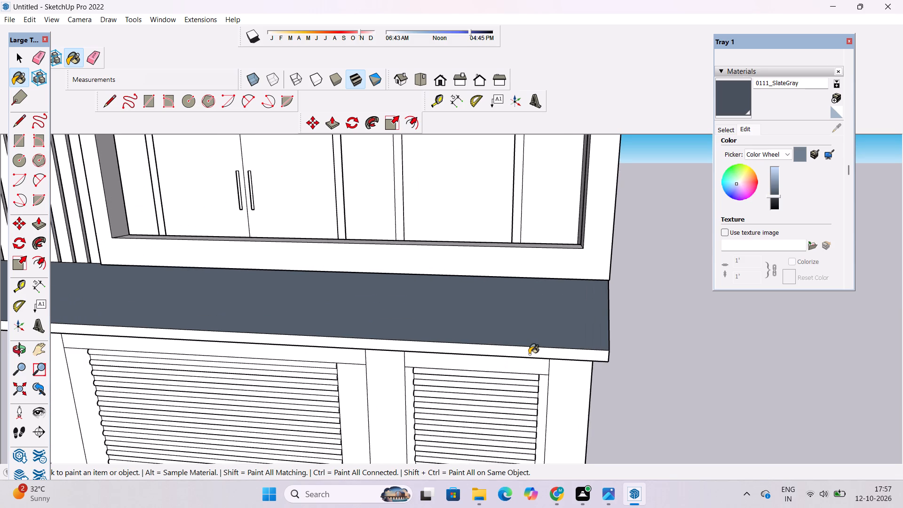
click(529, 354)
Raise the brightness of the 0111_SlateGray material slightly to lighten the canopy's shade.
scroll(447, 329, down, 17)
key(o)
drag(562, 313, 537, 346)
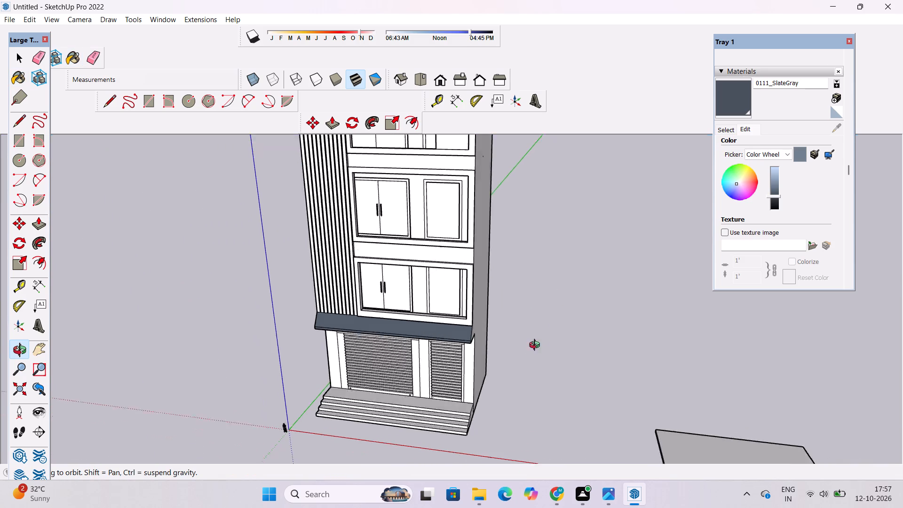
drag(537, 346, 463, 374)
scroll(453, 358, up, 3)
drag(449, 357, 618, 302)
scroll(608, 295, down, 2)
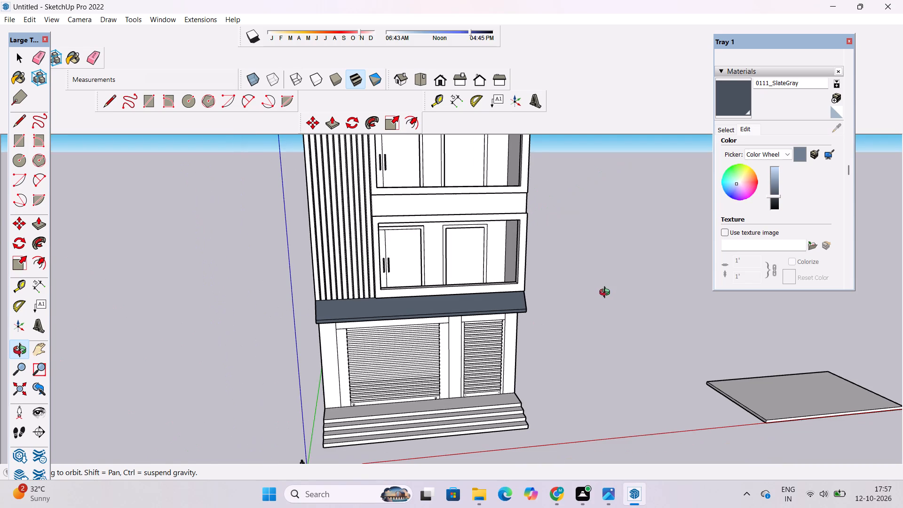
shift+drag(607, 293, 615, 332)
scroll(539, 310, down, 1)
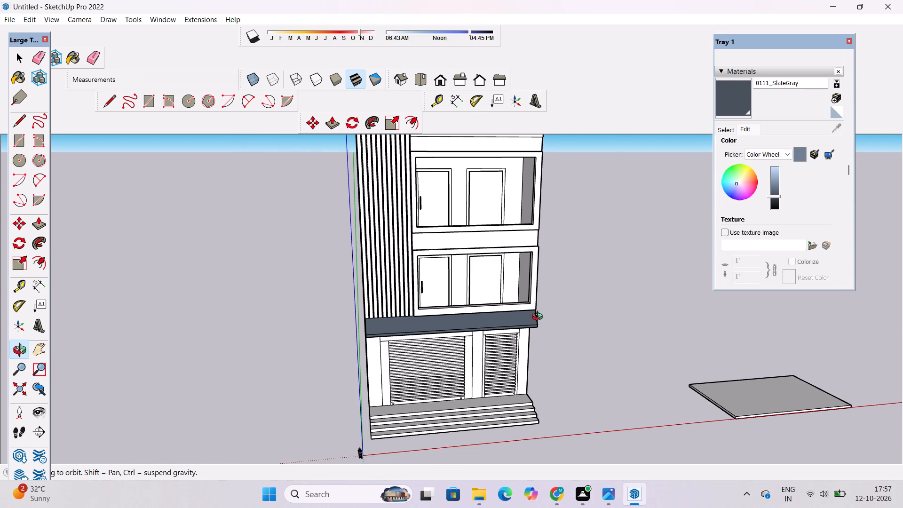
click(775, 191)
Examine the painted canopy against the shutters and upper-floor facade from several angles and distances.
scroll(520, 325, up, 4)
drag(544, 320, 480, 339)
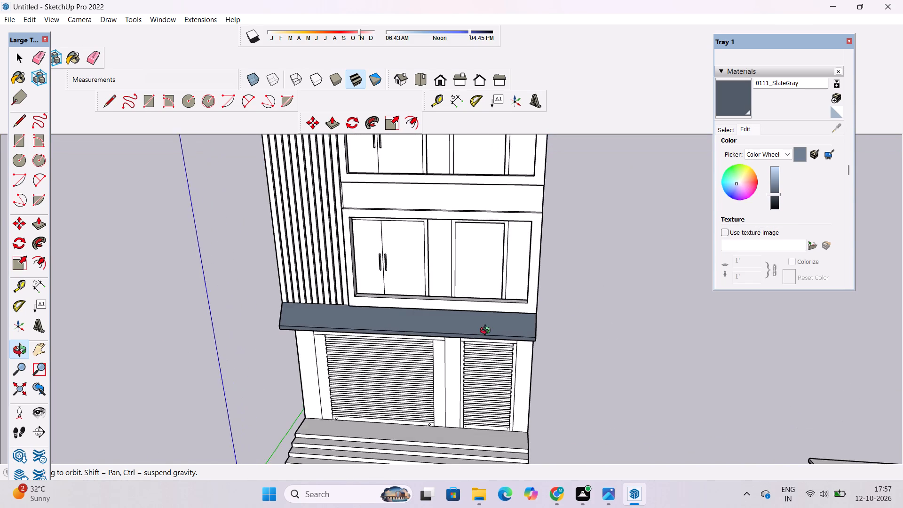
scroll(487, 332, down, 4)
shift+drag(524, 333, 536, 352)
shift+drag(493, 366, 501, 391)
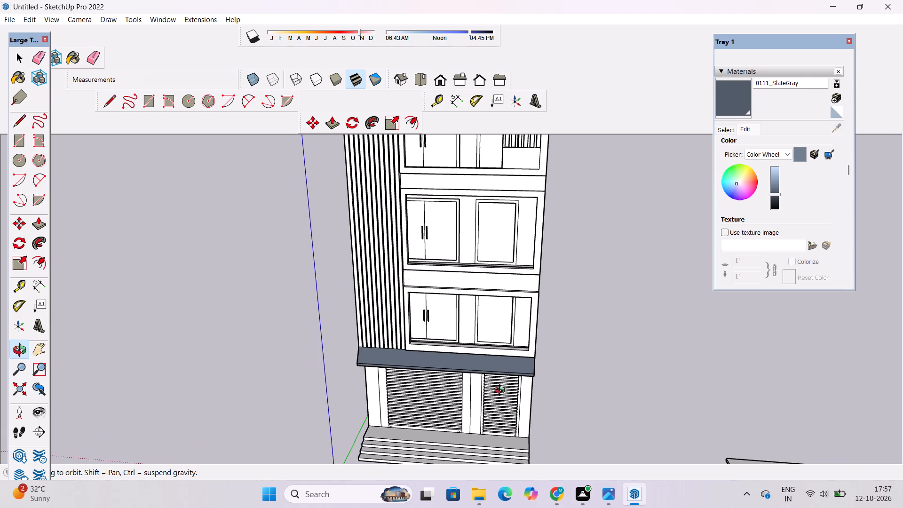
scroll(502, 391, up, 2)
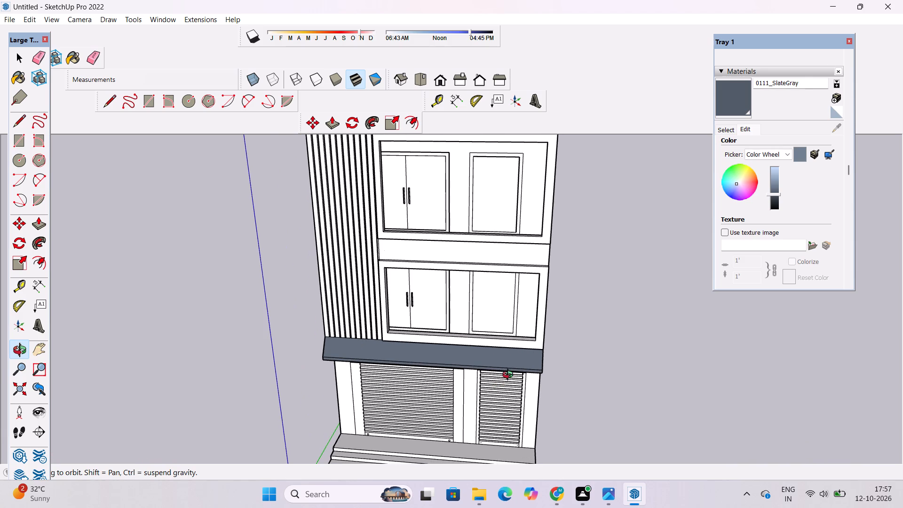
shift+drag(510, 376, 534, 415)
scroll(540, 412, up, 4)
shift+drag(547, 391, 537, 392)
drag(533, 393, 548, 389)
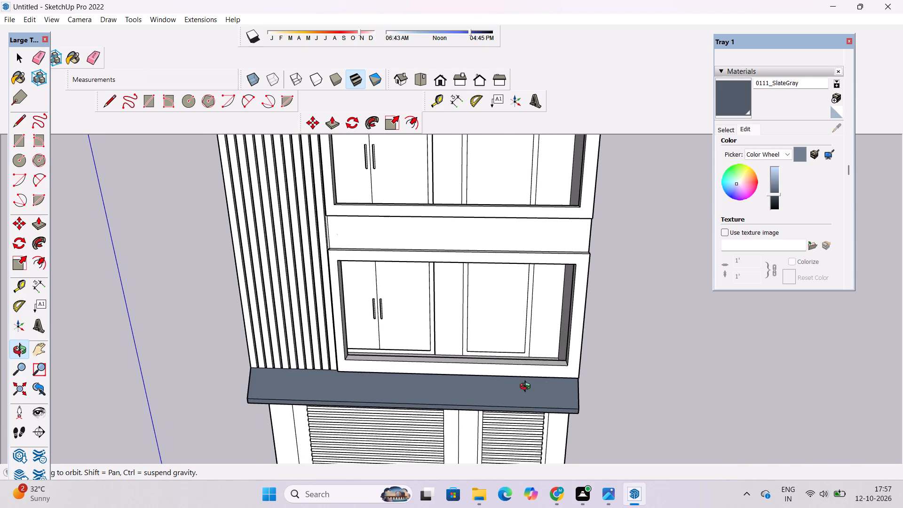
shift+drag(523, 384, 524, 418)
scroll(522, 406, down, 3)
shift+drag(531, 384, 533, 404)
shift+drag(544, 385, 534, 413)
drag(537, 405, 542, 387)
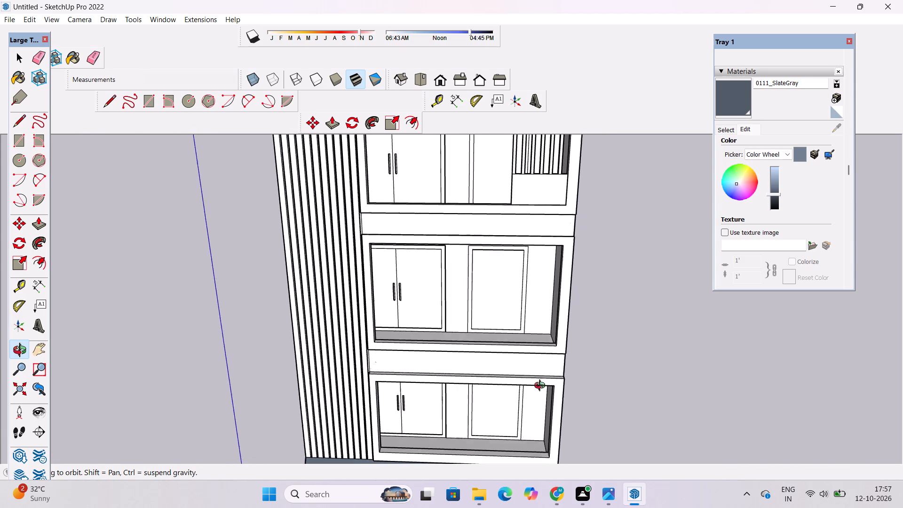
Paint the two recessed horizontal bands between the upper-floor balconies with the 0111_SlateGray material.
drag(542, 387, 548, 347)
click(738, 100)
click(549, 362)
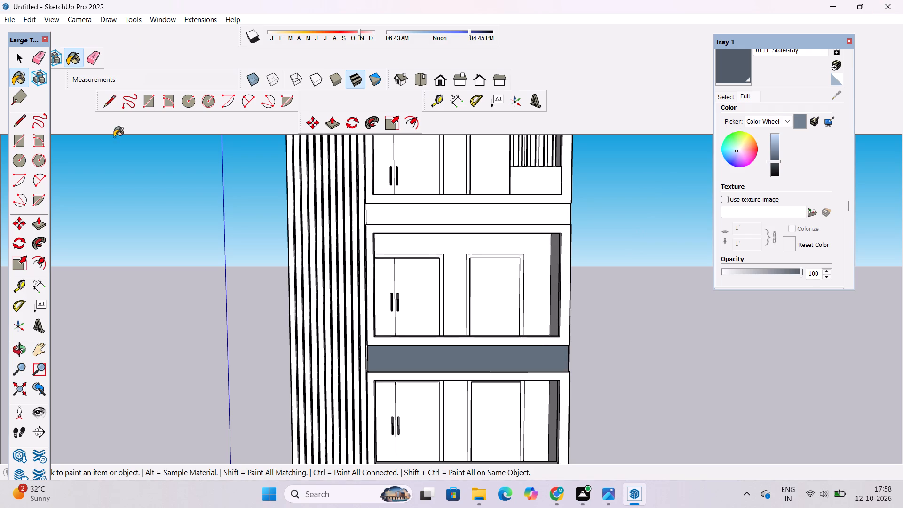
click(465, 214)
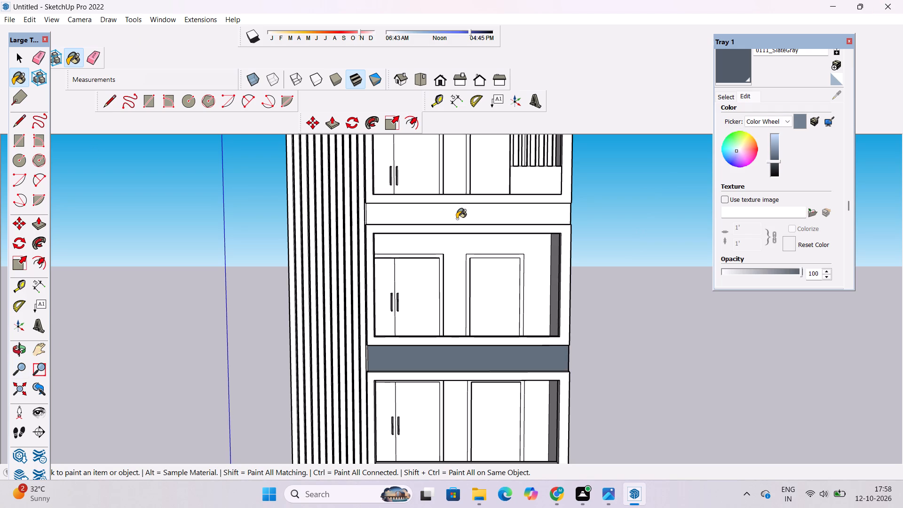
Erase the stray group of thin horizontal bars floating in front of the facade near the roof frame.
scroll(252, 337, down, 10)
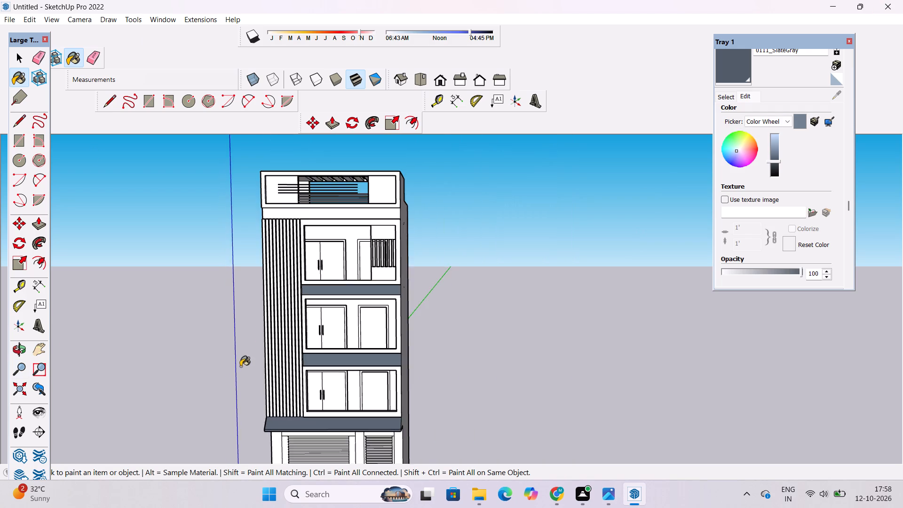
scroll(361, 171, up, 5)
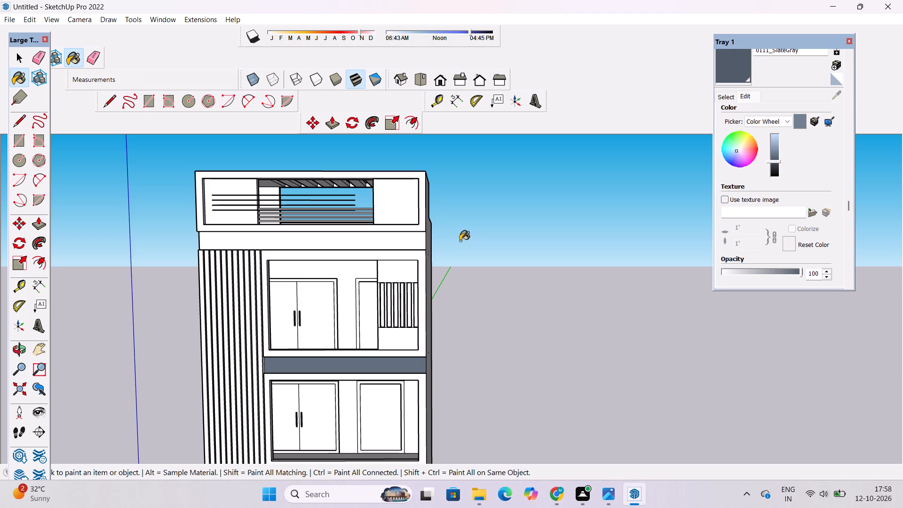
scroll(516, 257, down, 3)
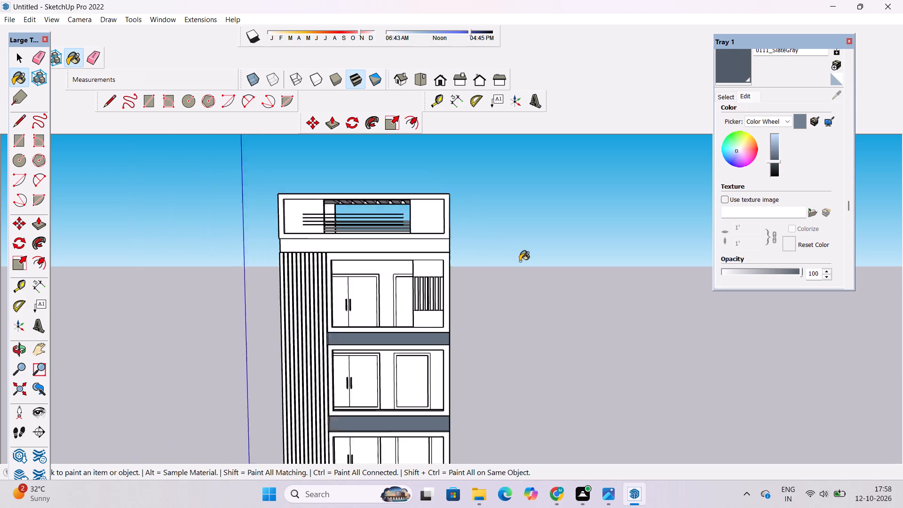
scroll(520, 261, down, 1)
scroll(520, 261, up, 2)
key(o)
drag(495, 262, 438, 337)
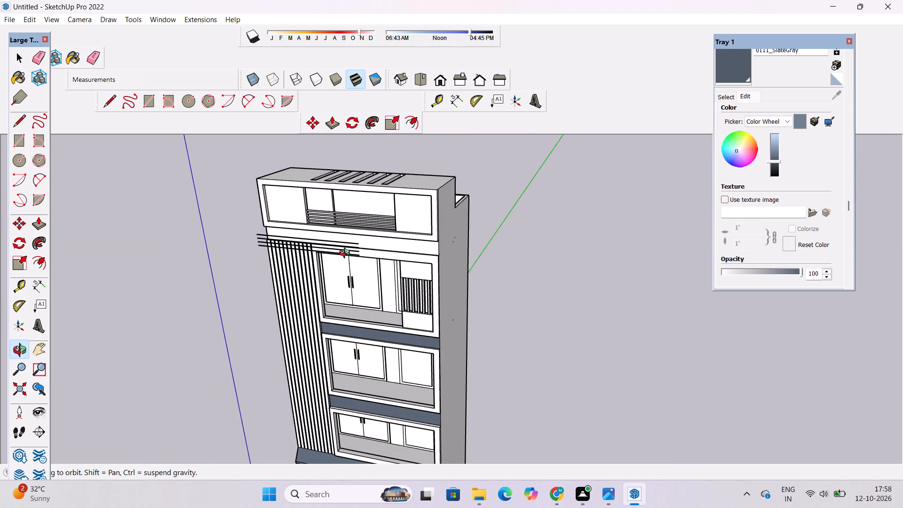
scroll(345, 252, up, 3)
drag(400, 258, 277, 289)
scroll(267, 254, up, 1)
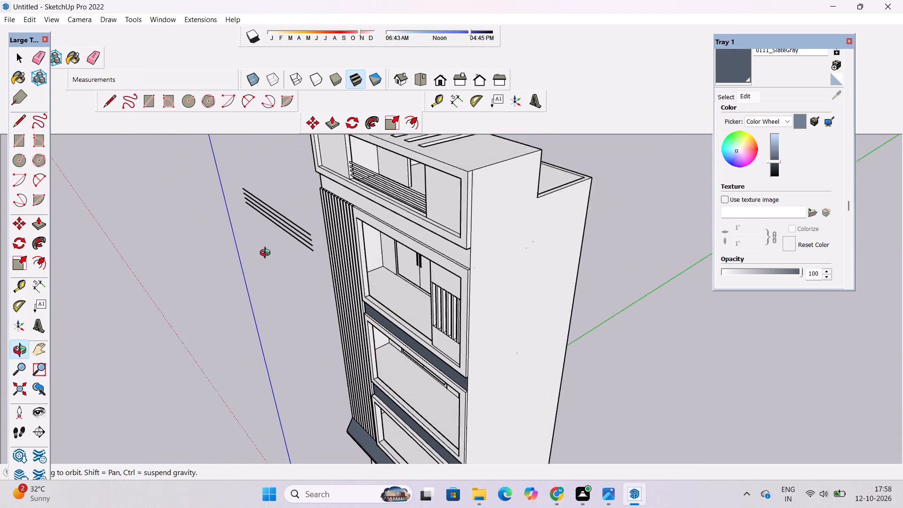
scroll(267, 254, up, 1)
shift+drag(275, 241, 314, 287)
drag(317, 288, 366, 282)
shift+drag(366, 282, 376, 290)
key(e)
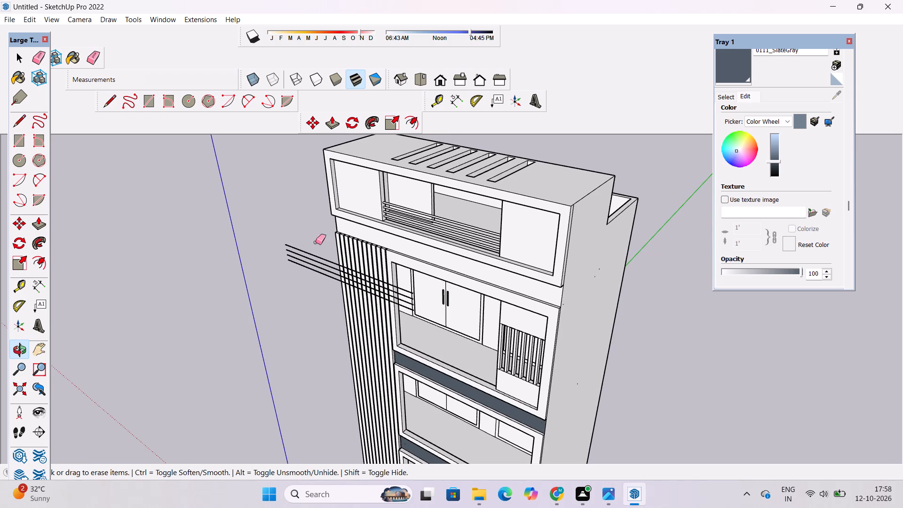
drag(291, 222, 306, 267)
key(space)
Examine the painted bands against the balconies, vertical fins and canopy from several angles and distances.
text(o)
scroll(352, 266, down, 5)
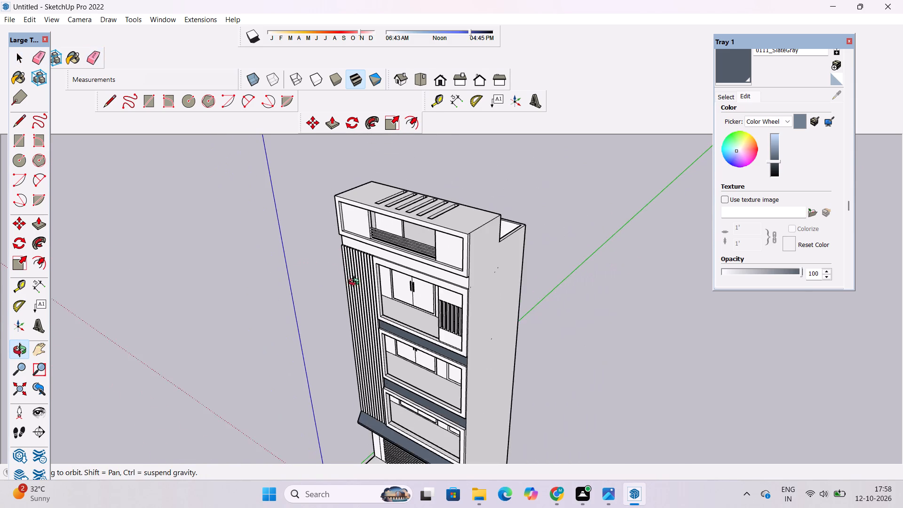
shift+drag(356, 291, 391, 243)
drag(395, 246, 515, 214)
shift+drag(517, 248, 481, 260)
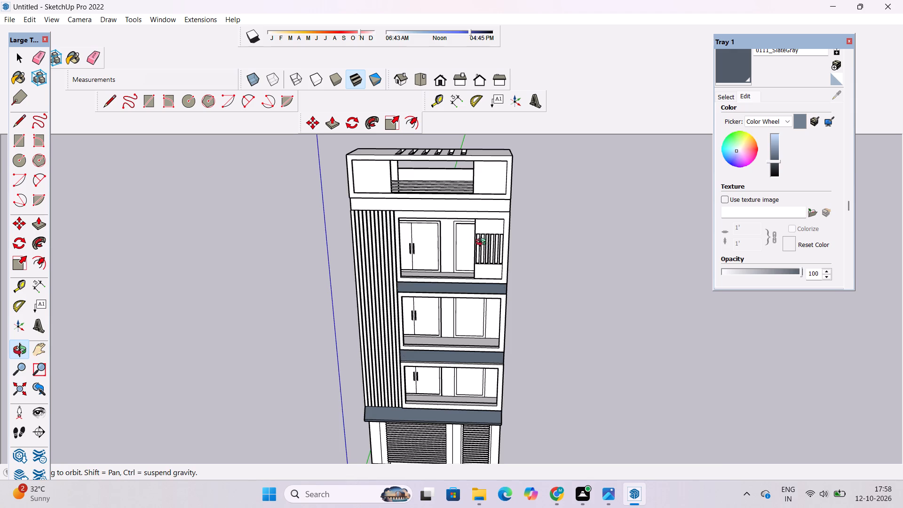
scroll(482, 244, down, 2)
drag(491, 285, 339, 325)
scroll(444, 286, up, 4)
shift+drag(485, 335, 430, 294)
drag(422, 325, 456, 298)
scroll(456, 298, up, 2)
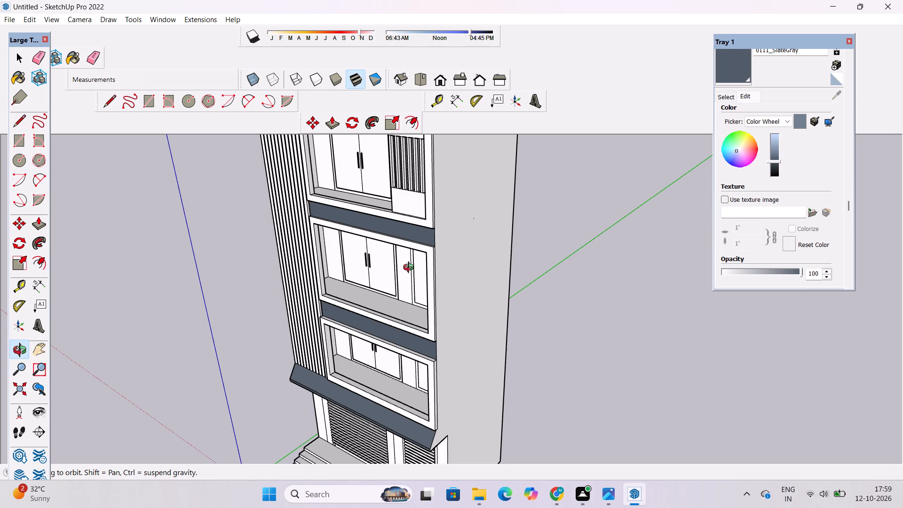
scroll(377, 242, up, 3)
drag(368, 258, 458, 251)
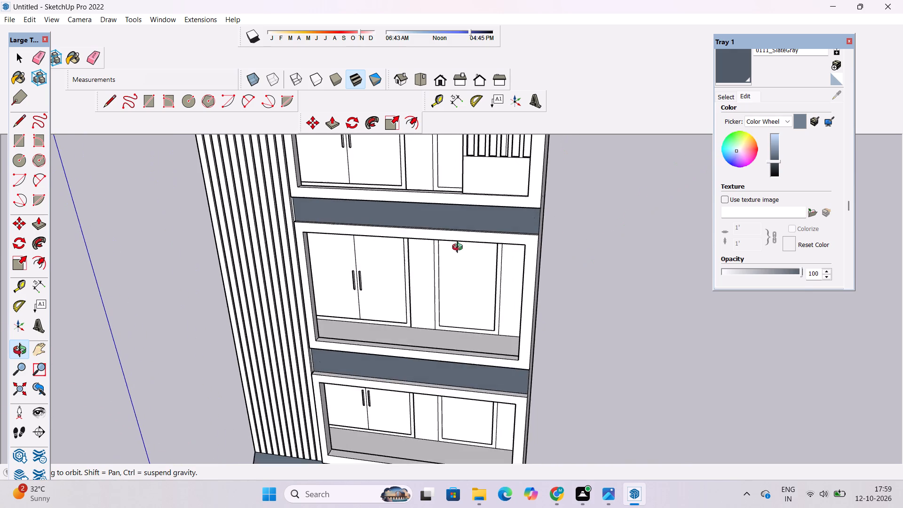
shift+drag(466, 244, 412, 266)
scroll(412, 265, down, 2)
shift+drag(410, 269, 395, 301)
drag(394, 303, 432, 296)
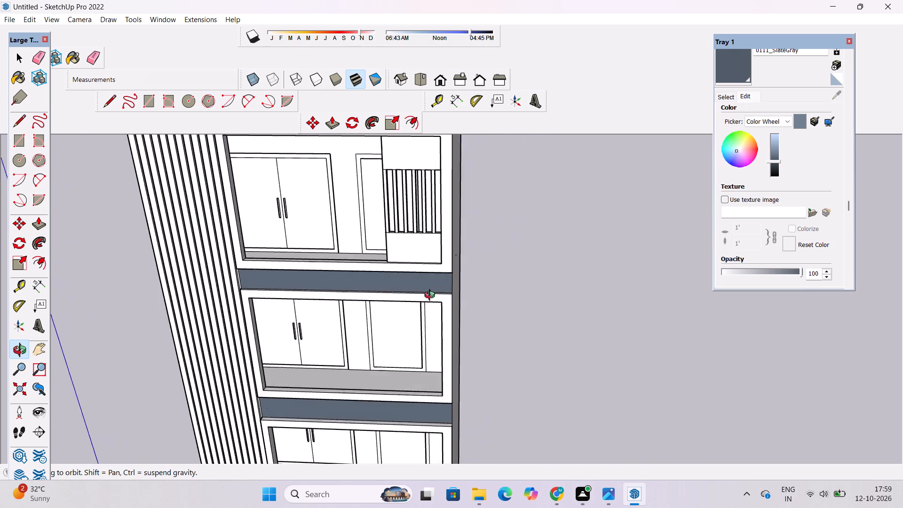
drag(432, 296, 438, 294)
shift+drag(438, 294, 423, 325)
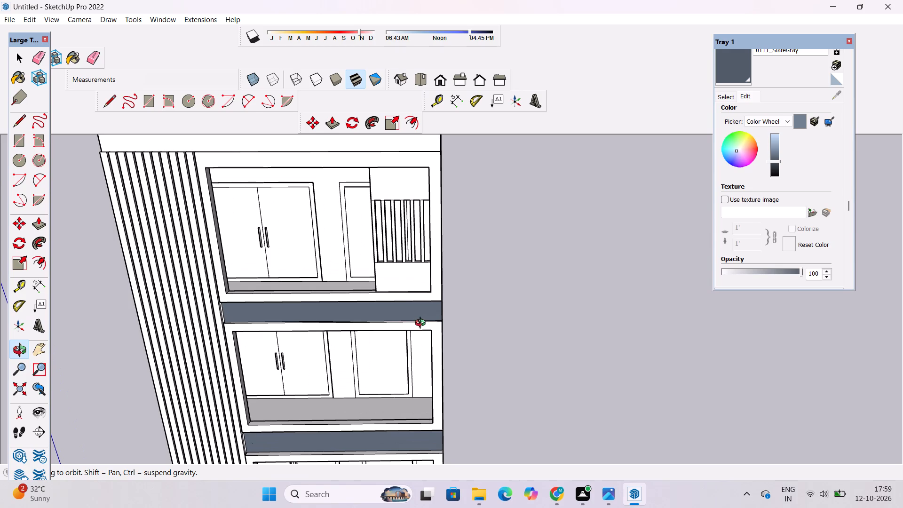
click(387, 317)
scroll(360, 310, down, 2)
shift+drag(361, 308, 360, 341)
drag(359, 345, 360, 330)
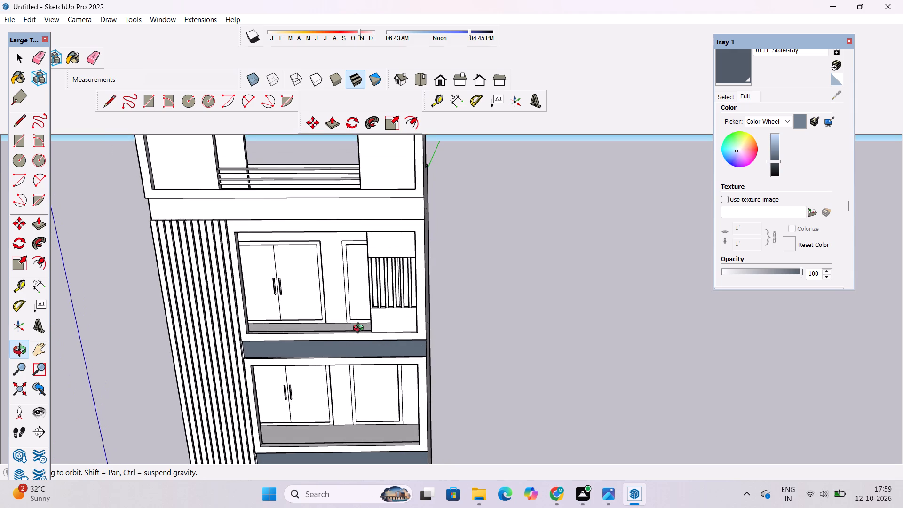
scroll(373, 307, down, 5)
shift+drag(434, 270, 427, 312)
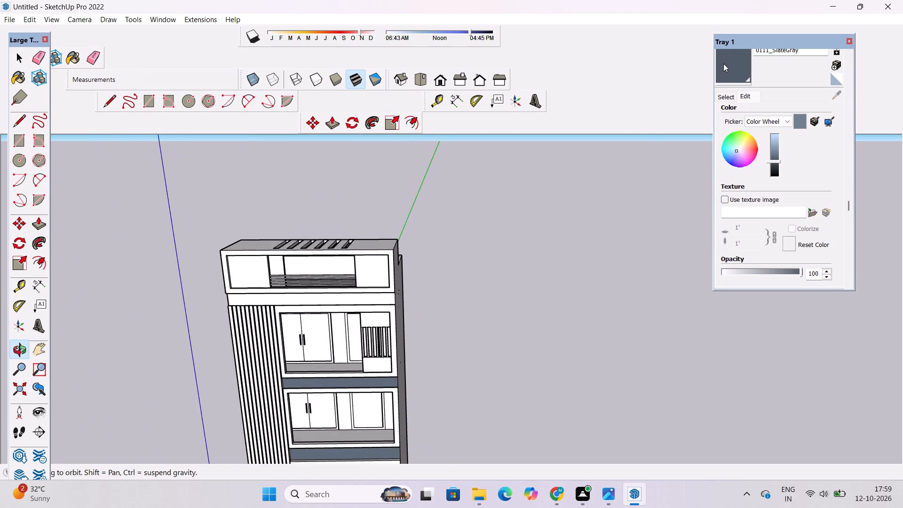
Paint the full-width horizontal band directly beneath the rooftop frame with 0111_SlateGray.
click(723, 63)
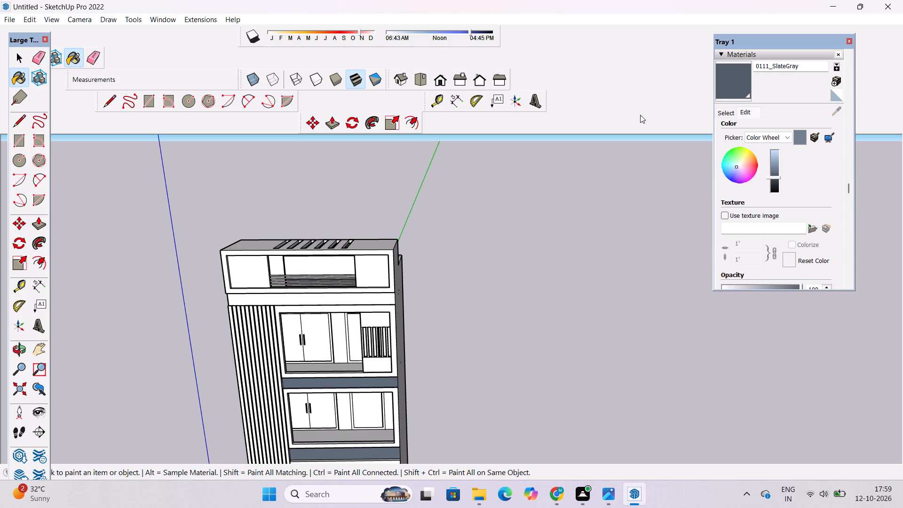
scroll(639, 103, down, 1)
scroll(619, 136, down, 3)
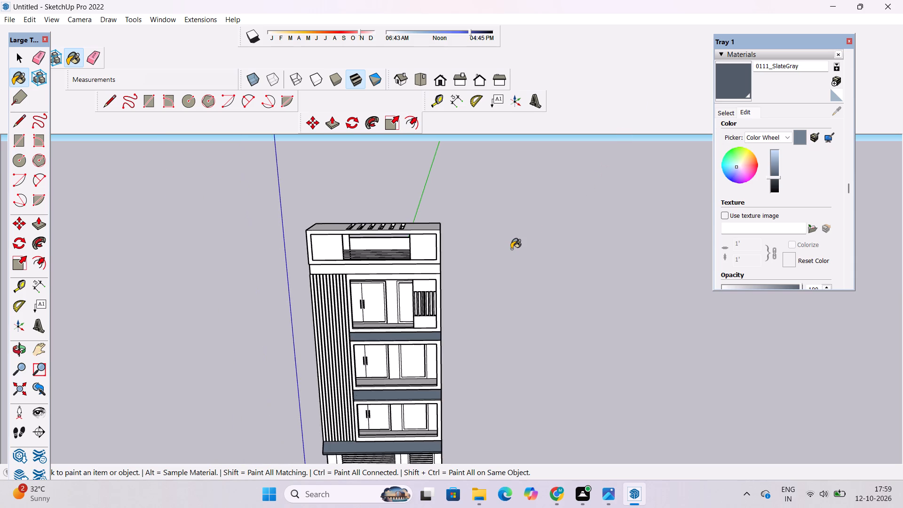
scroll(508, 251, up, 1)
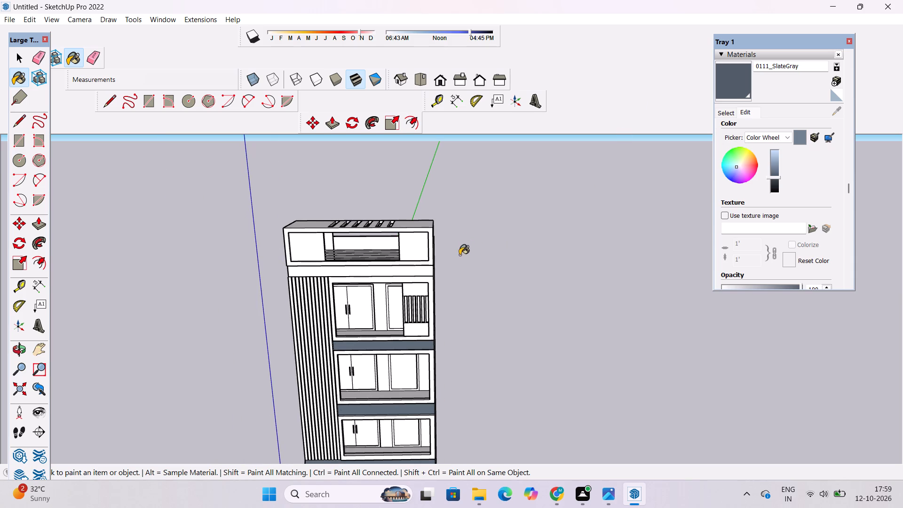
scroll(433, 265, up, 12)
click(429, 271)
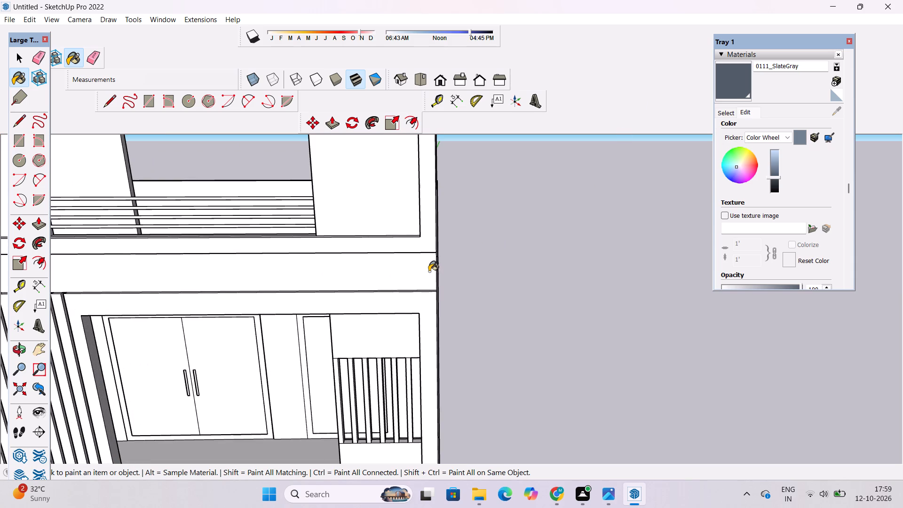
Paint both solid side panels flanking the railing opening inside the rooftop frame with 0111_SlateGray.
scroll(425, 273, down, 2)
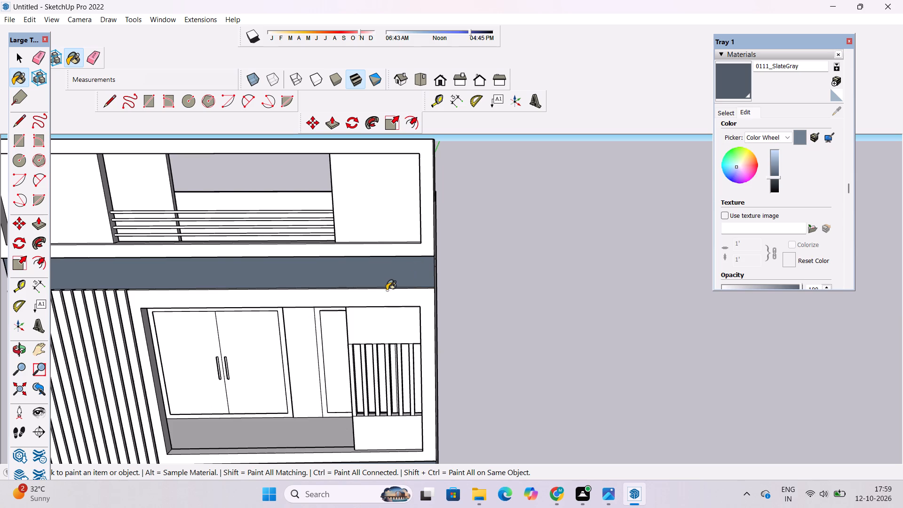
scroll(380, 294, down, 1)
click(402, 218)
scroll(420, 257, down, 4)
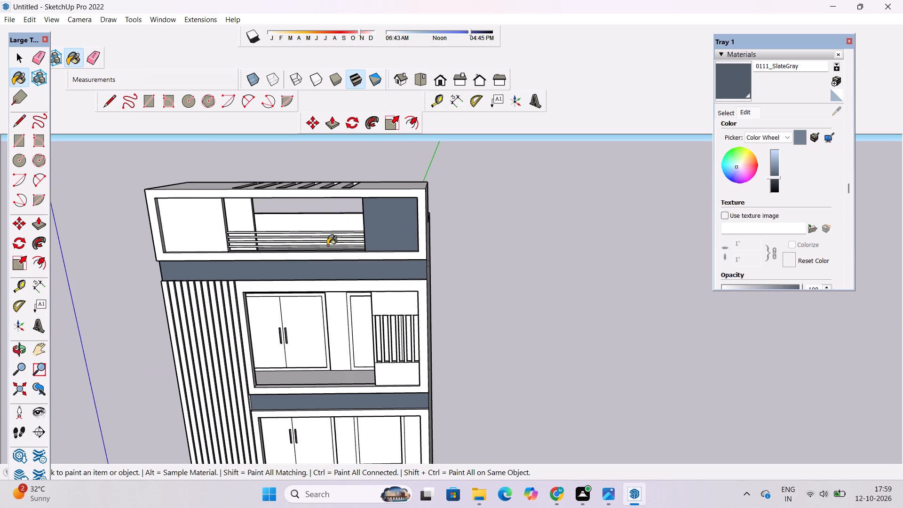
click(208, 220)
Examine the painted rooftop panels and bands, the top-floor balcony and its slatted screen from several angles.
scroll(293, 240, down, 3)
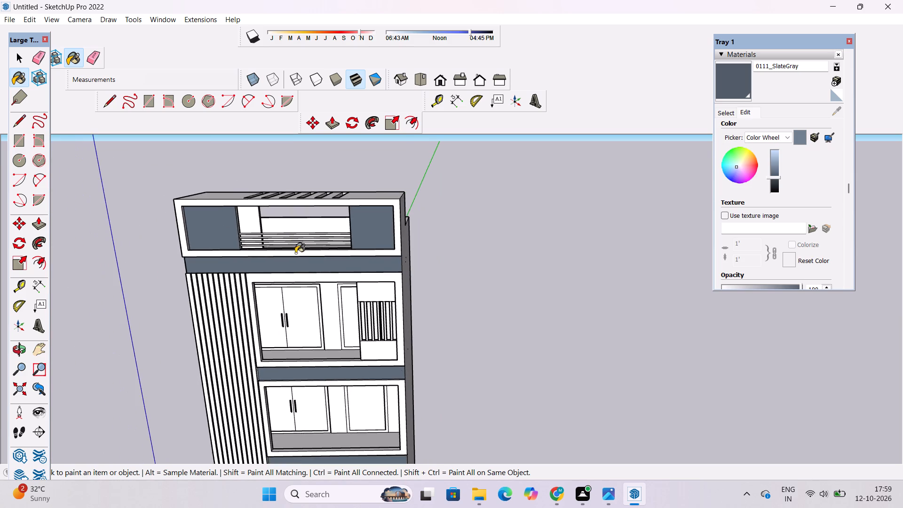
scroll(272, 244, down, 6)
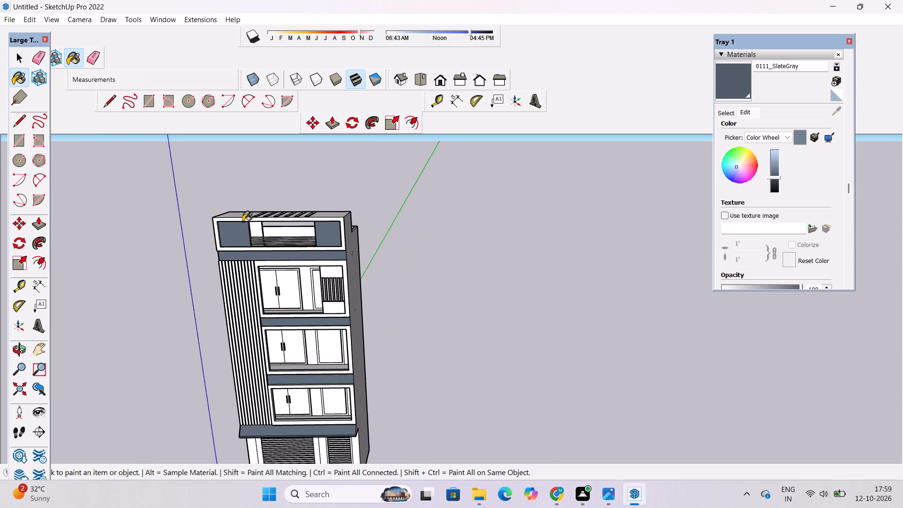
scroll(243, 222, down, 1)
scroll(271, 295, up, 1)
key(o)
drag(377, 324, 277, 299)
scroll(350, 218, up, 7)
shift+drag(388, 195, 391, 238)
scroll(283, 282, up, 5)
drag(164, 271, 313, 324)
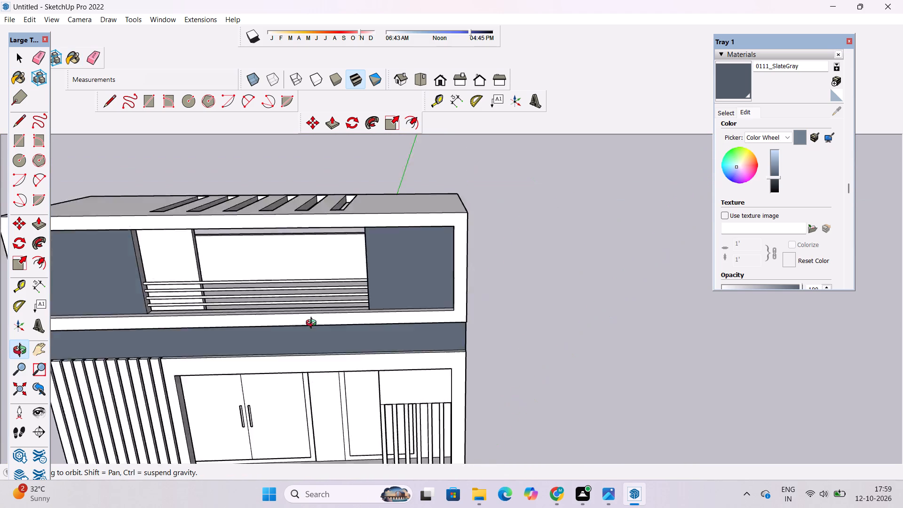
drag(313, 324, 370, 362)
shift+drag(336, 351, 334, 282)
scroll(334, 278, down, 3)
drag(390, 304, 347, 280)
scroll(331, 279, up, 2)
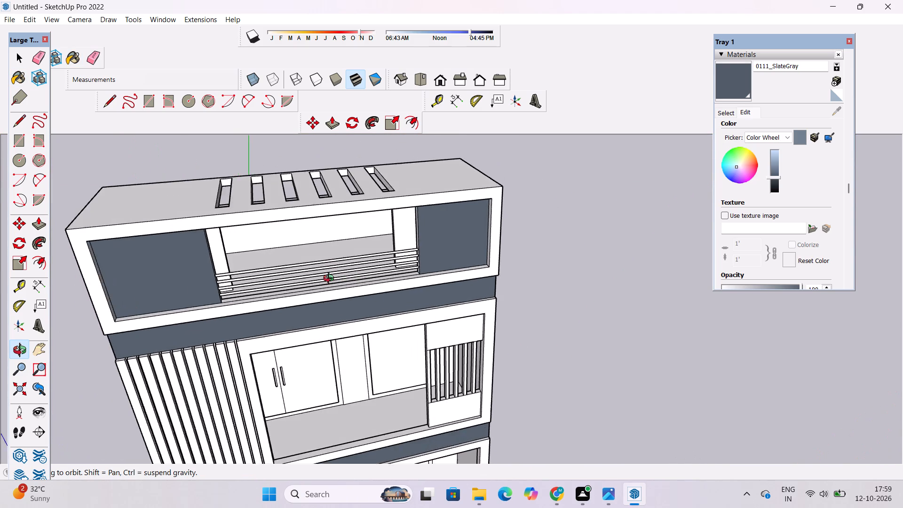
scroll(331, 279, up, 1)
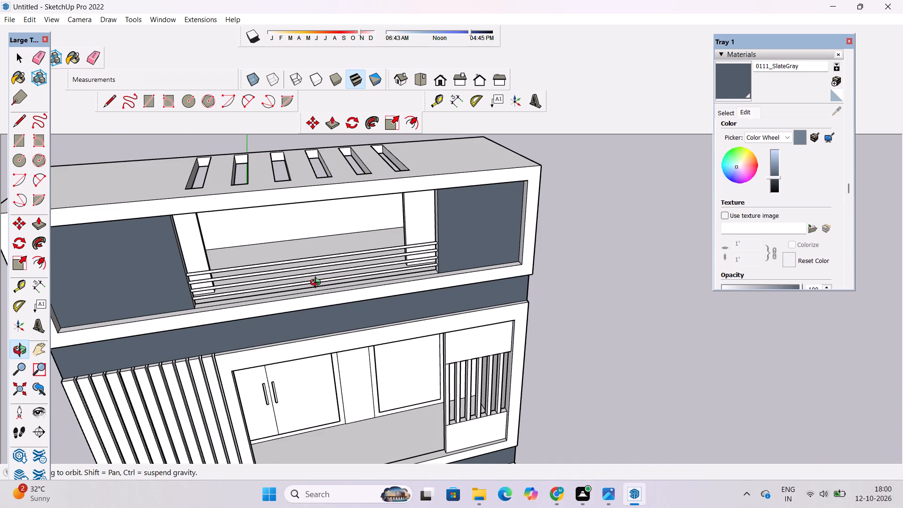
drag(502, 314, 247, 291)
scroll(370, 304, down, 2)
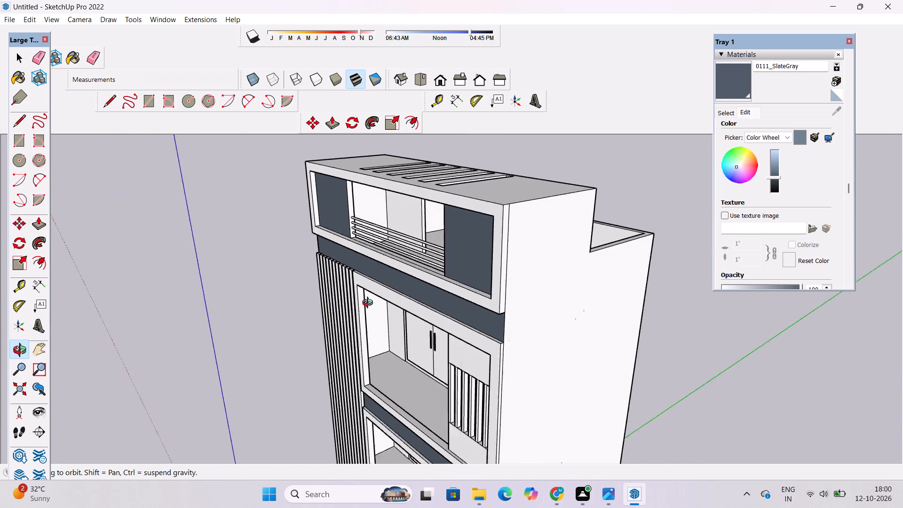
scroll(370, 304, down, 3)
shift+drag(384, 331, 390, 291)
drag(387, 298, 554, 275)
drag(380, 337, 586, 318)
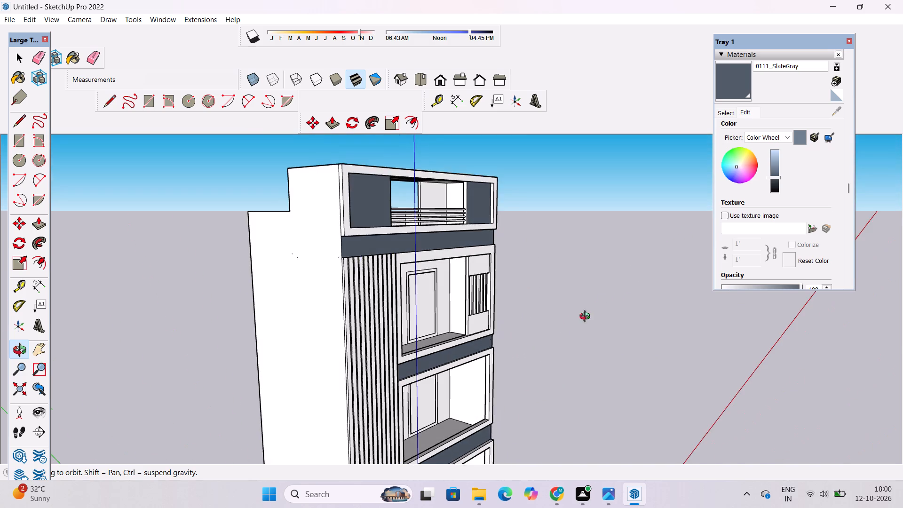
scroll(490, 303, up, 8)
drag(436, 294, 408, 318)
scroll(407, 318, down, 1)
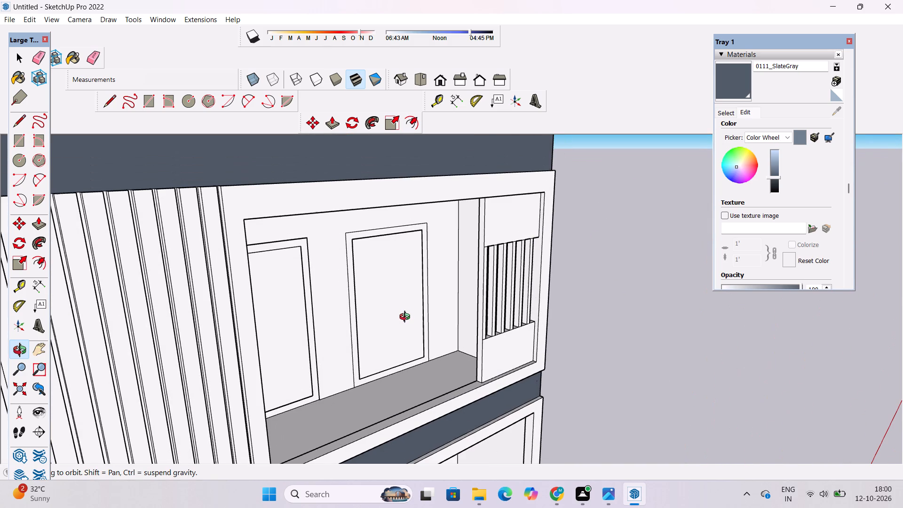
scroll(403, 314, down, 2)
drag(501, 325, 462, 338)
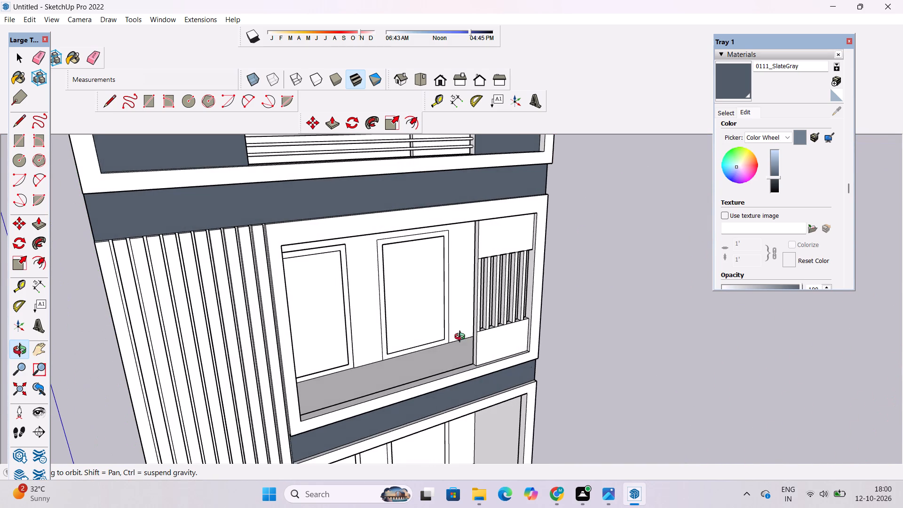
drag(467, 341, 413, 335)
shift+drag(431, 344, 428, 321)
drag(428, 321, 414, 328)
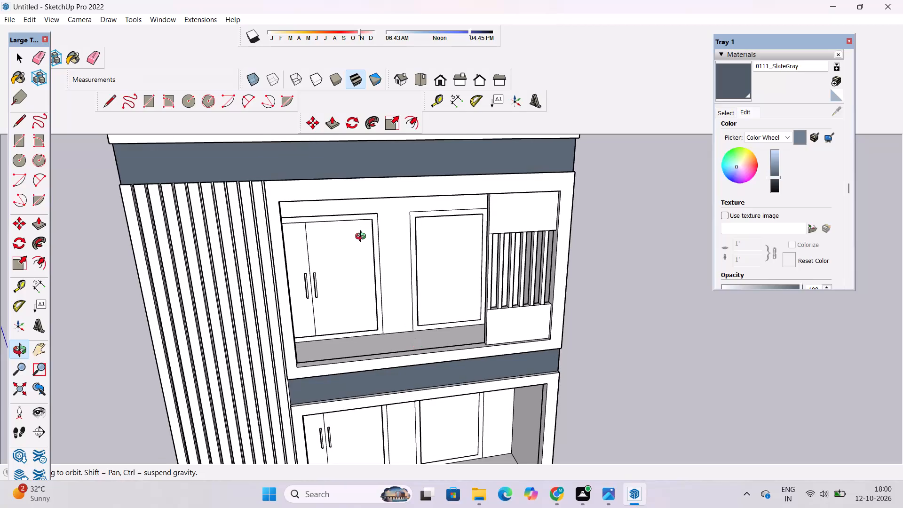
scroll(363, 238, down, 3)
shift+drag(378, 286, 391, 270)
drag(392, 270, 367, 271)
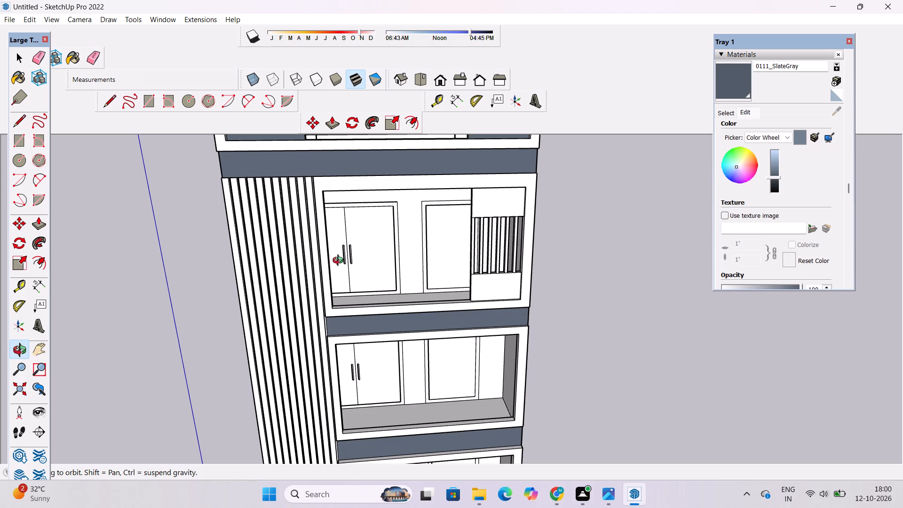
Examine the whole front elevation, from the rooftop panels and painted bands down to the canopy, shutters and entrance steps.
scroll(345, 264, down, 6)
scroll(343, 287, up, 4)
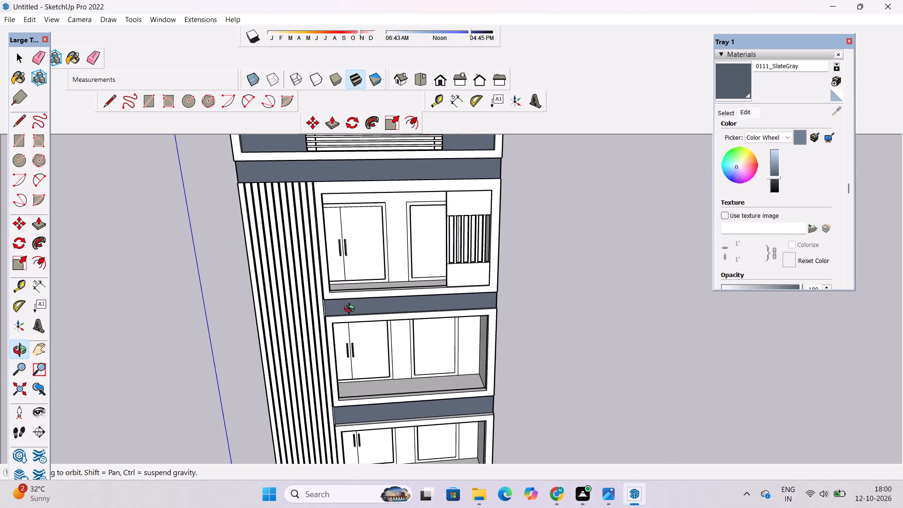
drag(351, 319, 351, 305)
shift+drag(354, 301, 379, 300)
scroll(380, 300, up, 2)
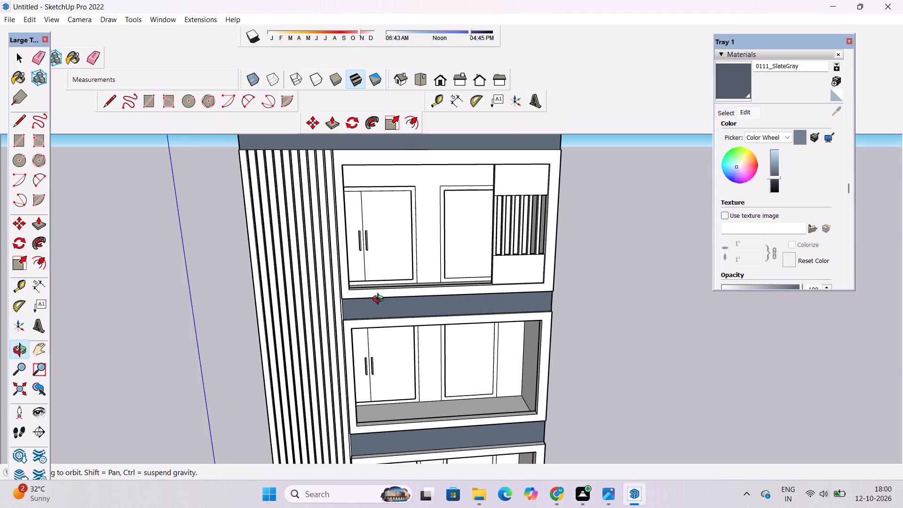
scroll(381, 300, down, 5)
drag(407, 329, 398, 302)
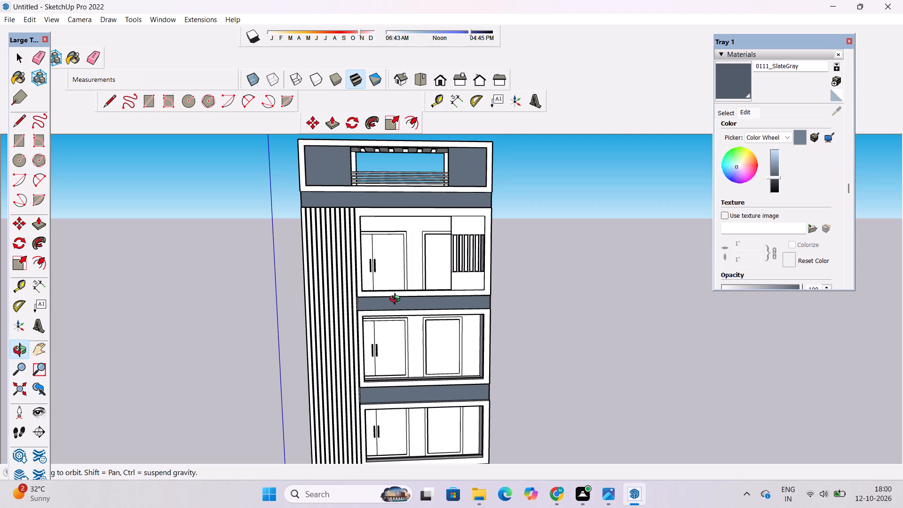
scroll(399, 303, down, 4)
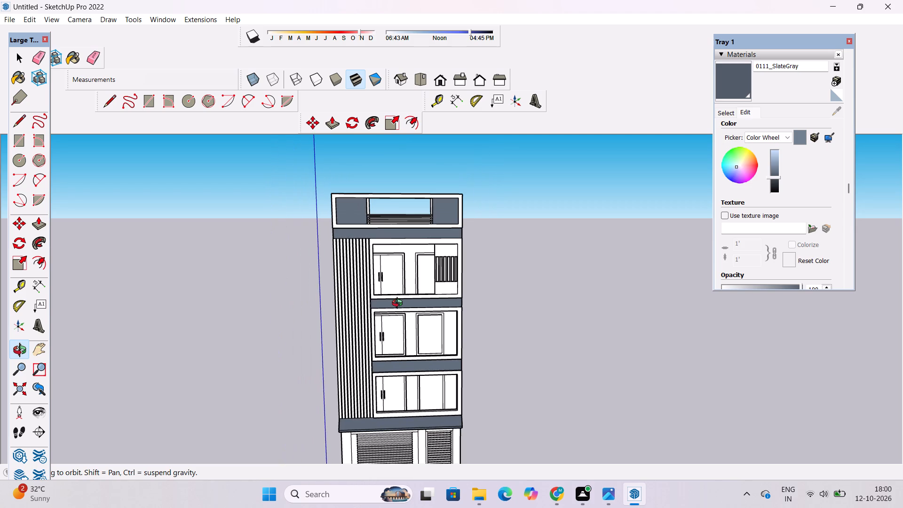
scroll(413, 286, down, 5)
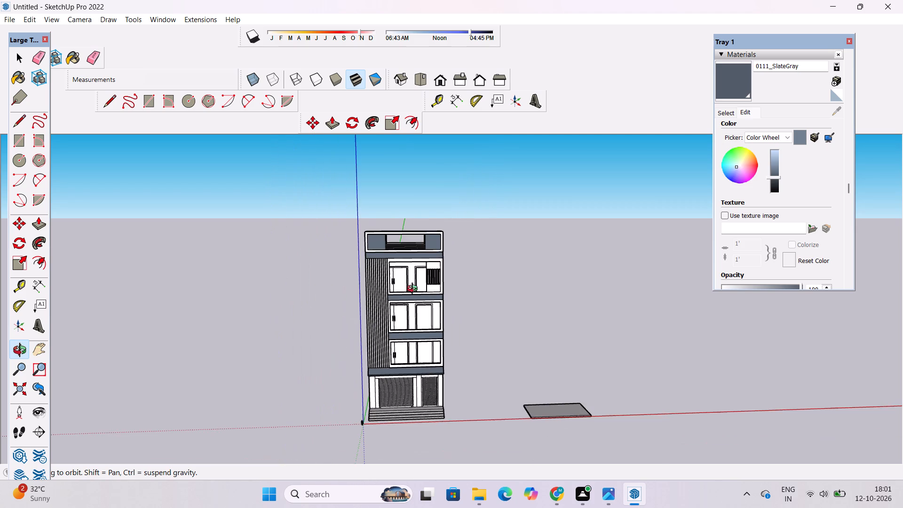
drag(587, 310, 516, 337)
scroll(428, 381, up, 5)
scroll(419, 377, down, 7)
scroll(412, 435, up, 7)
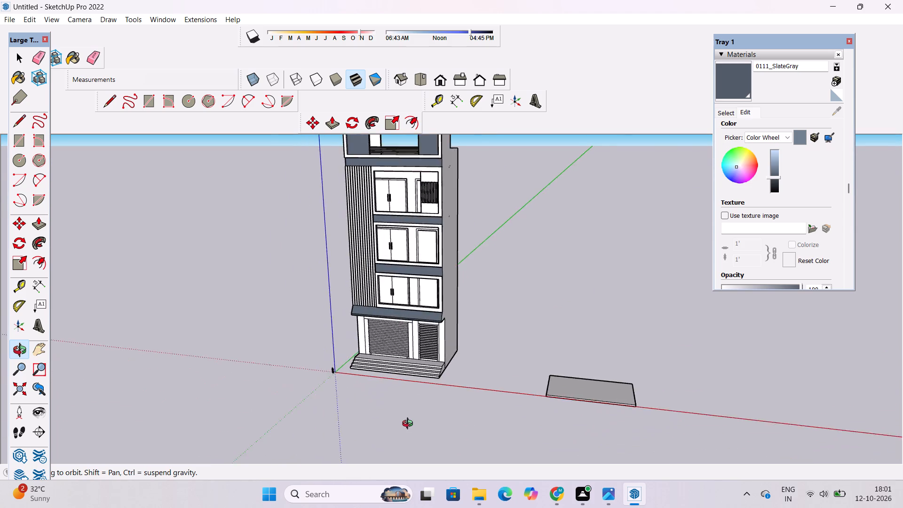
scroll(410, 425, up, 10)
drag(382, 356, 481, 297)
scroll(465, 290, down, 6)
scroll(445, 311, up, 4)
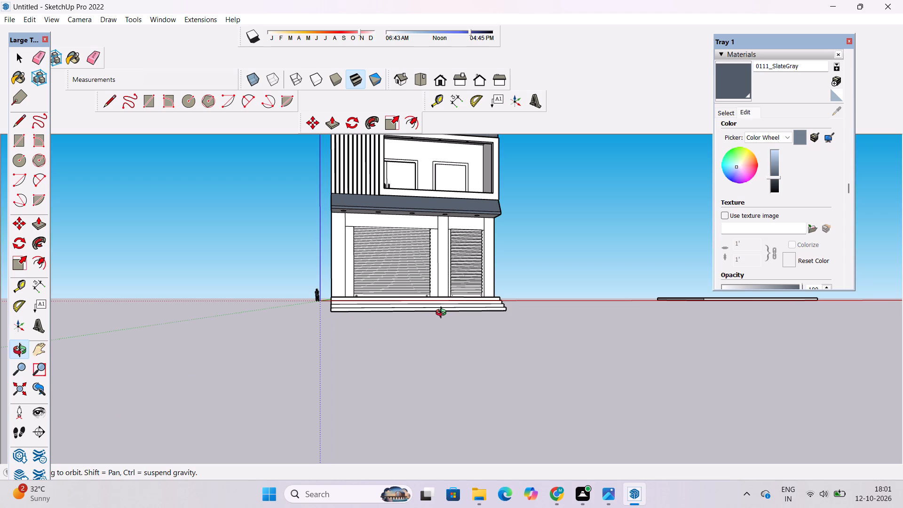
scroll(443, 314, down, 8)
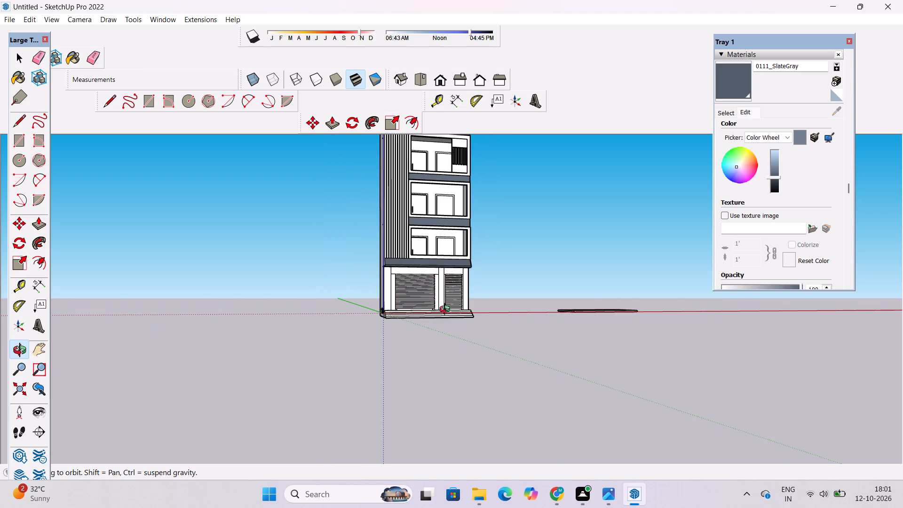
scroll(447, 310, down, 5)
scroll(459, 177, up, 10)
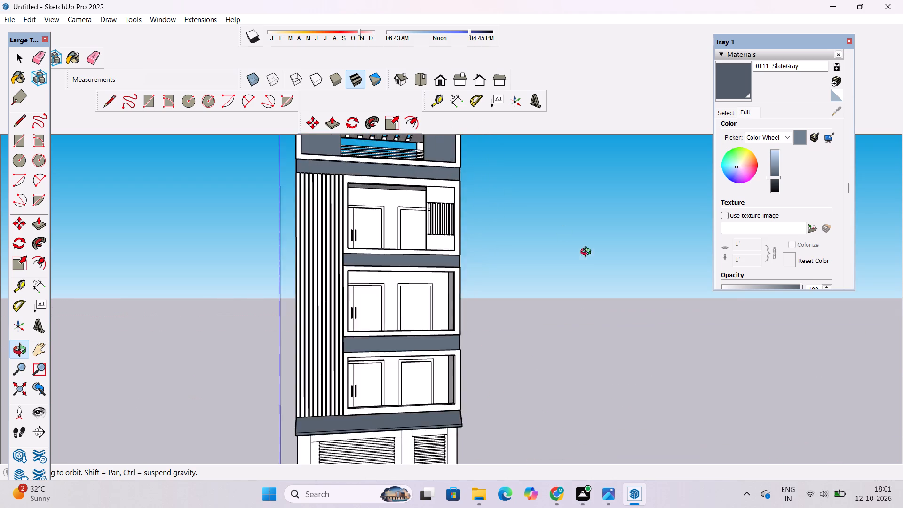
drag(589, 262, 377, 301)
scroll(377, 302, down, 7)
scroll(437, 243, up, 2)
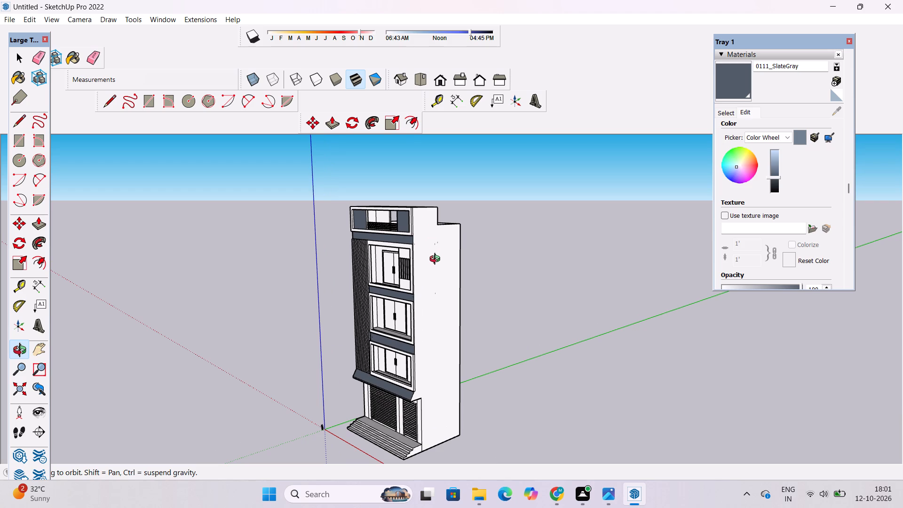
Erase the small stray edge fragments on the building's plain side wall beside the top floor.
shift+drag(437, 270, 434, 264)
shift+scroll(427, 238, down, 3)
shift+drag(431, 236, 406, 246)
key(e)
scroll(407, 262, up, 3)
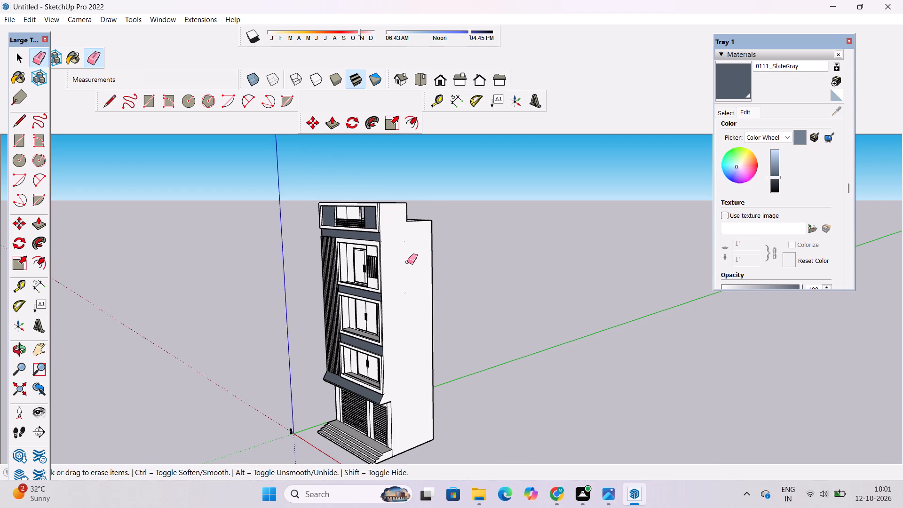
drag(412, 236, 406, 239)
drag(409, 233, 408, 238)
drag(408, 238, 405, 232)
drag(406, 230, 404, 238)
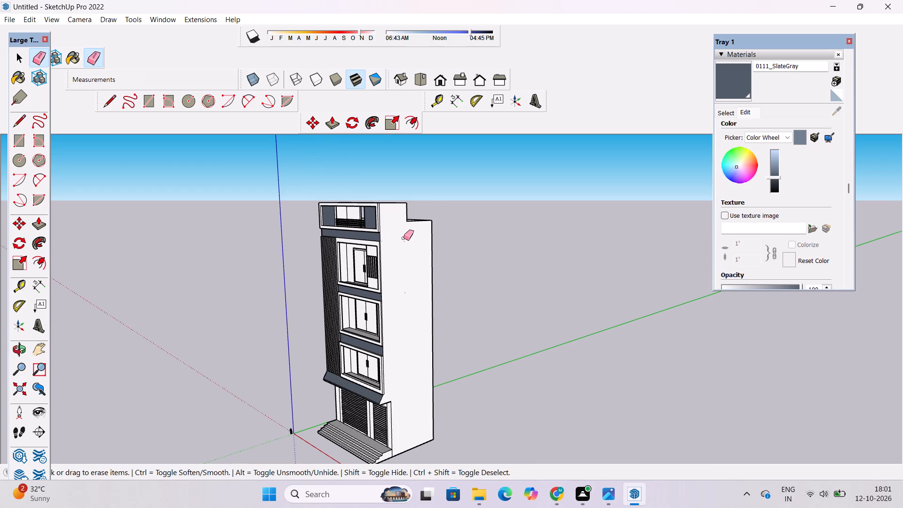
drag(404, 238, 389, 247)
scroll(388, 244, up, 2)
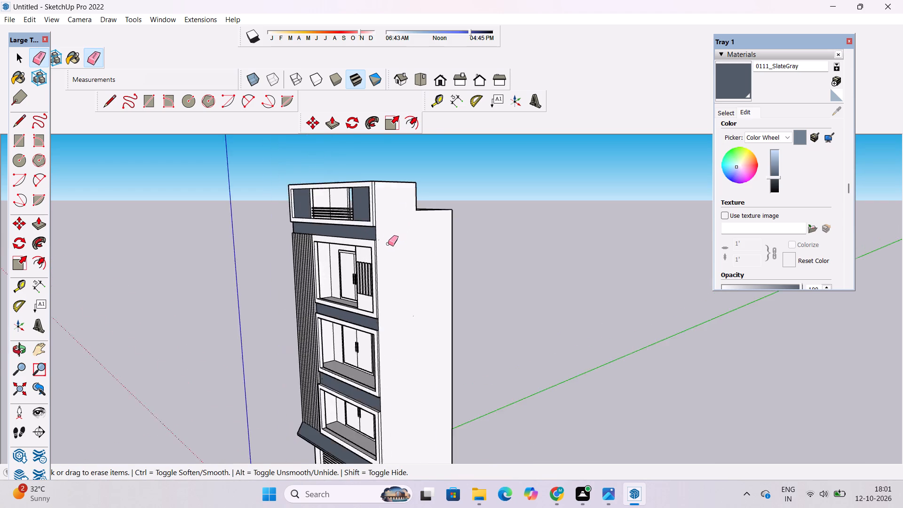
scroll(388, 244, up, 13)
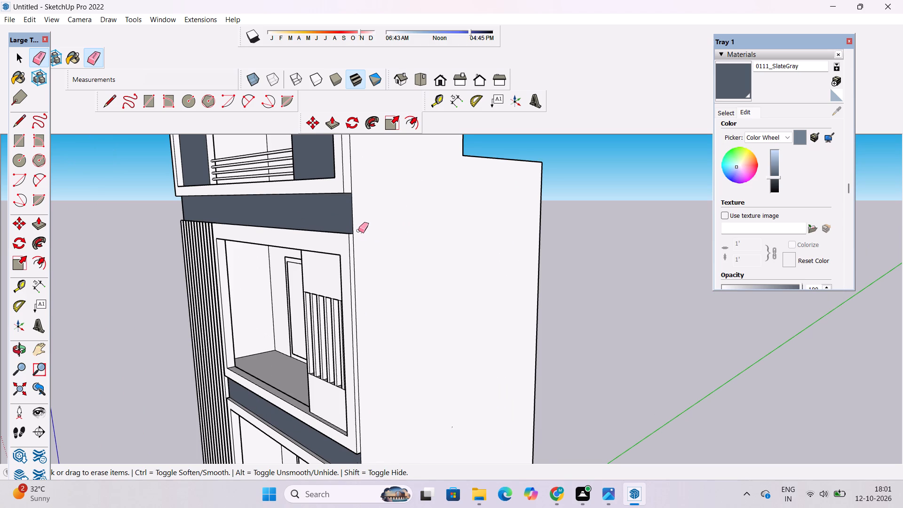
click(358, 231)
scroll(387, 200, down, 12)
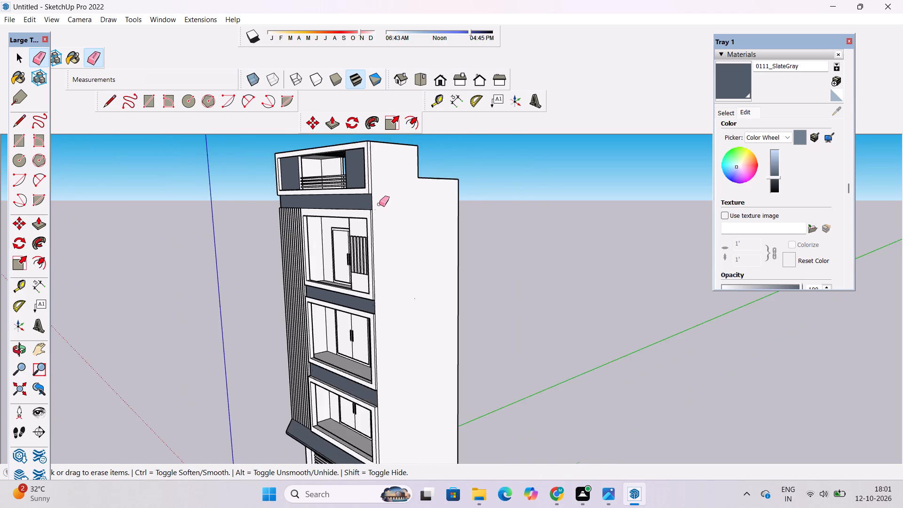
scroll(422, 349, up, 10)
key(space)
Examine the side wall, balconies, vertical fins and painted bands from several angles and distances.
key(o)
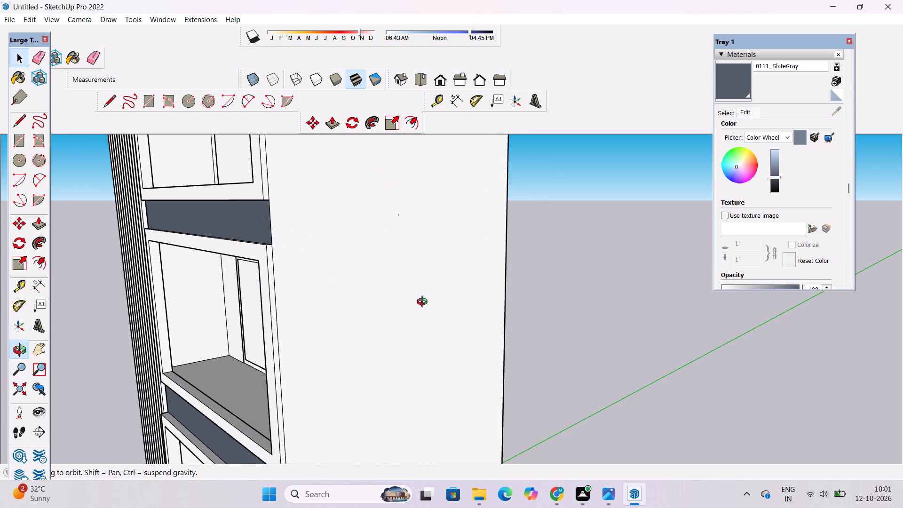
scroll(425, 304, down, 5)
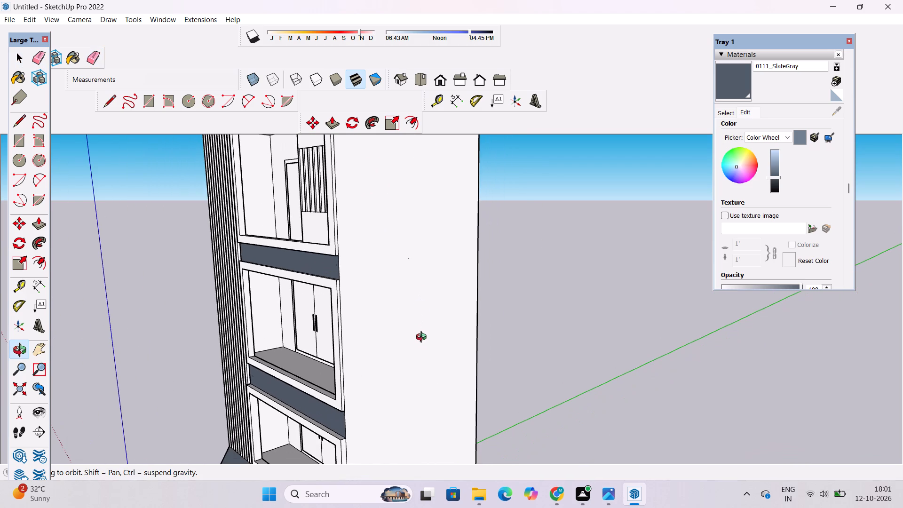
drag(410, 357, 411, 338)
scroll(411, 334, down, 1)
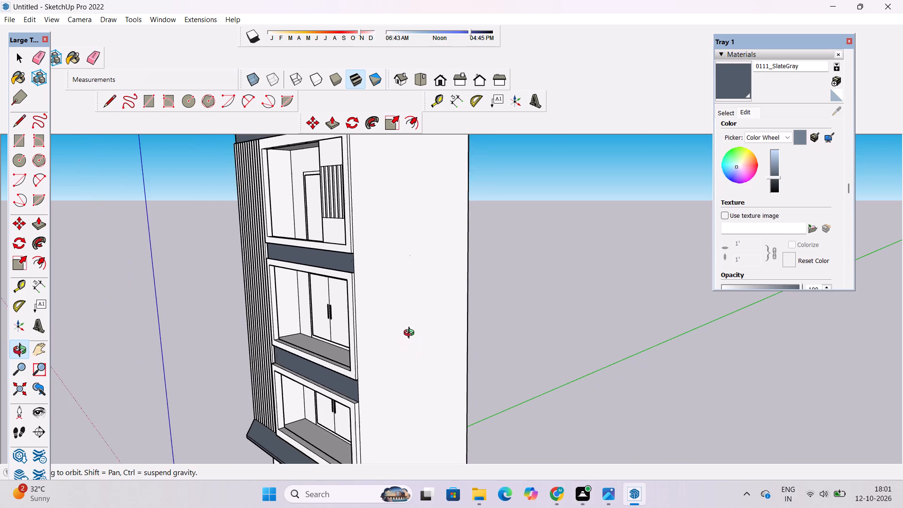
scroll(411, 334, down, 2)
scroll(343, 278, down, 3)
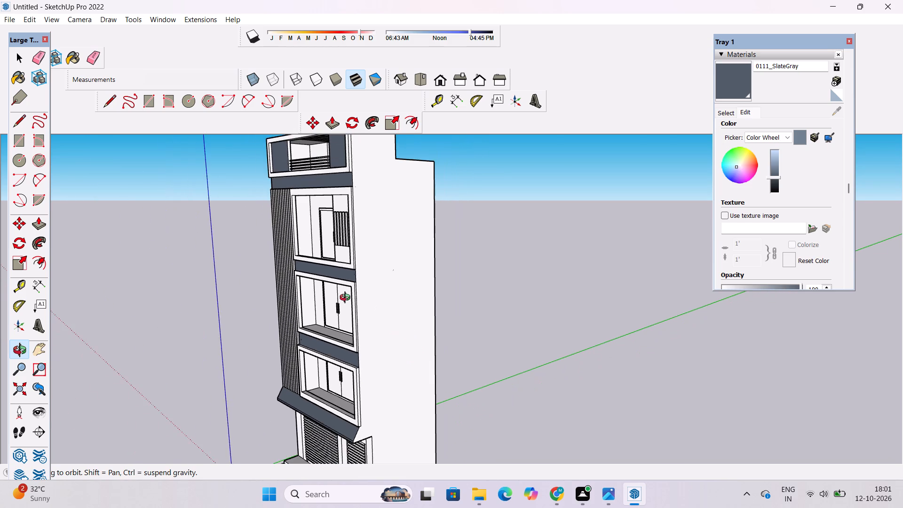
scroll(353, 304, down, 3)
drag(355, 333, 392, 352)
scroll(383, 346, down, 5)
shift+drag(381, 349, 382, 366)
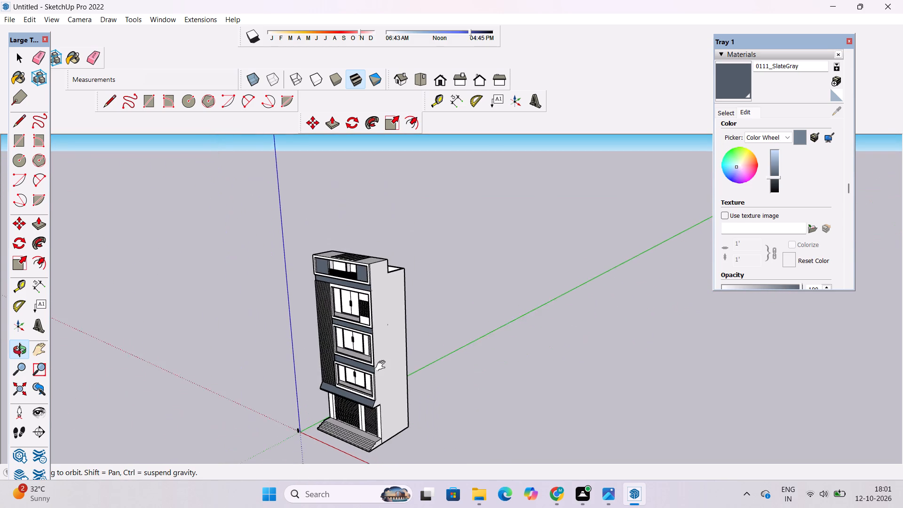
shift+drag(382, 366, 393, 310)
scroll(382, 309, up, 9)
drag(380, 347, 410, 357)
drag(398, 363, 409, 343)
scroll(409, 340, down, 3)
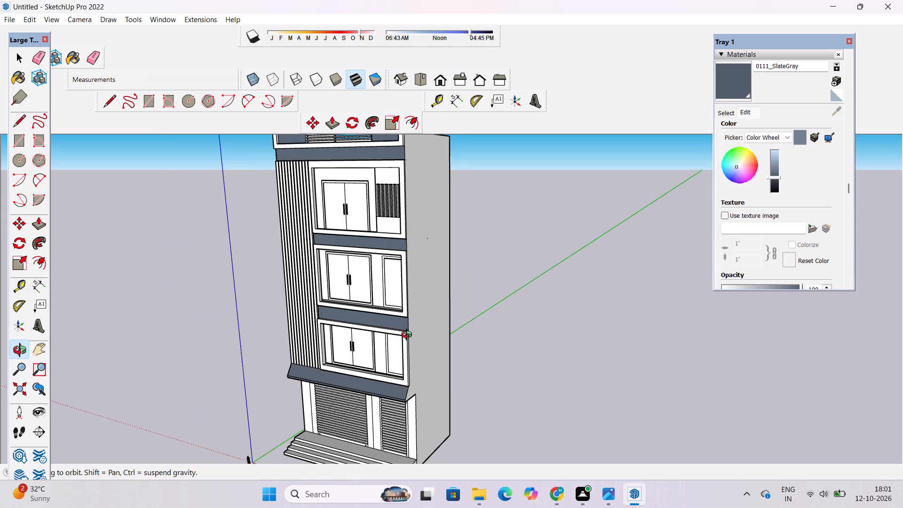
scroll(398, 335, down, 4)
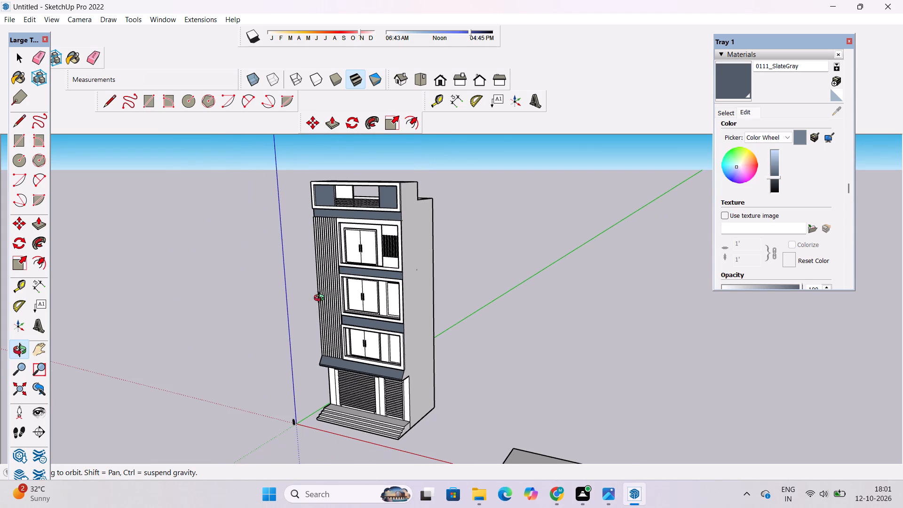
drag(317, 292, 344, 285)
shift+drag(349, 277, 344, 340)
scroll(328, 316, up, 5)
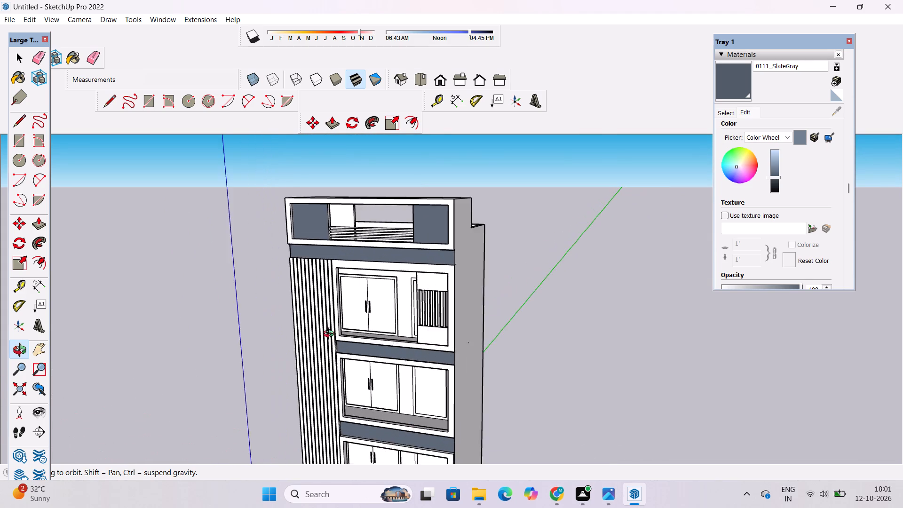
shift+drag(337, 348, 355, 282)
drag(331, 300, 420, 267)
shift+click(421, 268)
shift+scroll(421, 268, down, 5)
drag(434, 276, 412, 279)
drag(411, 280, 364, 290)
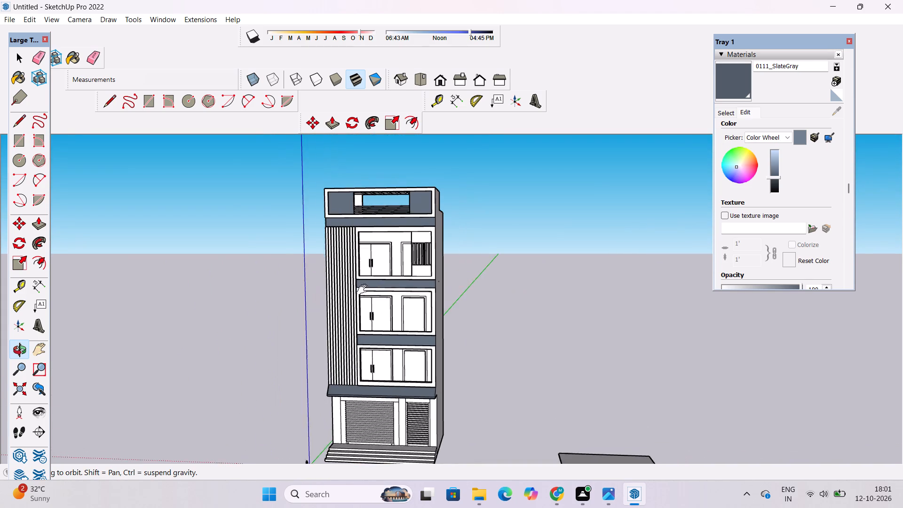
drag(364, 290, 387, 286)
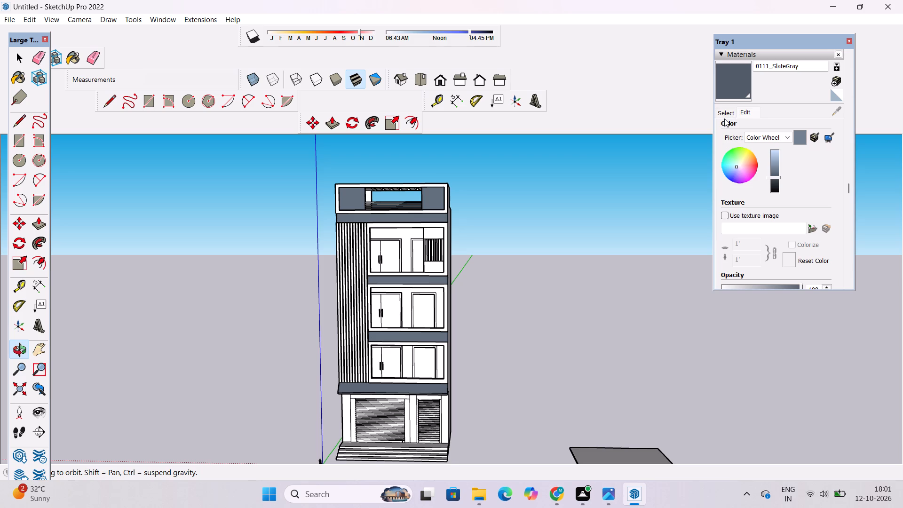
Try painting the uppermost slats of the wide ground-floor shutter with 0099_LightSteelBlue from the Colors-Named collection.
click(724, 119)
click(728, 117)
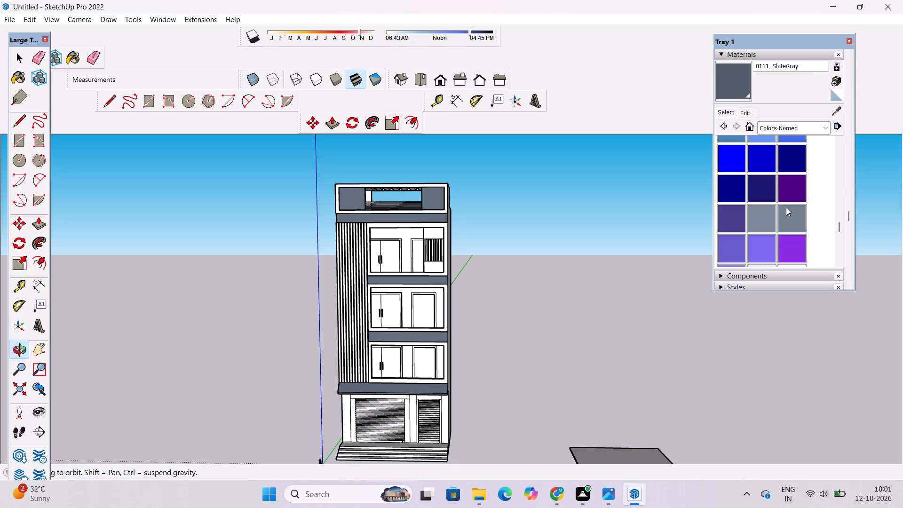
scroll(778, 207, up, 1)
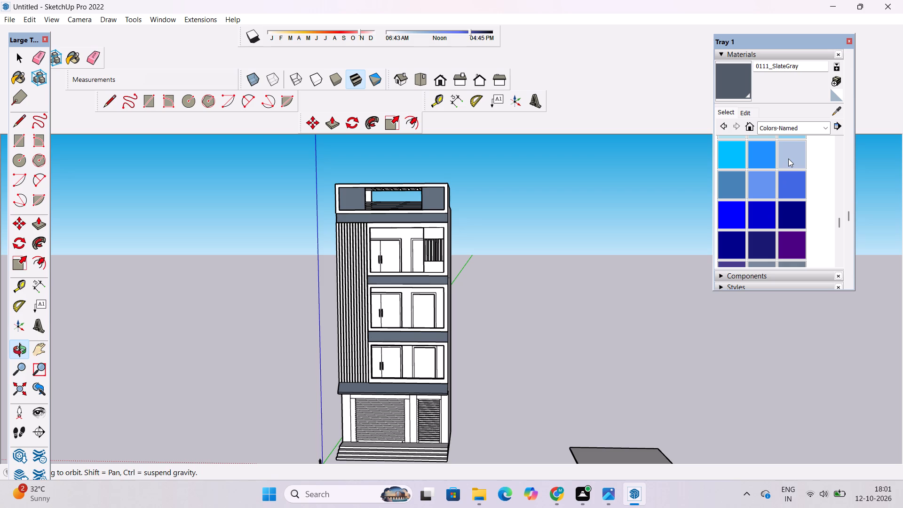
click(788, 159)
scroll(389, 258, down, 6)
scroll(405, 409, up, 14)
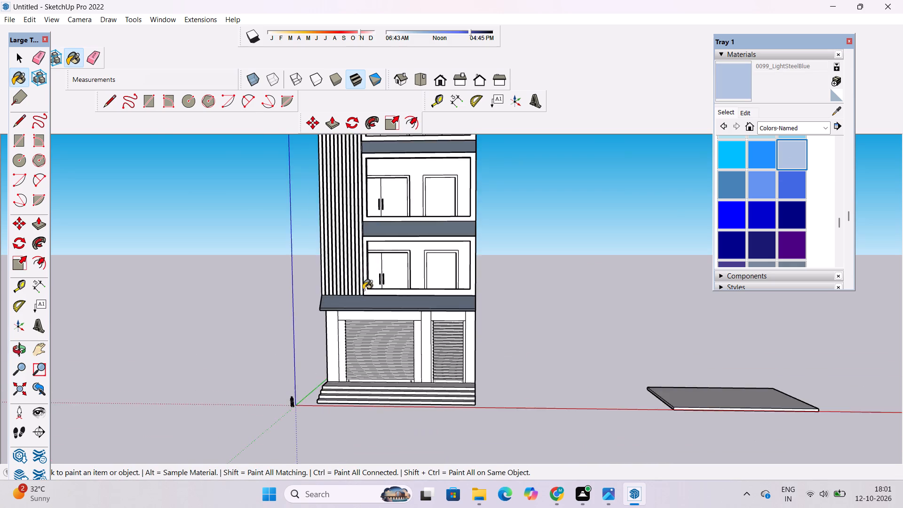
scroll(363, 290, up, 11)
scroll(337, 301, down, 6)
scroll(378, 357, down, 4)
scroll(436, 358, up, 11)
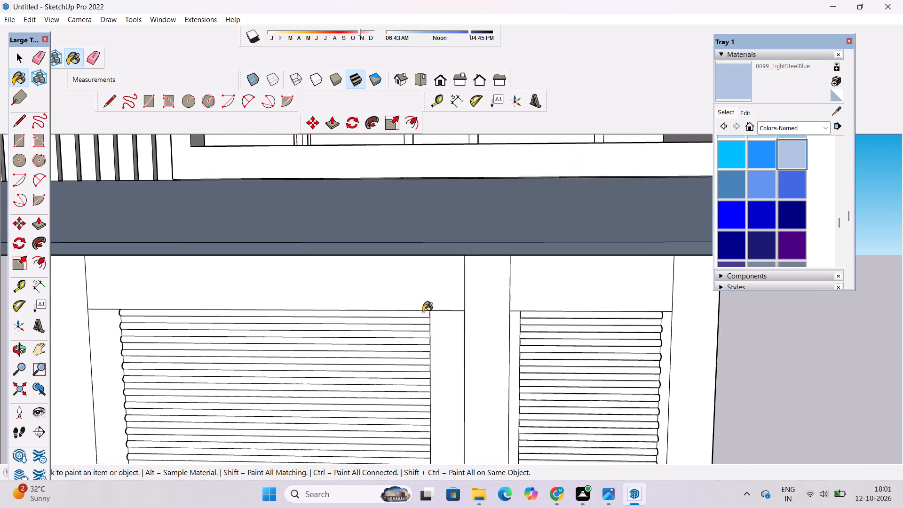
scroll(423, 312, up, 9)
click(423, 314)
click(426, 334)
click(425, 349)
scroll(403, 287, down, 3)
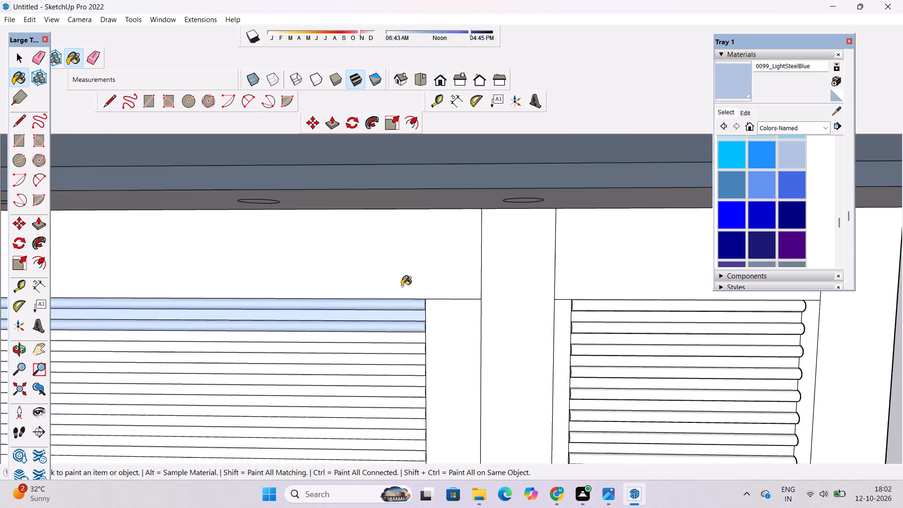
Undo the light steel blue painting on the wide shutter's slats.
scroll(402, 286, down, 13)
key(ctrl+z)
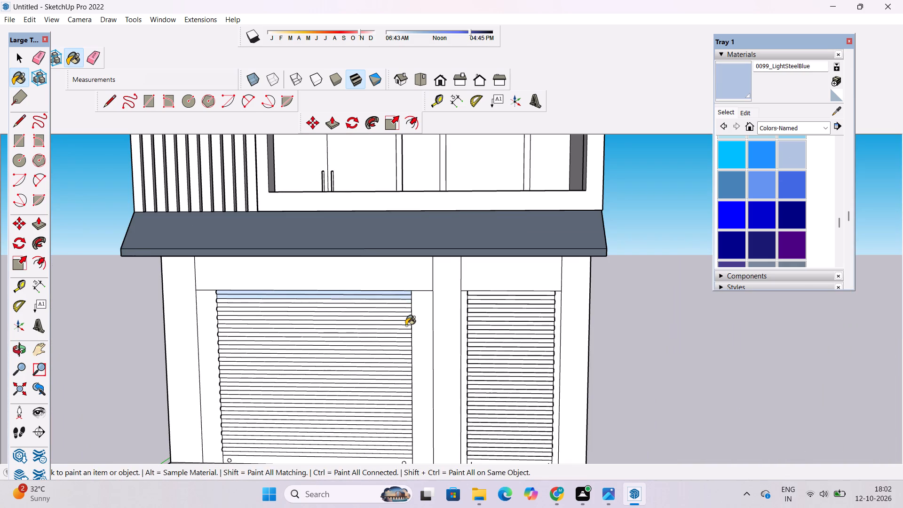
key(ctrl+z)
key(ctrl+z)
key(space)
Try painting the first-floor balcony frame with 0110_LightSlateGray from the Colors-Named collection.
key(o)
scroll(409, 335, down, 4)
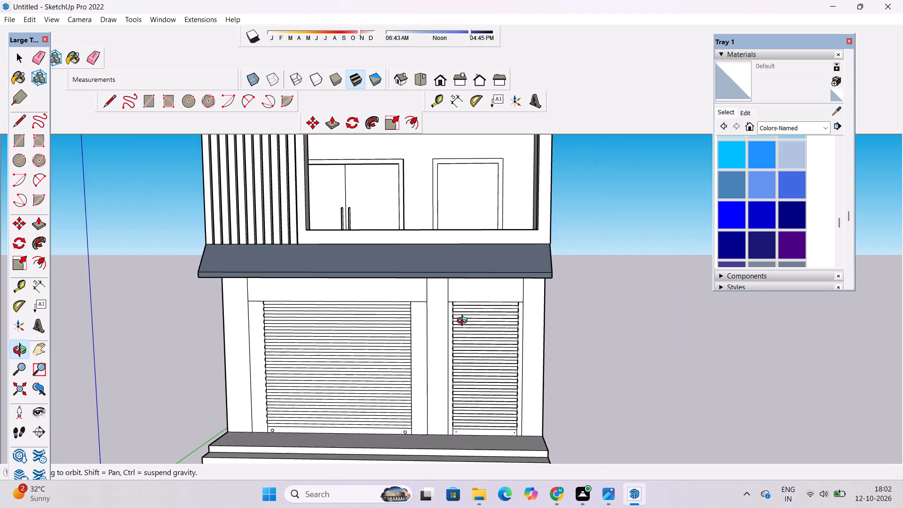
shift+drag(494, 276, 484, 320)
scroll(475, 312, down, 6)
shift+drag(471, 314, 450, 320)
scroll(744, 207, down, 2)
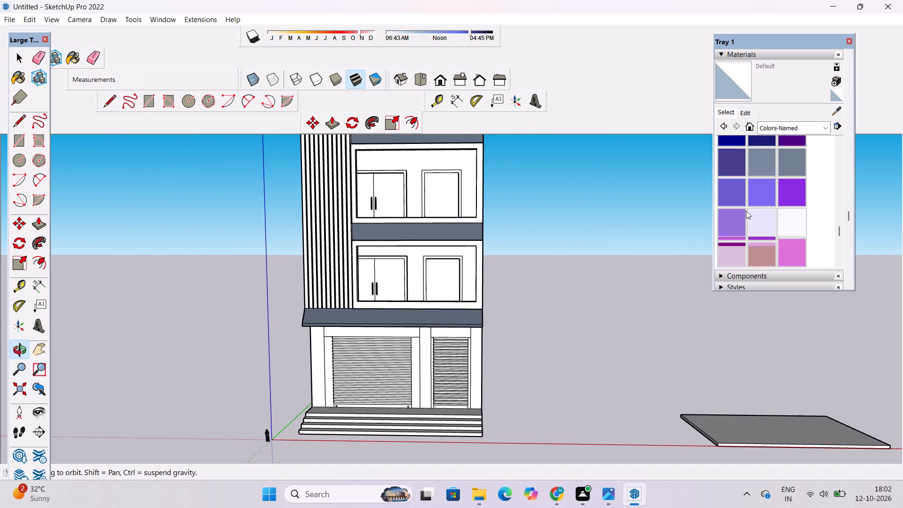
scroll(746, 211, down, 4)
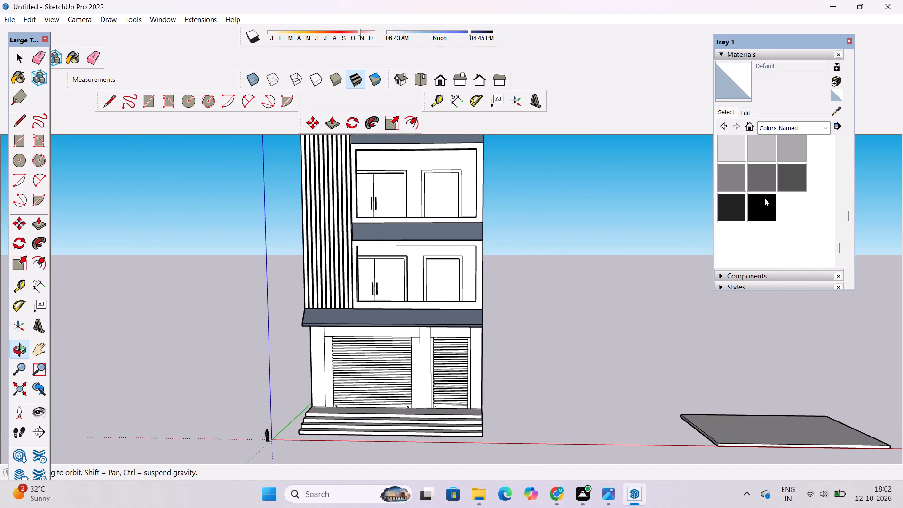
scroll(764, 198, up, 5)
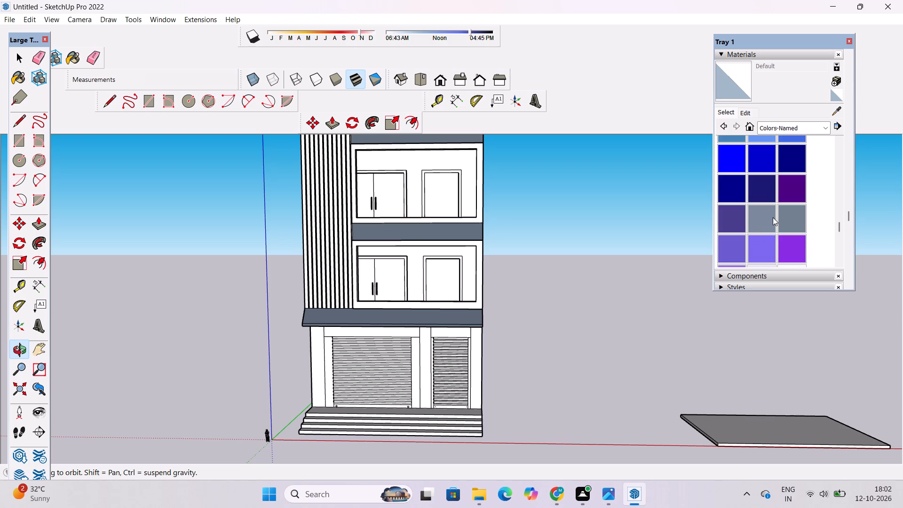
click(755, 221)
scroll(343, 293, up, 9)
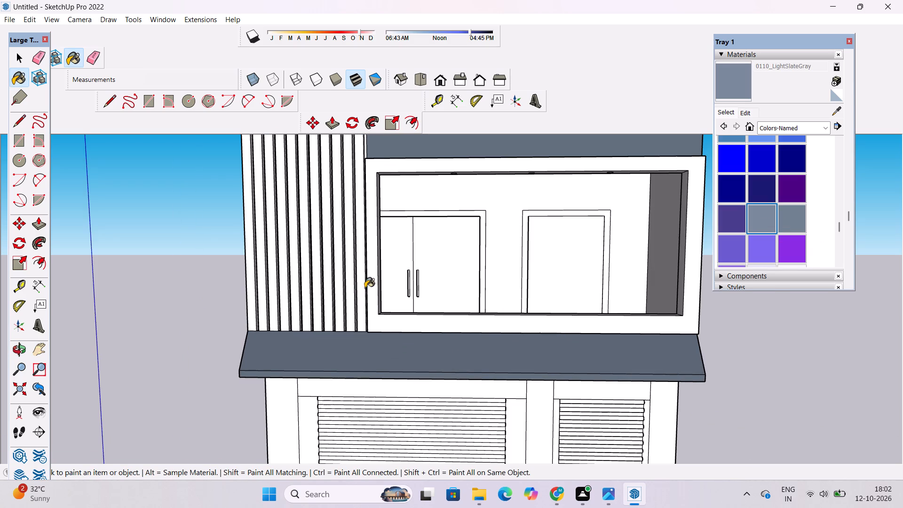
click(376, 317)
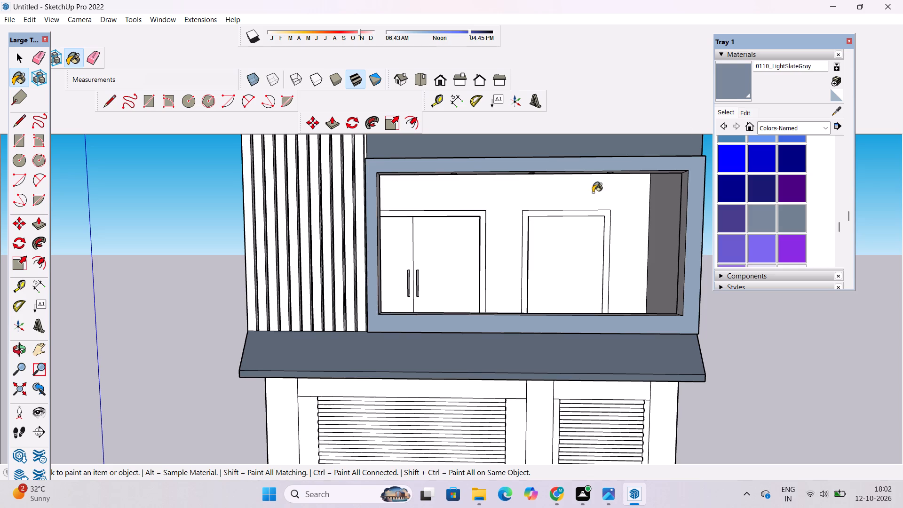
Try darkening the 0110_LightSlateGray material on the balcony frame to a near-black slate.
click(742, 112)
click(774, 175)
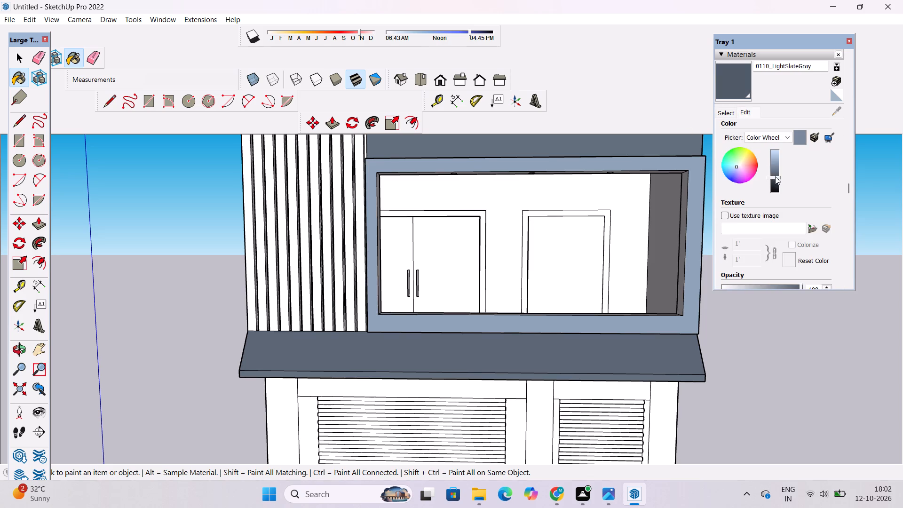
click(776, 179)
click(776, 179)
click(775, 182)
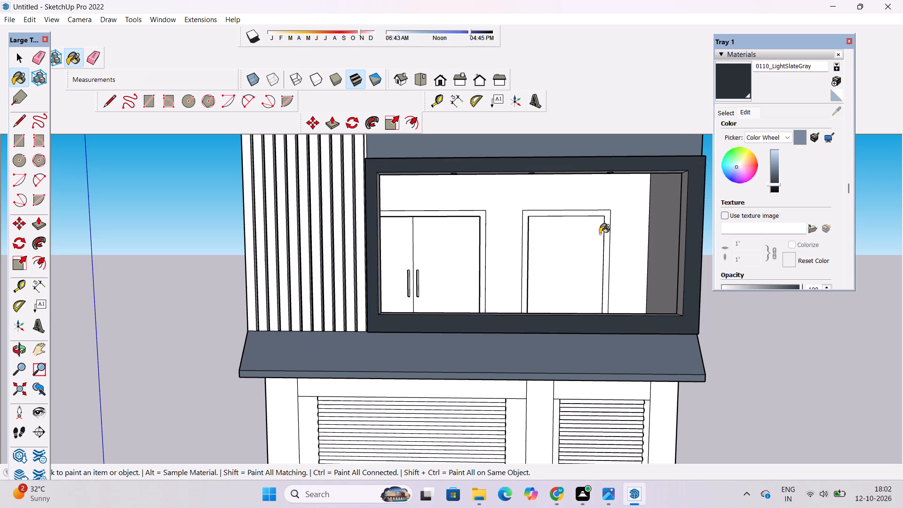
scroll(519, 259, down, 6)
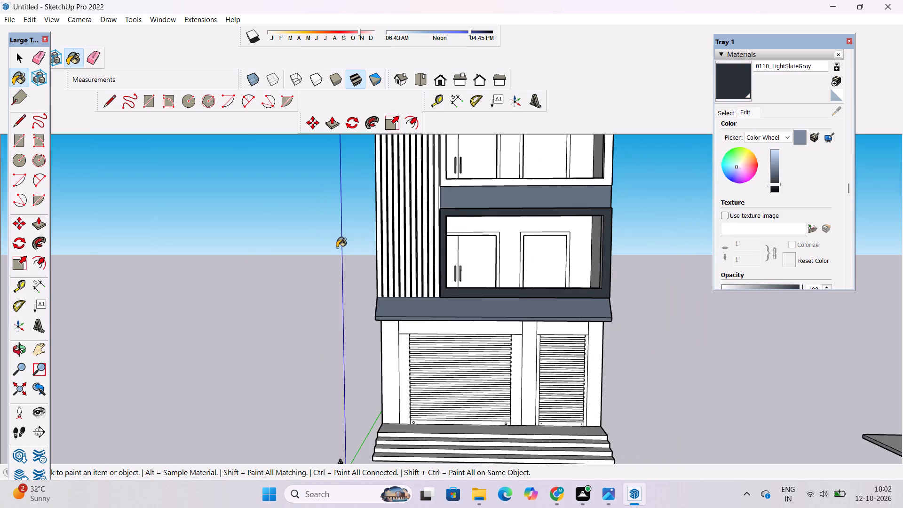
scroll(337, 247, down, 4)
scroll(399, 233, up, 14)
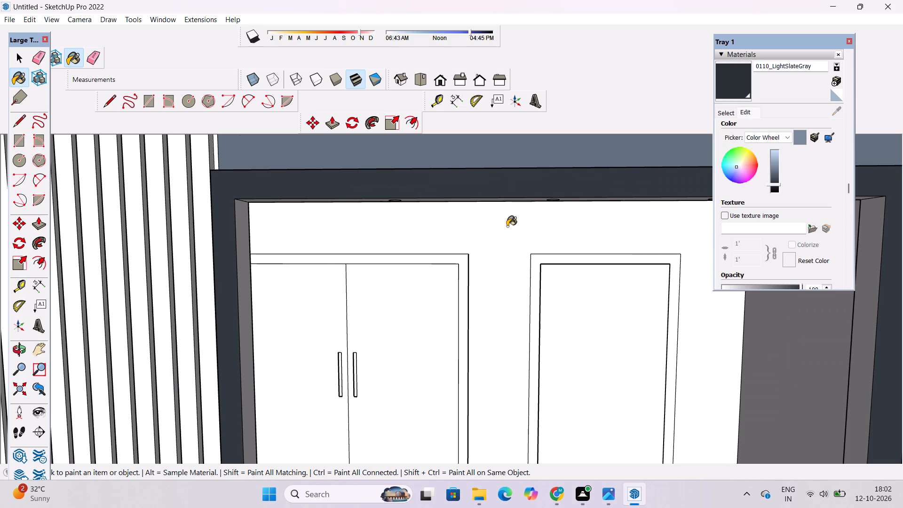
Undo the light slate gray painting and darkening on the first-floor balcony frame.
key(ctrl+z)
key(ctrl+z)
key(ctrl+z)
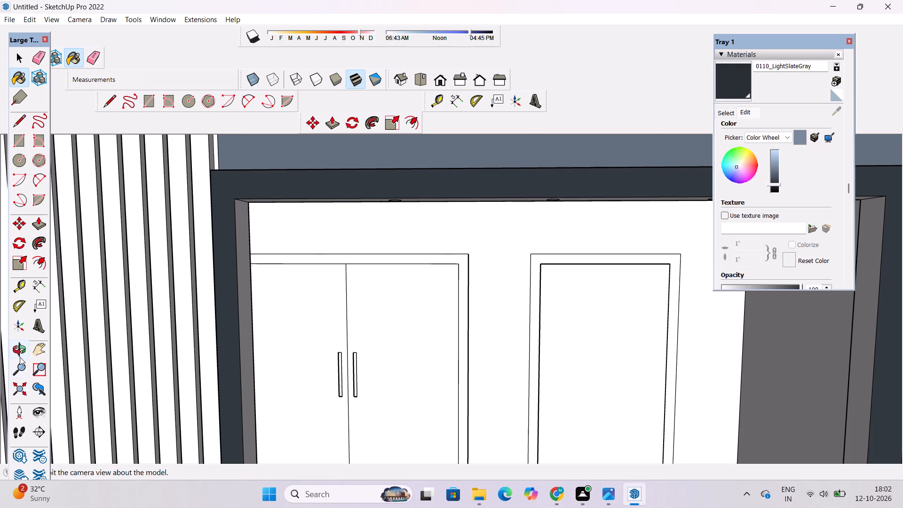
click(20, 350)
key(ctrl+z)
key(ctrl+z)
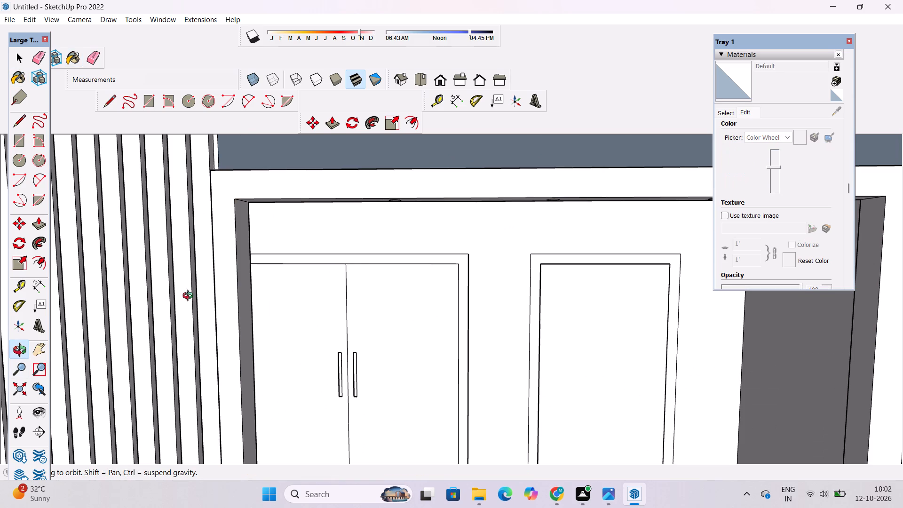
Paint the first-floor balcony frame with 0078_DarkSlateGray from the Colors-Named collection.
click(724, 114)
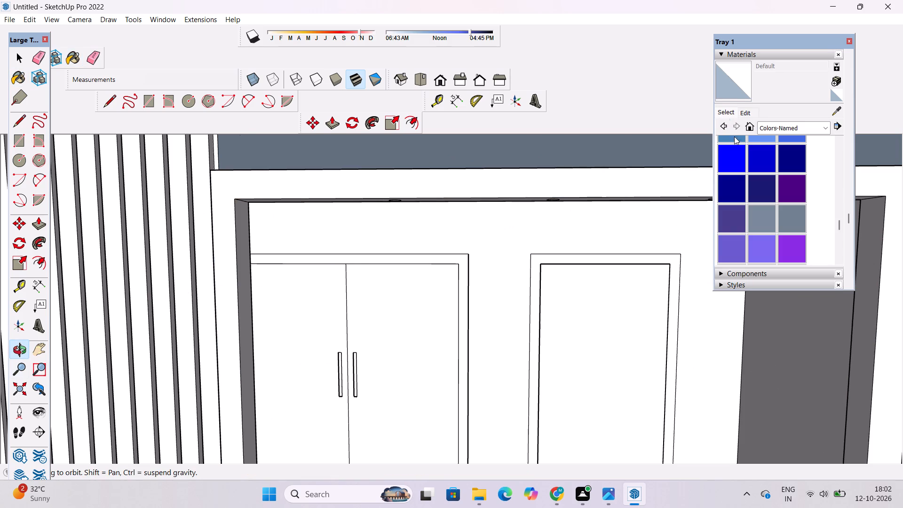
scroll(782, 213, up, 5)
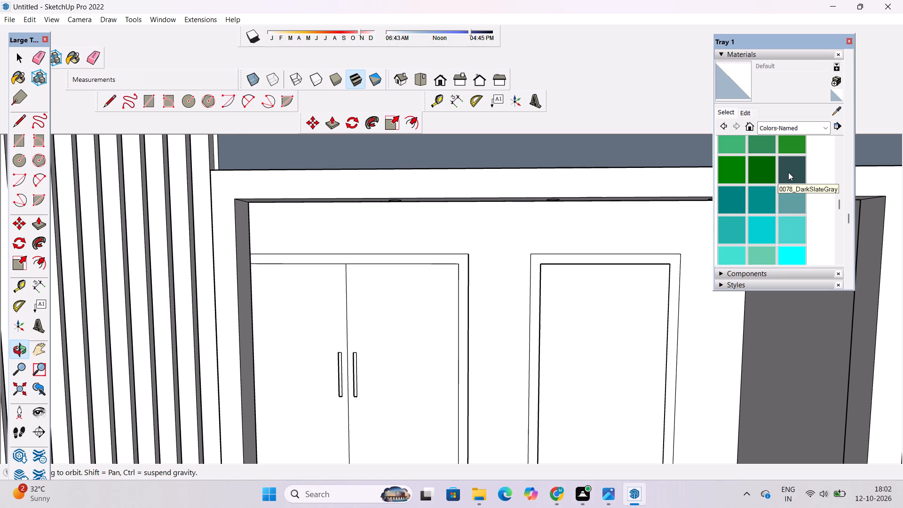
click(788, 172)
scroll(582, 202, down, 5)
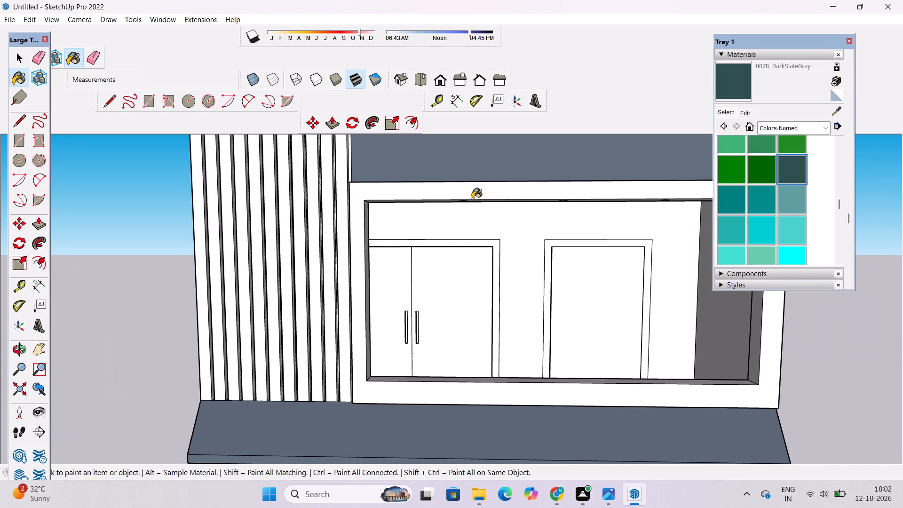
click(479, 195)
scroll(349, 224, down, 4)
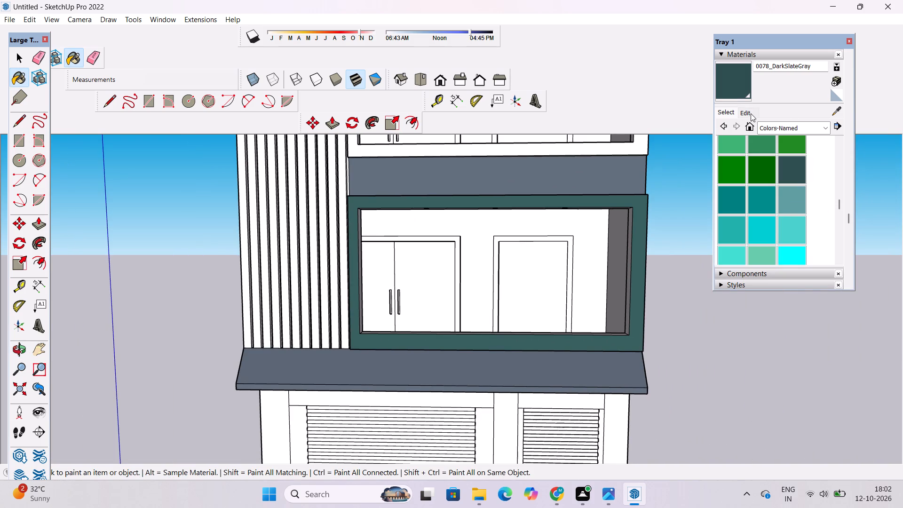
Lower the brightness of the 0078_DarkSlateGray material until it is nearly black.
click(745, 112)
click(776, 183)
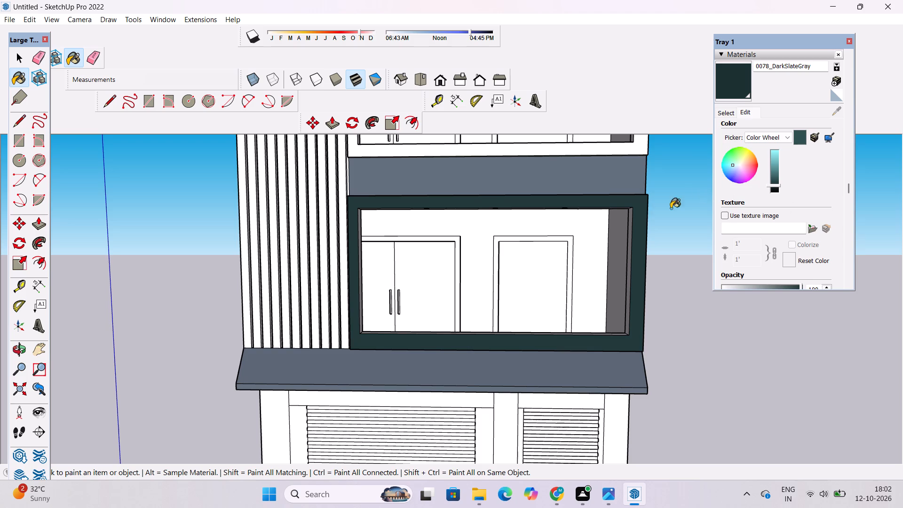
click(775, 187)
Paint the second-floor balcony frame with the darkened 0078_DarkSlateGray material.
scroll(496, 249, down, 9)
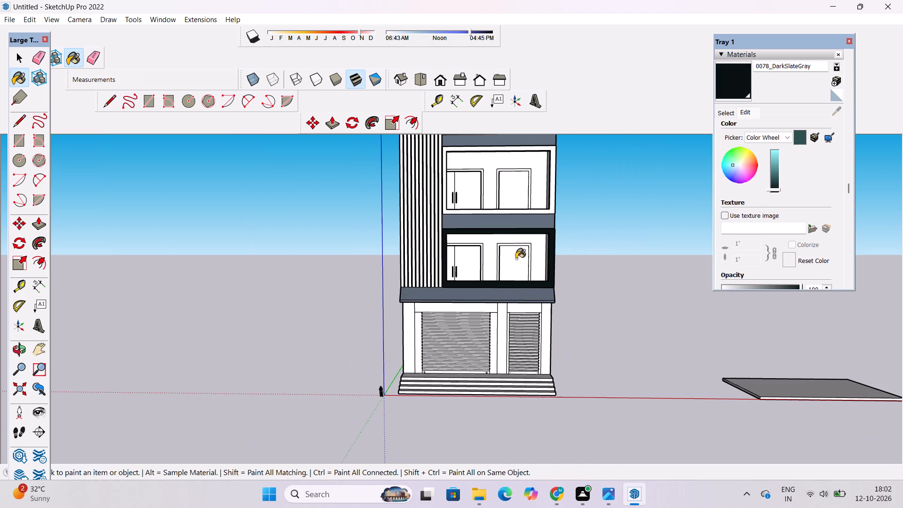
scroll(462, 239, down, 3)
scroll(480, 228, up, 3)
scroll(505, 179, up, 1)
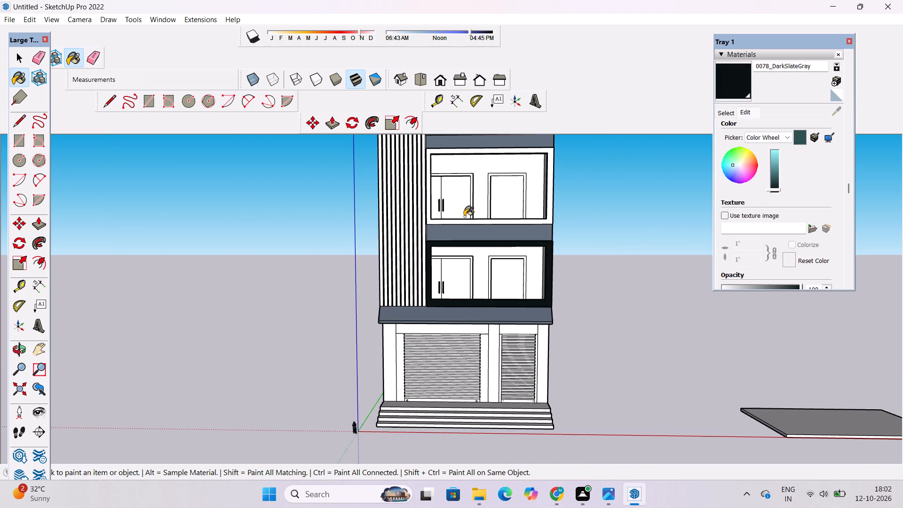
scroll(453, 229, down, 3)
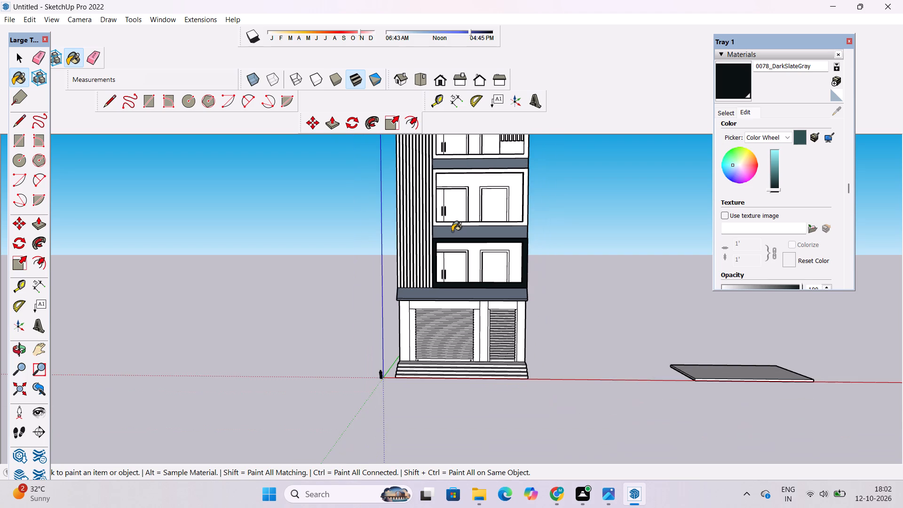
scroll(452, 231, down, 1)
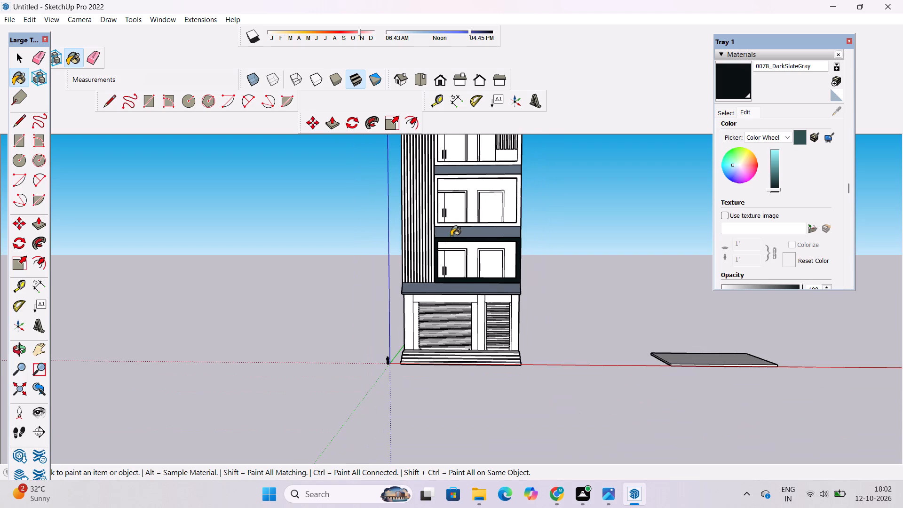
scroll(451, 236, down, 4)
scroll(471, 183, up, 7)
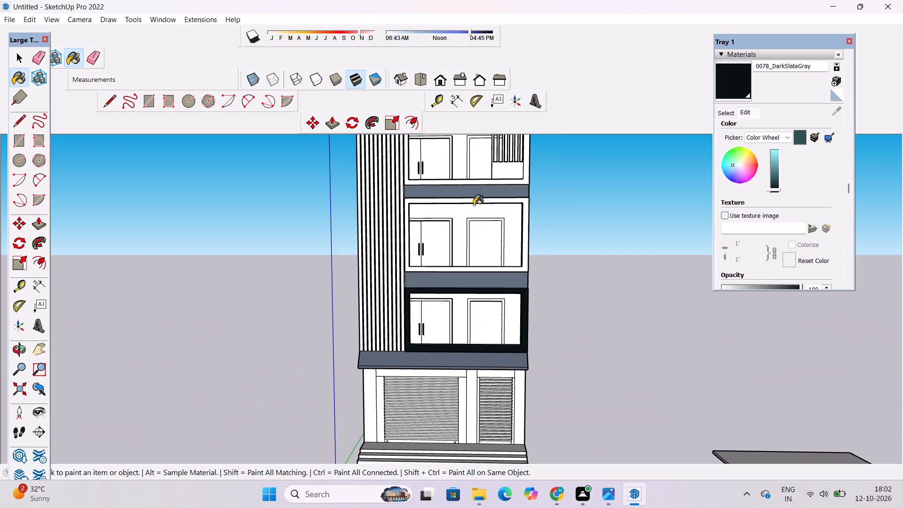
scroll(474, 208, down, 4)
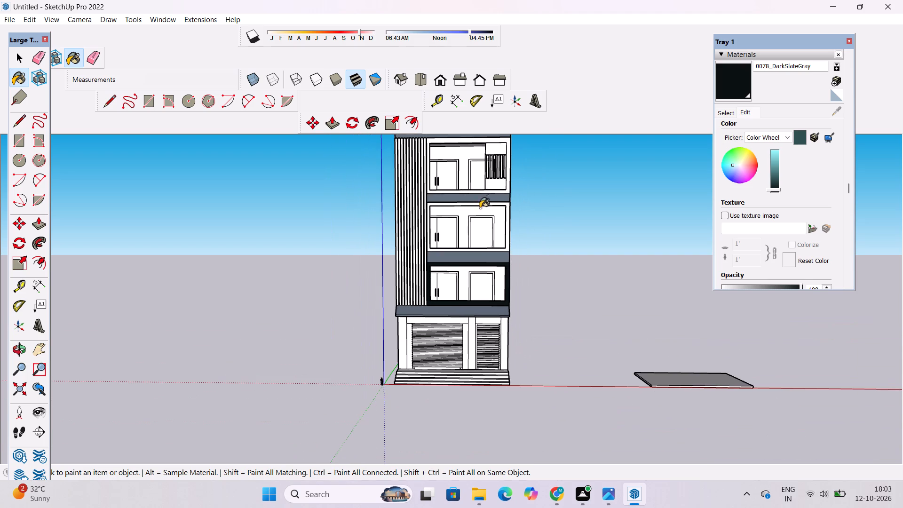
scroll(511, 187, up, 13)
click(504, 217)
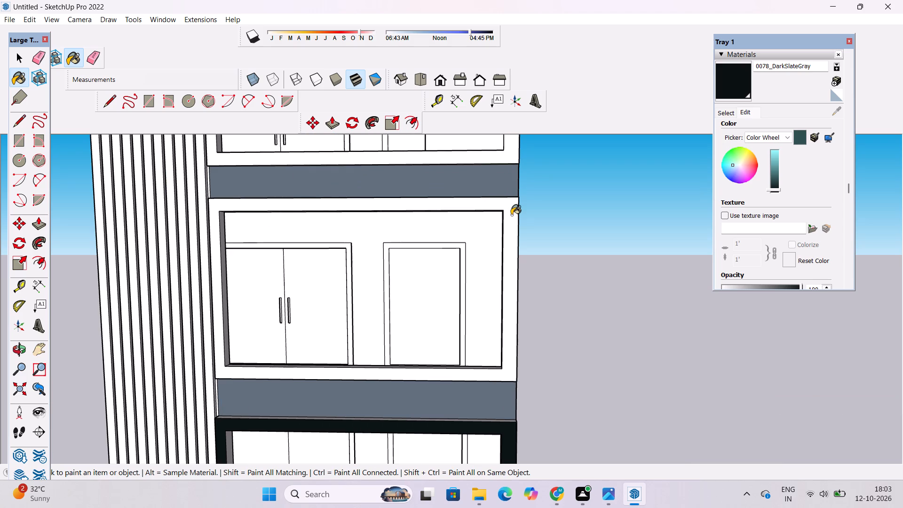
click(511, 215)
Paint the front face of the rooftop parapet frame with the darkened 0078_DarkSlateGray material.
scroll(472, 233, down, 9)
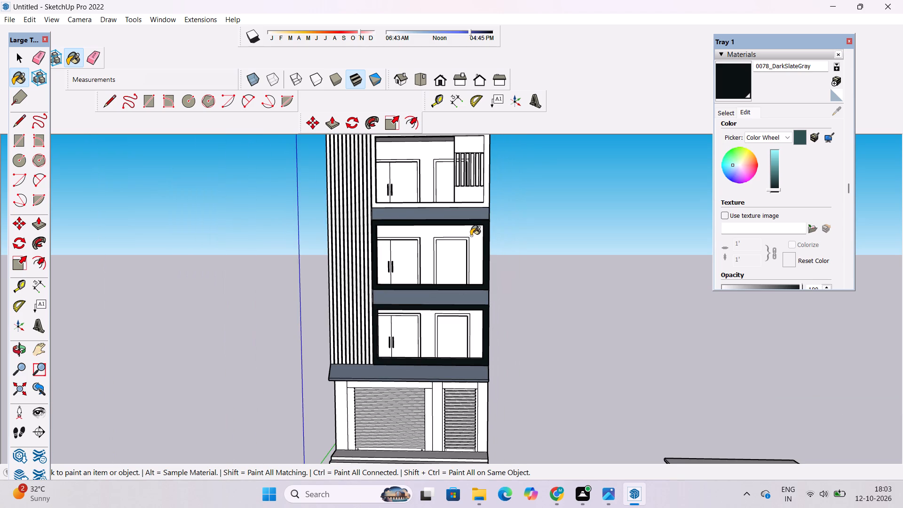
scroll(406, 263, down, 8)
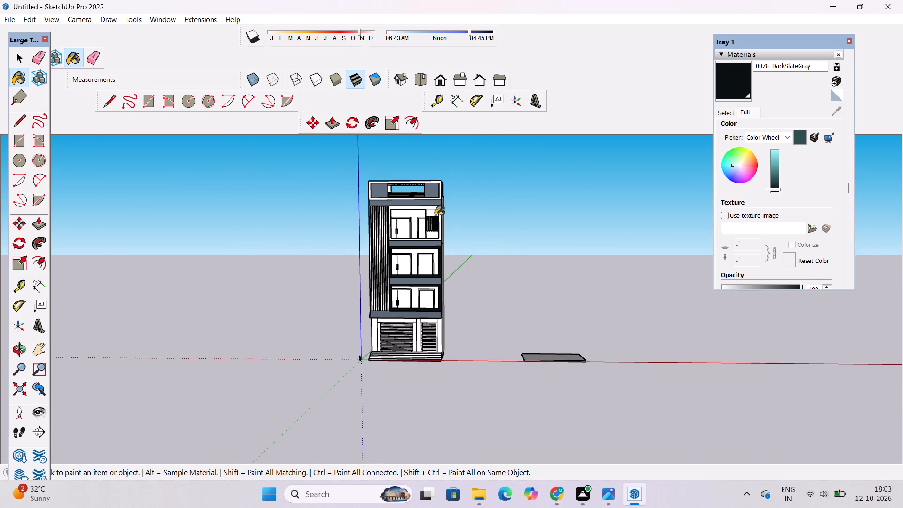
scroll(430, 195, up, 10)
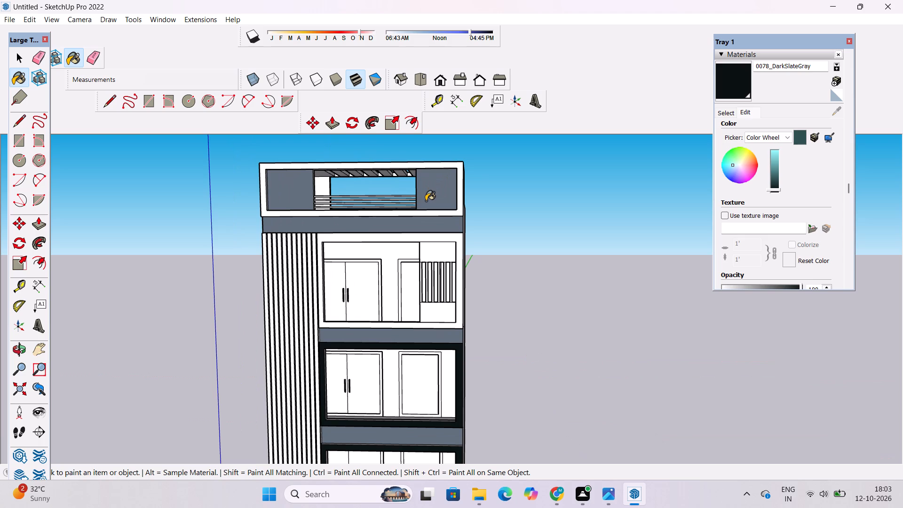
scroll(415, 221, down, 5)
scroll(415, 218, up, 4)
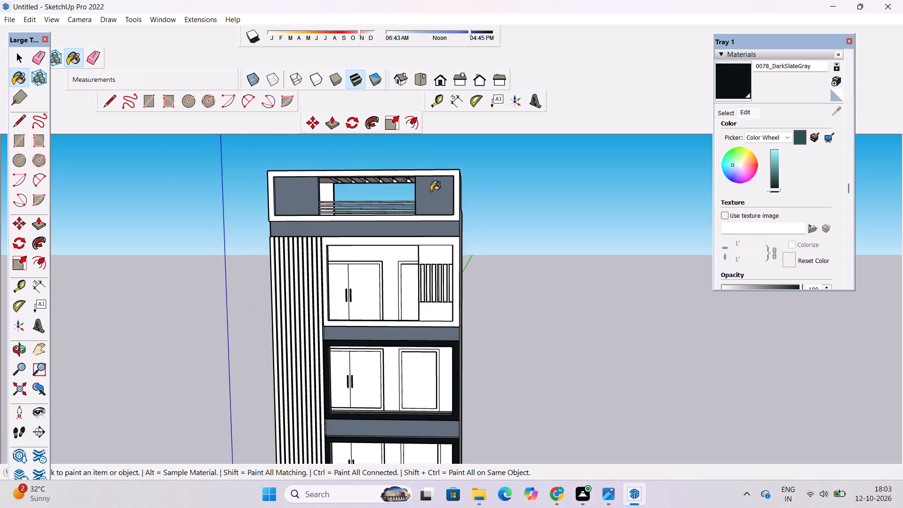
scroll(431, 191, up, 4)
click(475, 167)
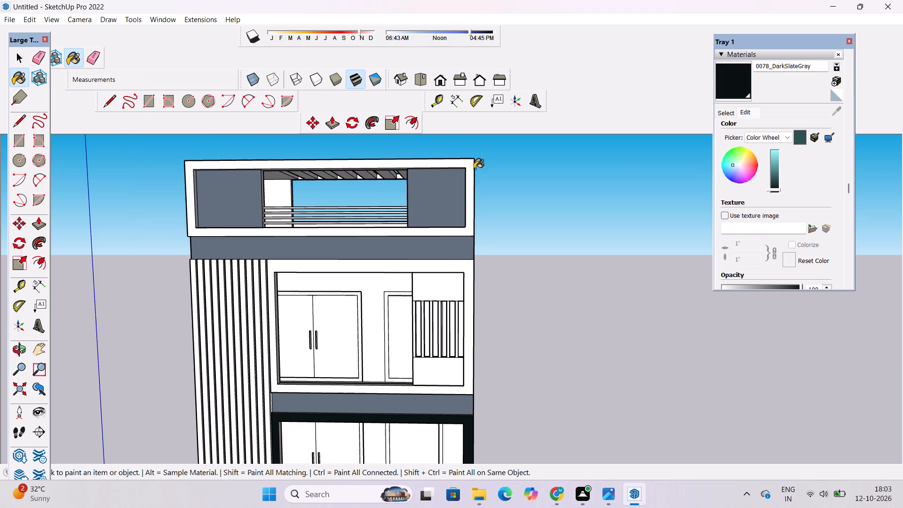
click(470, 171)
Paint the rooftop opening's pergola underside and its inner side face on the vertical-fin side with the darkened 0078_DarkSlateGray.
scroll(281, 203, up, 13)
click(282, 138)
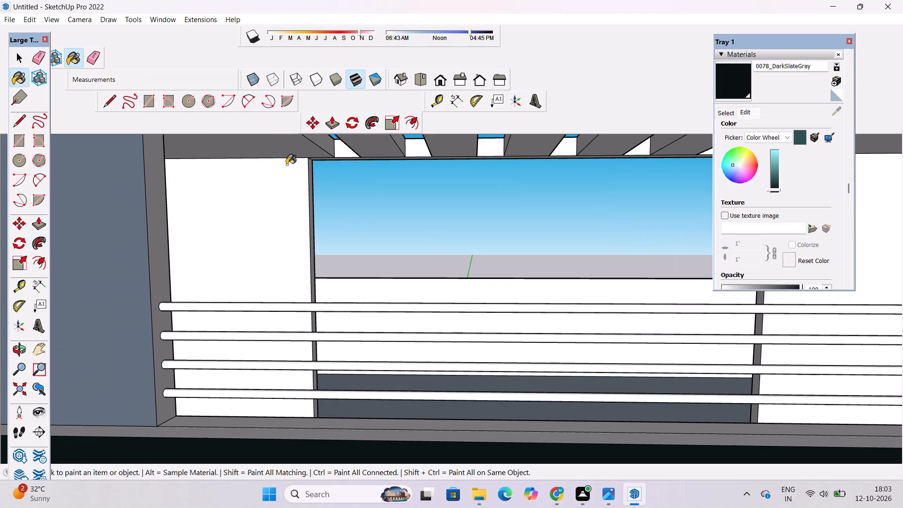
scroll(269, 227, down, 5)
scroll(390, 180, up, 3)
scroll(360, 178, down, 5)
scroll(239, 246, up, 3)
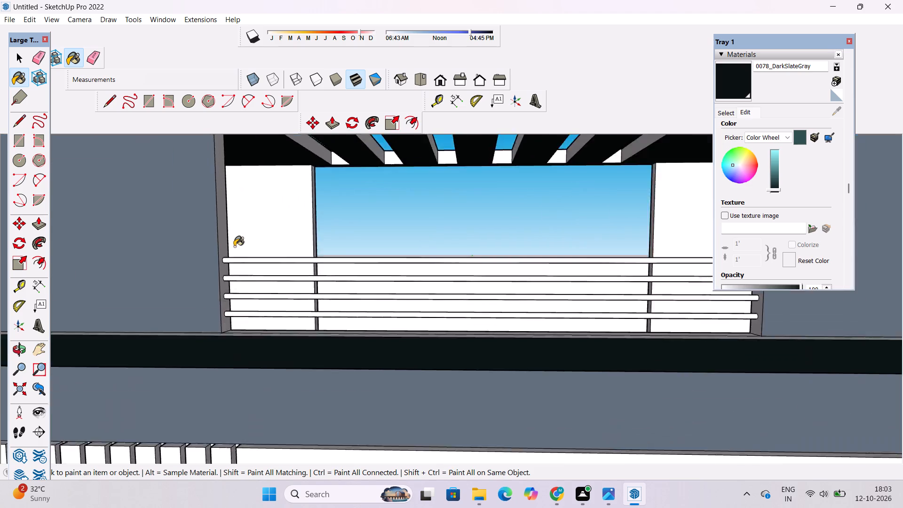
scroll(234, 246, up, 5)
click(214, 214)
scroll(263, 213, down, 4)
scroll(346, 219, down, 2)
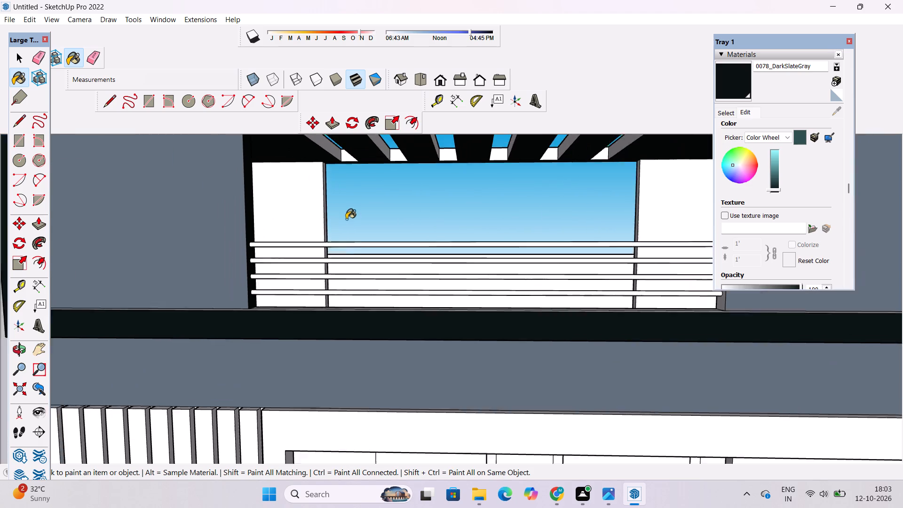
Paint the rooftop parapet frame's inner bottom ledge and both inner side faces with the darkened 0078_DarkSlateGray material.
scroll(346, 219, down, 1)
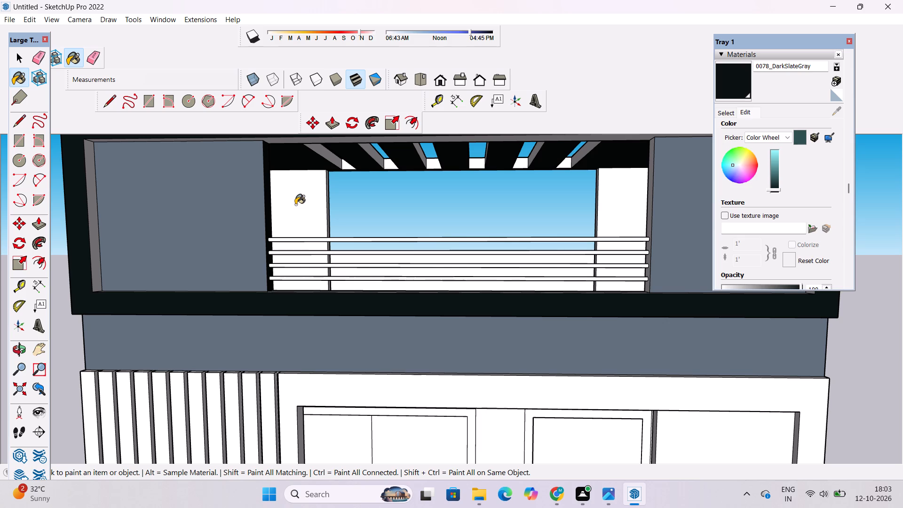
scroll(490, 181, down, 5)
scroll(391, 208, down, 5)
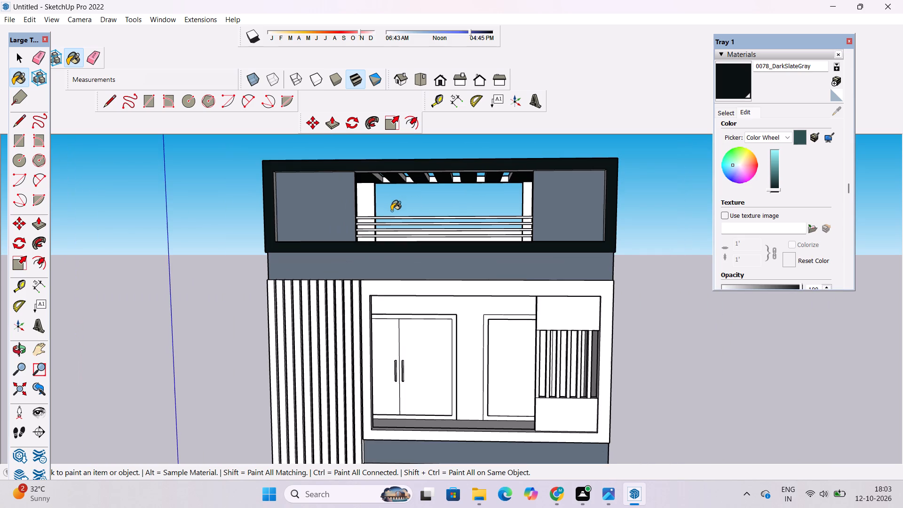
key(o)
shift+drag(424, 296, 376, 215)
drag(376, 215, 341, 386)
shift+drag(346, 219, 343, 313)
scroll(338, 298, down, 5)
drag(337, 304, 343, 286)
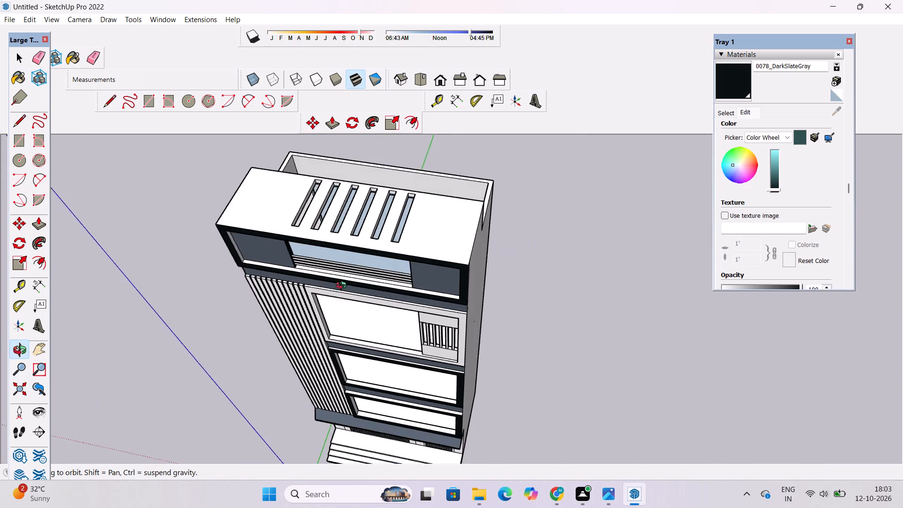
drag(343, 286, 361, 234)
shift+drag(365, 224, 365, 325)
drag(366, 317, 375, 286)
click(740, 90)
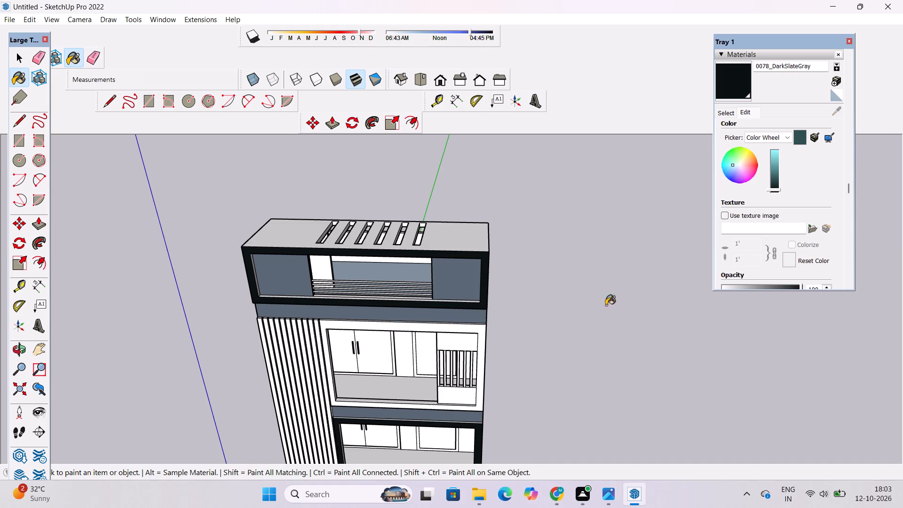
scroll(492, 332, up, 12)
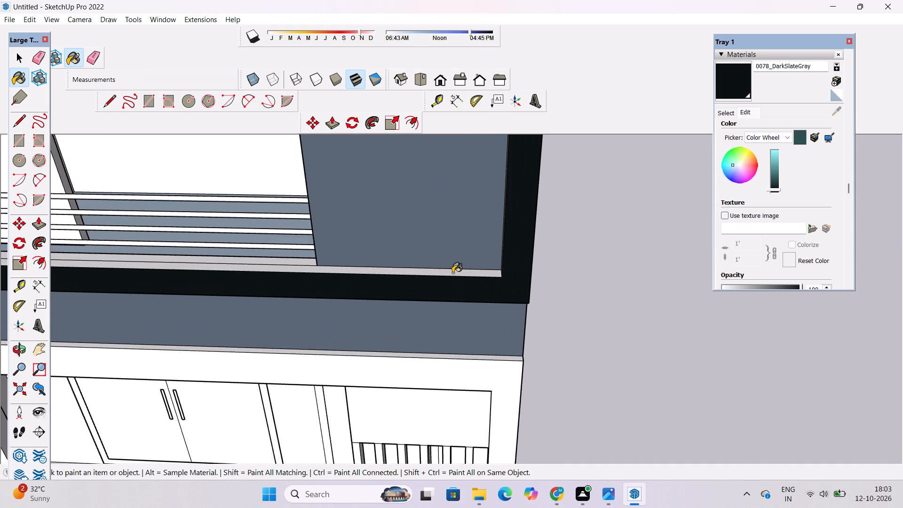
click(452, 273)
scroll(328, 255, up, 9)
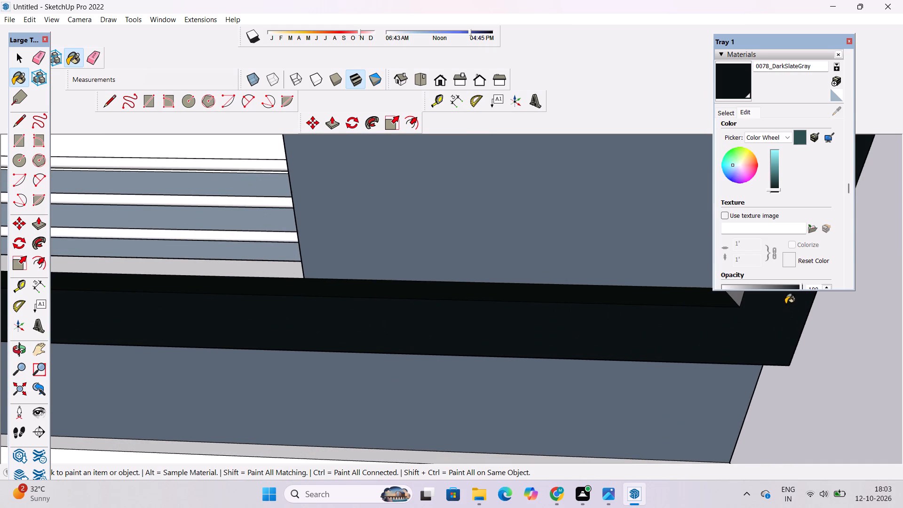
click(785, 304)
scroll(594, 327, down, 20)
scroll(594, 327, down, 1)
scroll(262, 253, up, 7)
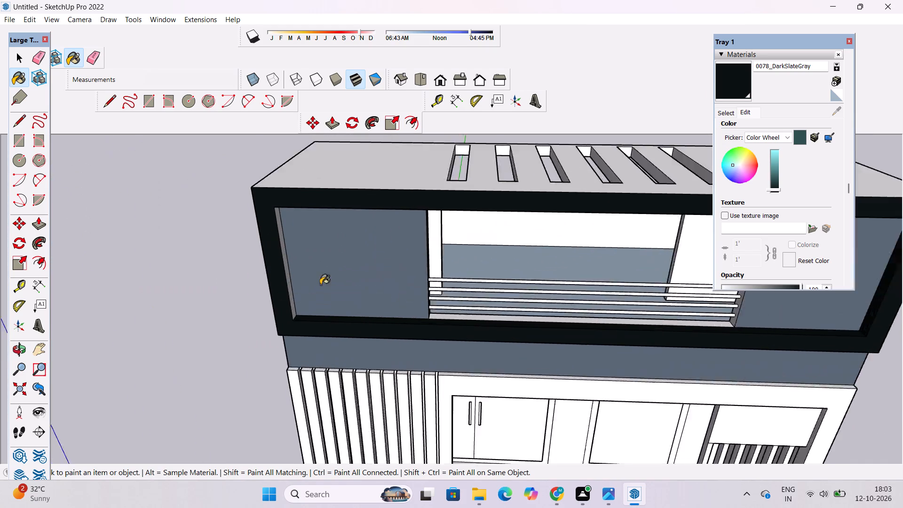
scroll(320, 285, up, 9)
click(247, 341)
Paint the underside of the rooftop parapet frame's top edge with the darkened 0078_DarkSlateGray material.
key(o)
scroll(247, 341, down, 2)
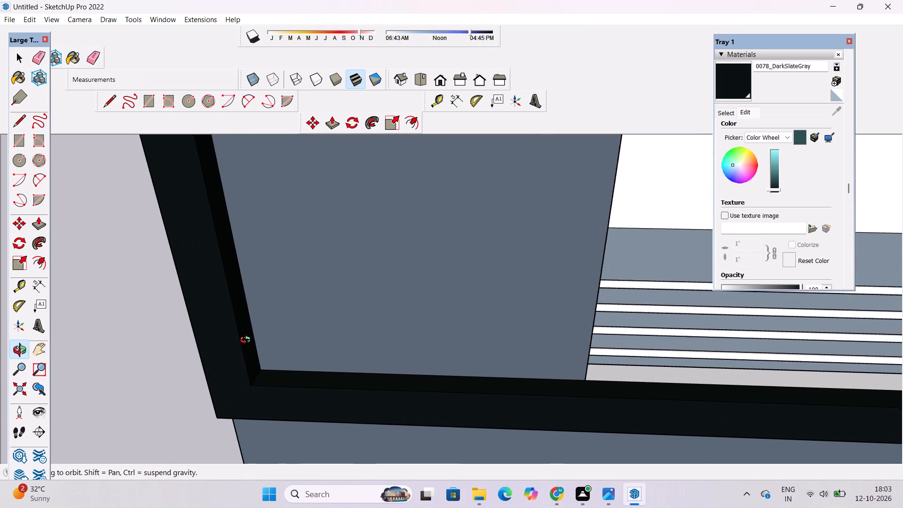
scroll(247, 341, down, 3)
drag(285, 370, 321, 261)
shift+drag(353, 255, 304, 362)
scroll(309, 327, down, 6)
drag(404, 339, 375, 301)
shift+drag(373, 297, 313, 286)
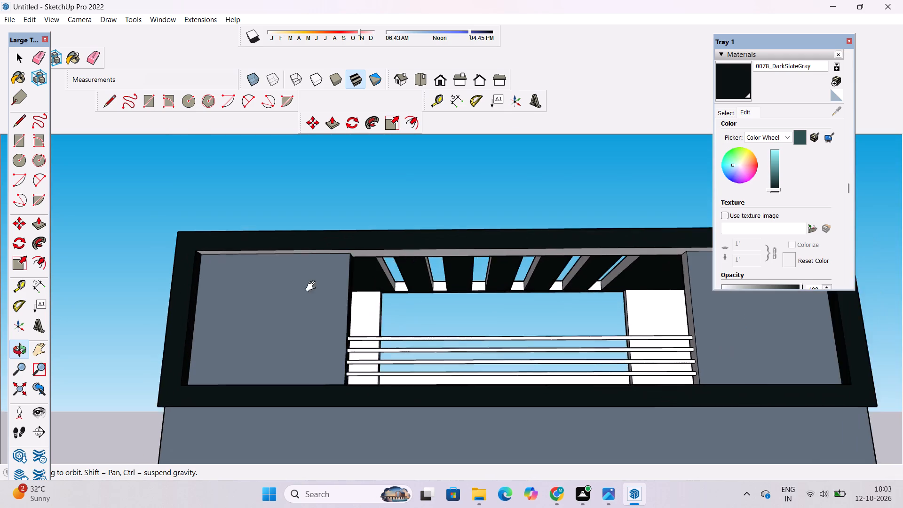
shift+drag(313, 286, 309, 286)
scroll(373, 309, up, 4)
shift+drag(389, 301, 320, 290)
scroll(319, 287, down, 5)
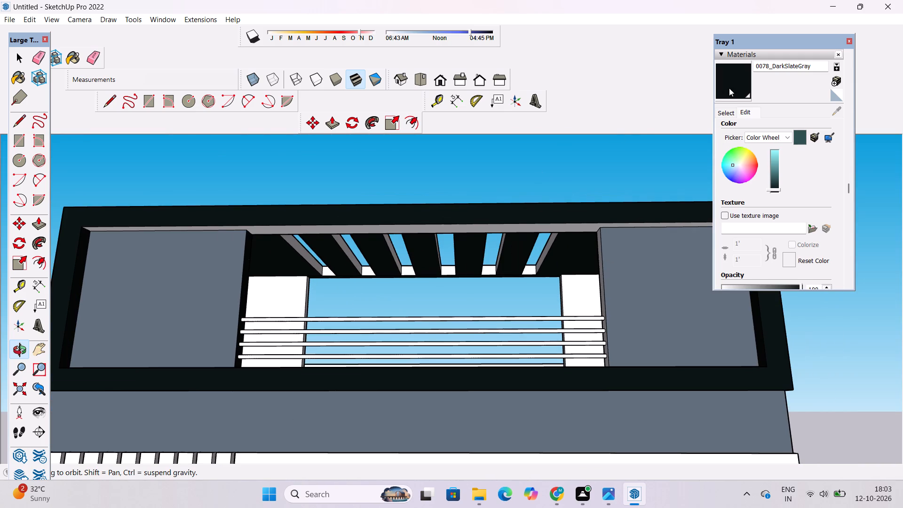
click(729, 88)
click(594, 229)
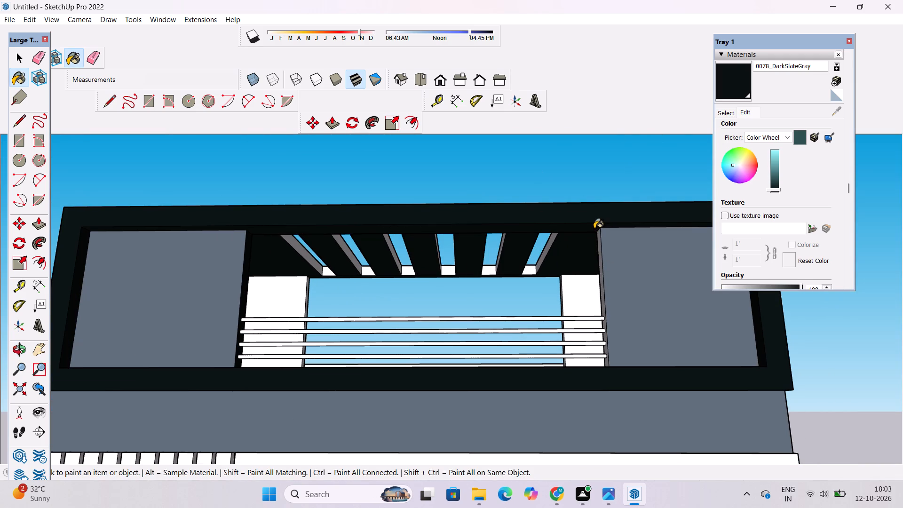
Raise the brightness of the 0078_DarkSlateGray material slightly to a very dark green-gray.
click(776, 185)
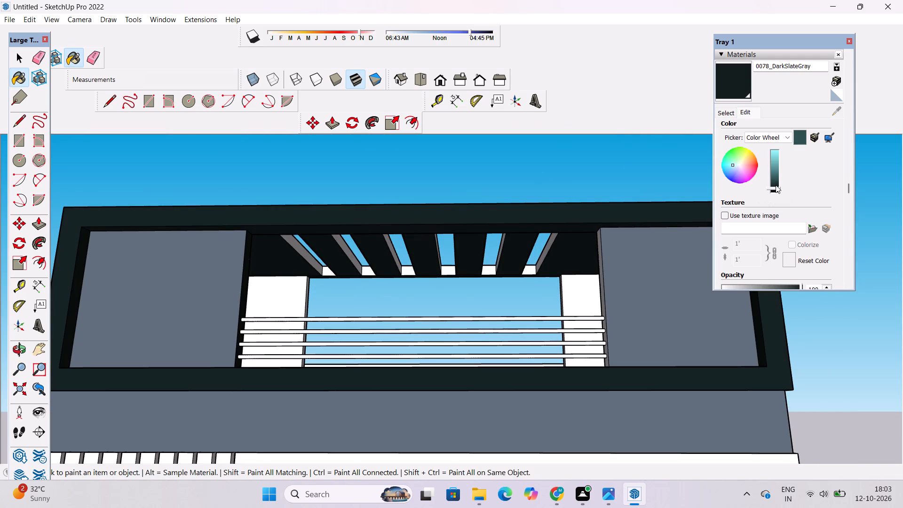
click(776, 185)
Paint the front and outward side faces of the six vertical facade fins nearest the building's outer edge with 0078_DarkSlateGray.
scroll(434, 222, down, 5)
key(o)
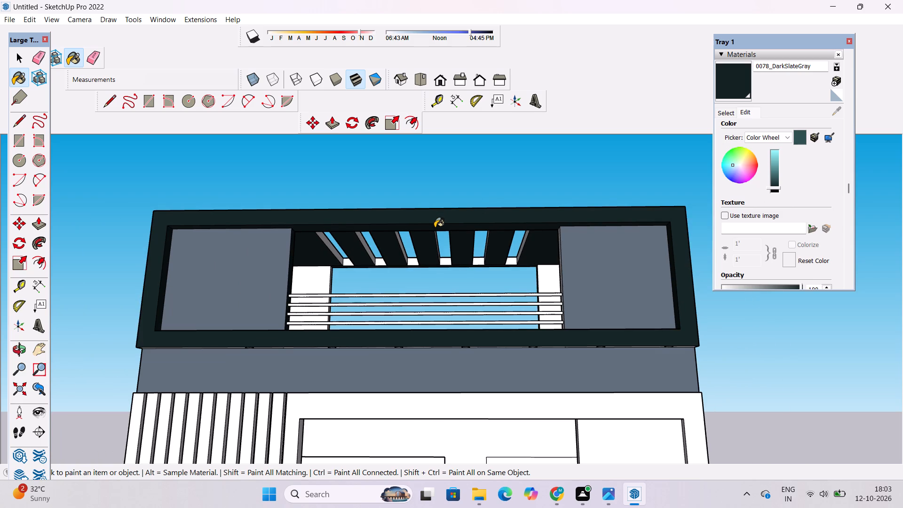
key(p)
key(o)
click(24, 352)
drag(352, 257, 358, 329)
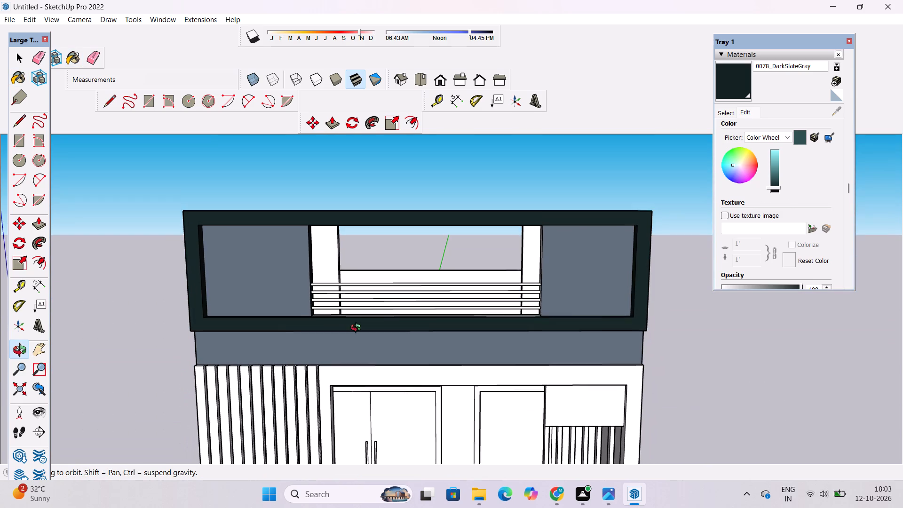
drag(358, 329, 358, 329)
drag(364, 302, 364, 315)
shift+drag(363, 314, 356, 214)
shift+scroll(355, 201, down, 6)
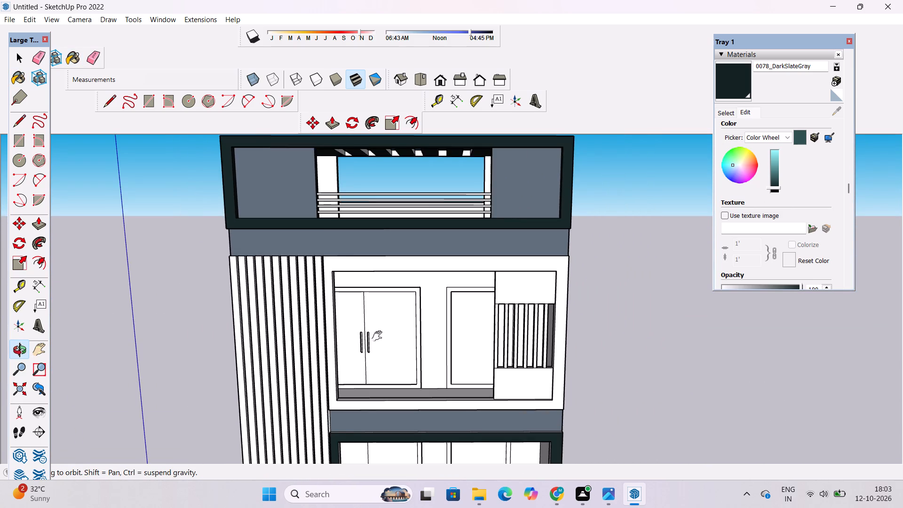
shift+drag(387, 316, 396, 238)
shift+drag(311, 255, 334, 221)
drag(316, 267, 437, 294)
drag(438, 289, 433, 227)
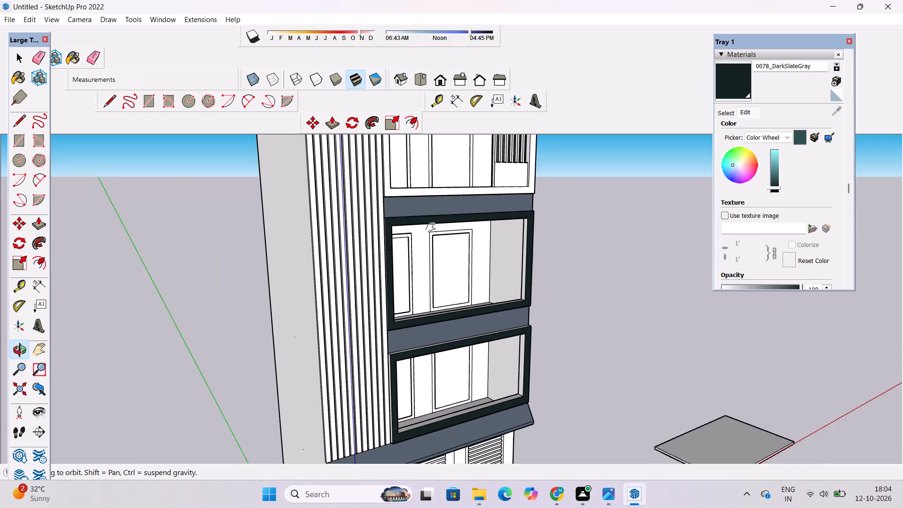
drag(433, 227, 429, 217)
drag(333, 292, 401, 302)
click(731, 84)
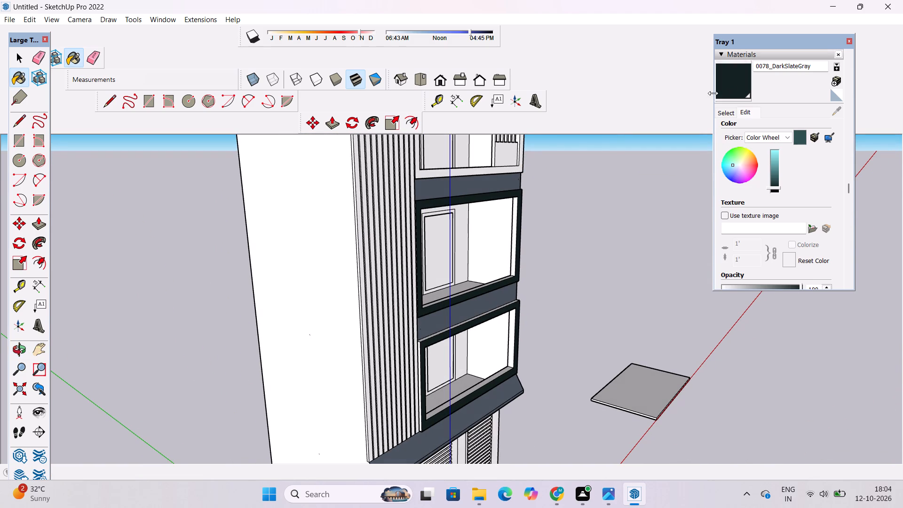
scroll(362, 376, up, 4)
scroll(345, 296, down, 5)
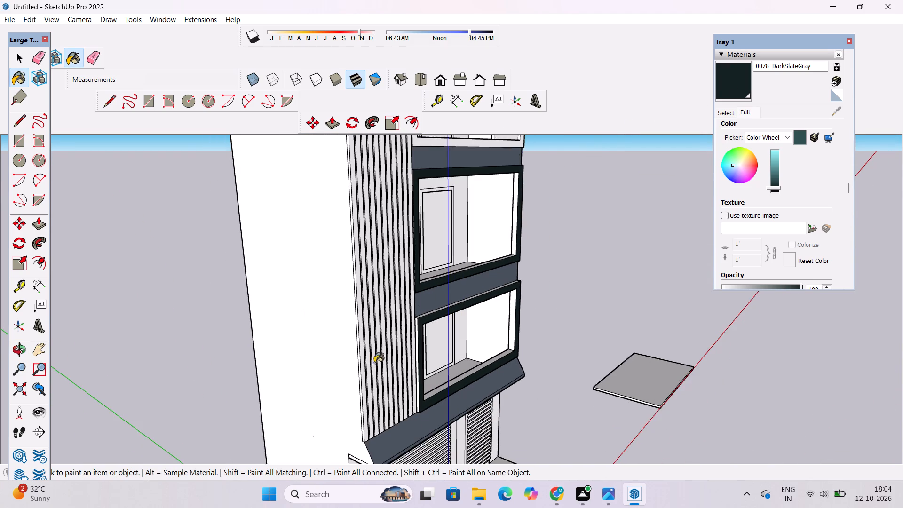
scroll(384, 394, up, 4)
scroll(344, 304, down, 5)
scroll(379, 398, up, 19)
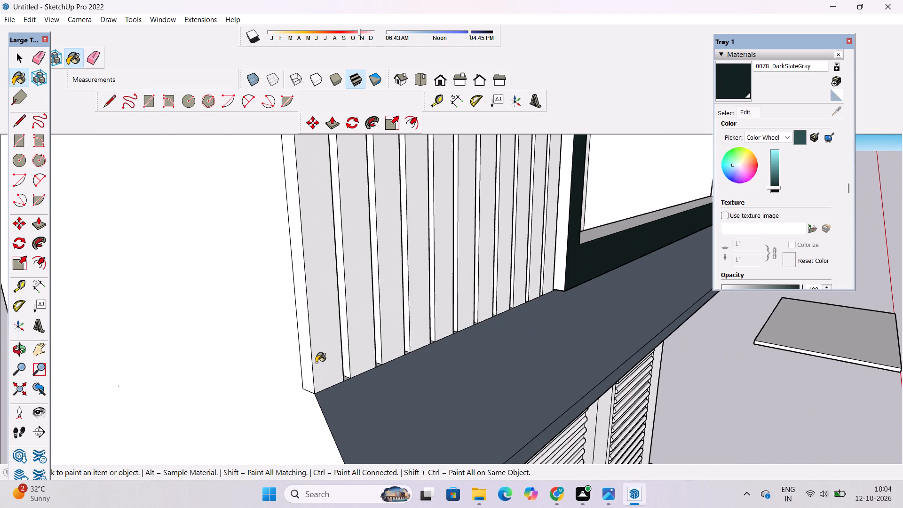
click(306, 334)
click(325, 325)
click(351, 306)
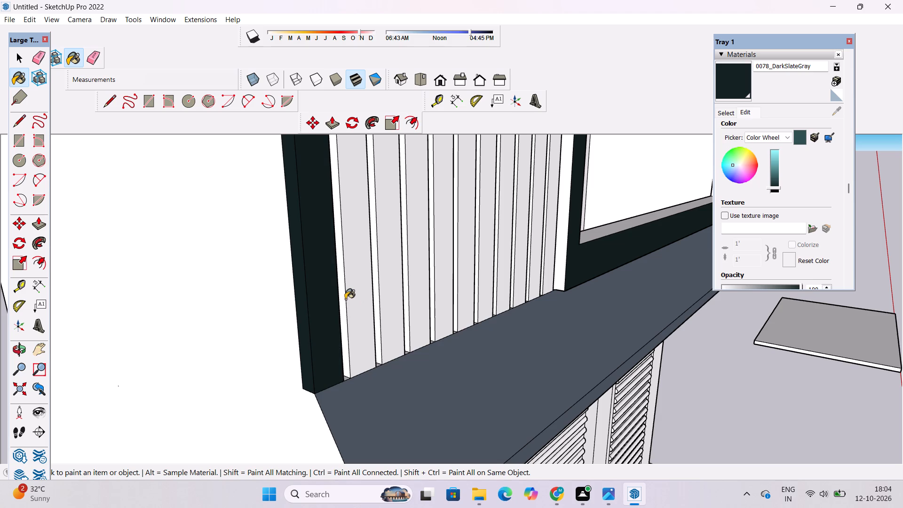
click(341, 291)
click(375, 276)
click(381, 270)
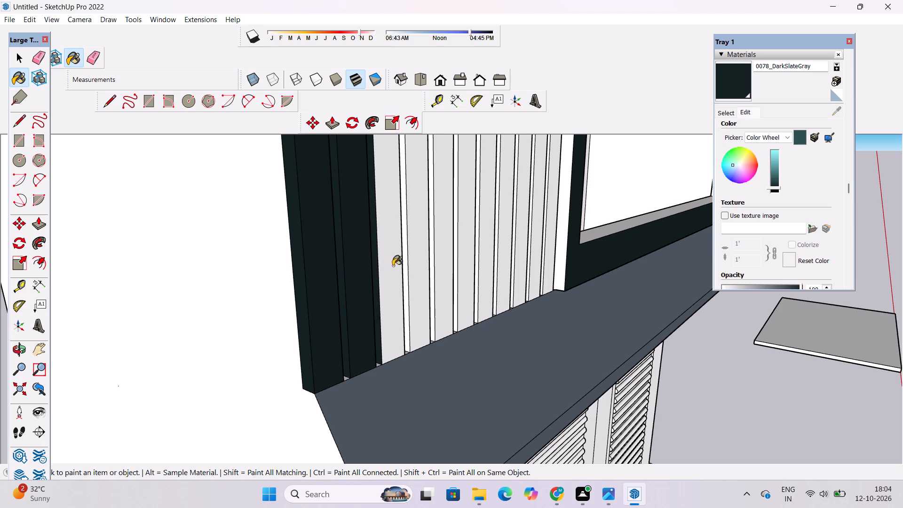
click(406, 260)
click(412, 254)
click(433, 236)
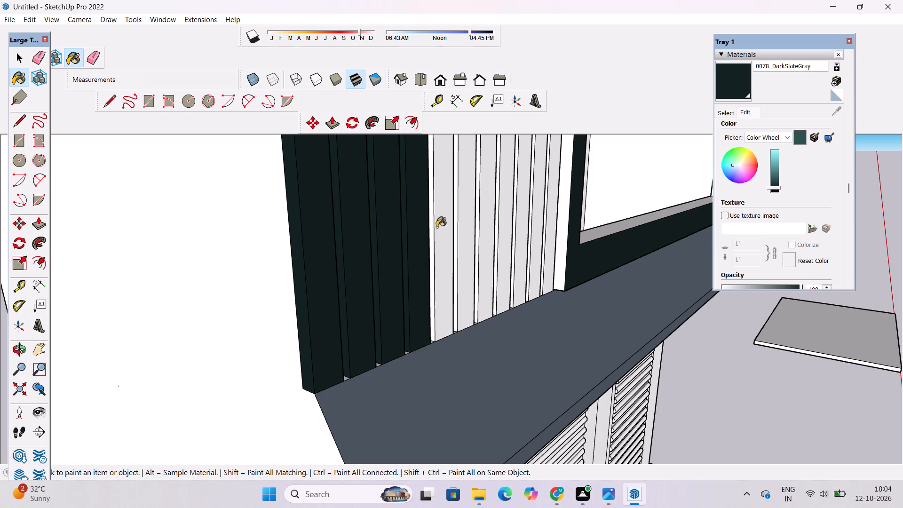
click(436, 227)
click(454, 224)
click(461, 221)
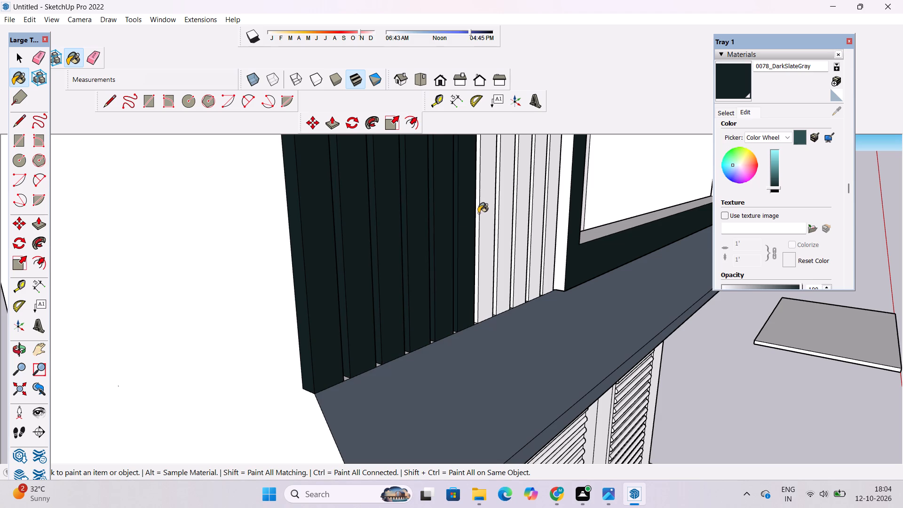
Paint the front and outward side faces of the remaining five vertical fins, up to the balcony frame, with 0078_DarkSlateGray.
click(479, 211)
double_click(475, 202)
click(476, 197)
scroll(482, 202, up, 11)
scroll(472, 277, up, 5)
click(447, 262)
click(480, 240)
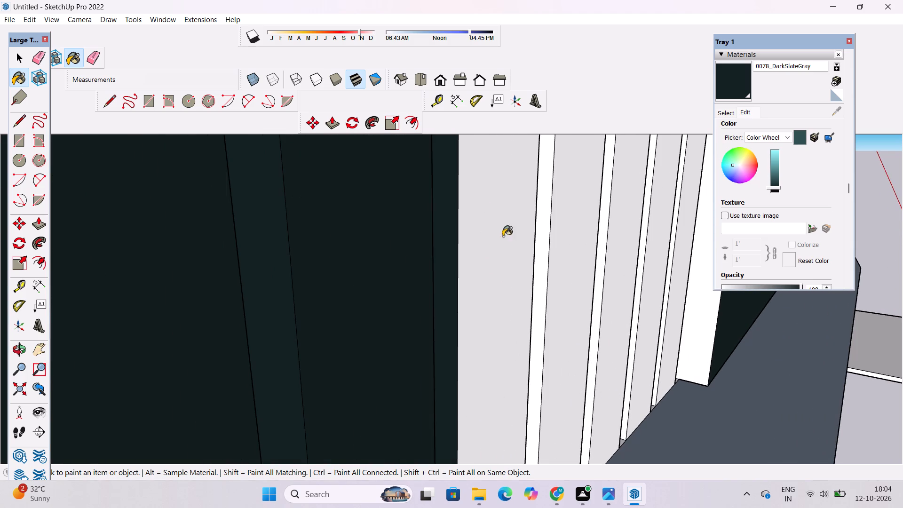
click(543, 223)
click(559, 214)
scroll(370, 251, down, 10)
scroll(452, 257, up, 2)
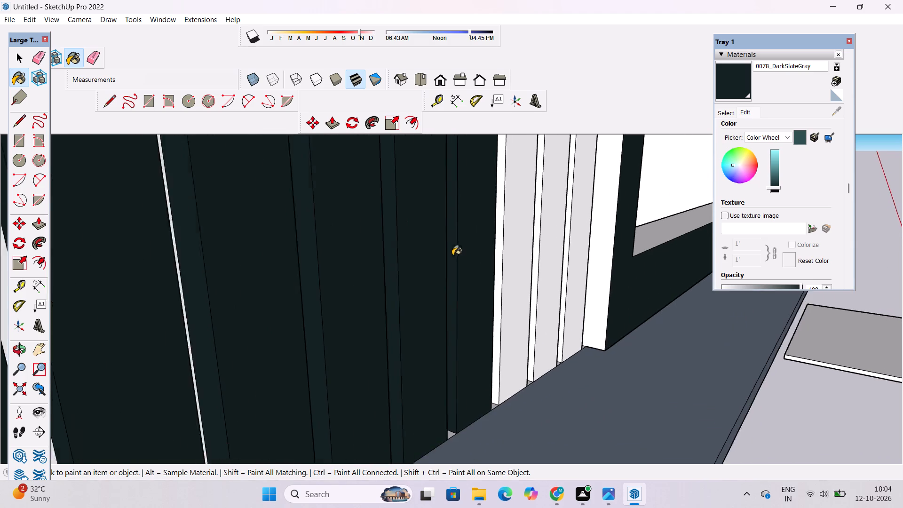
scroll(452, 255, up, 7)
click(540, 244)
click(575, 230)
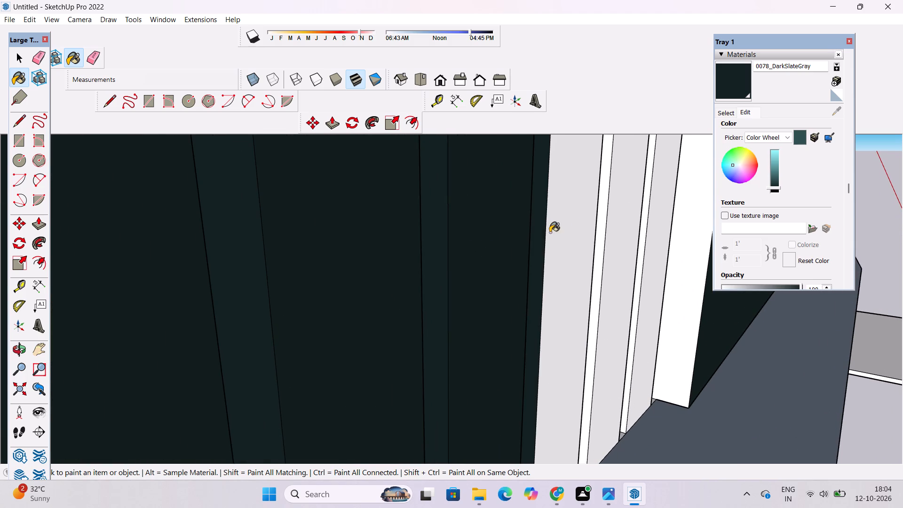
scroll(735, 250, up, 1)
scroll(736, 269, down, 15)
scroll(351, 321, down, 5)
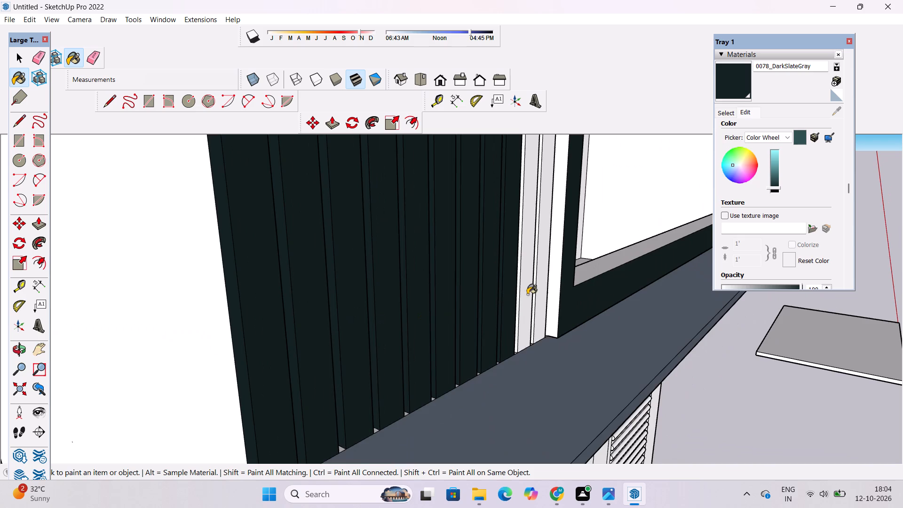
scroll(586, 271, up, 4)
scroll(489, 290, up, 5)
click(414, 289)
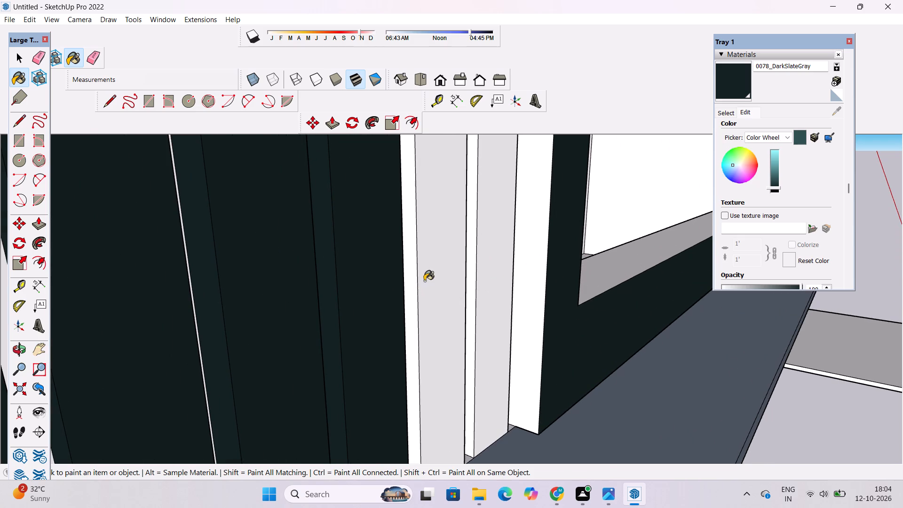
click(426, 280)
click(470, 250)
click(484, 239)
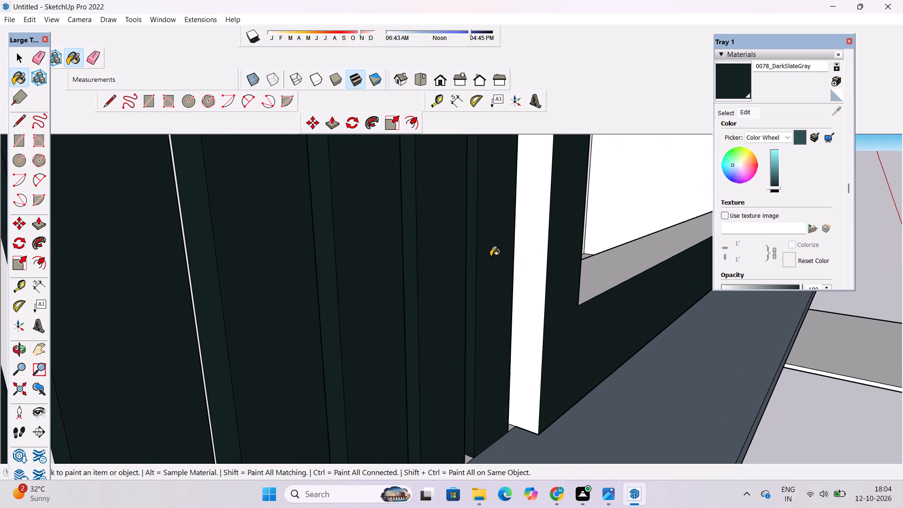
Paint the inward side faces of the five vertical fins nearest the balcony frame with 0078_DarkSlateGray.
key(o)
scroll(486, 274, down, 5)
drag(532, 302, 304, 298)
drag(370, 321, 348, 321)
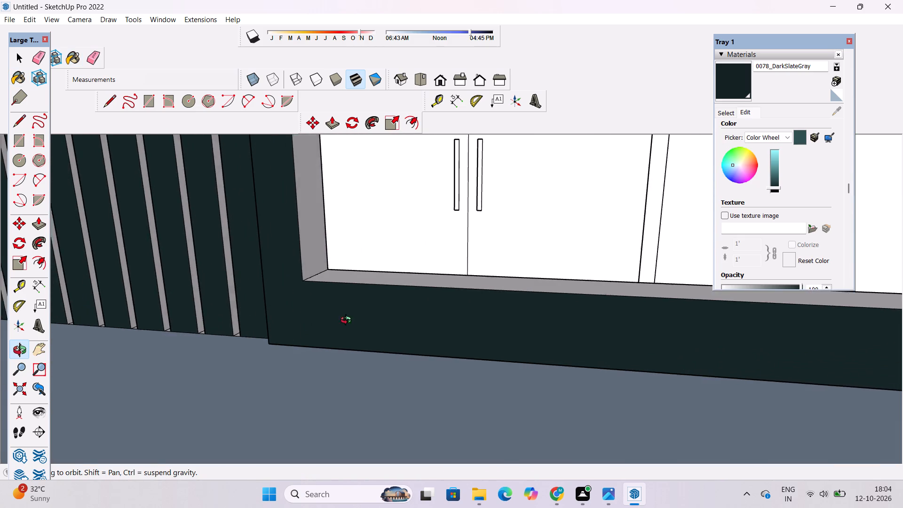
drag(348, 321, 275, 307)
shift+drag(250, 262, 382, 325)
scroll(378, 317, up, 3)
shift+drag(377, 313, 469, 313)
scroll(462, 313, down, 3)
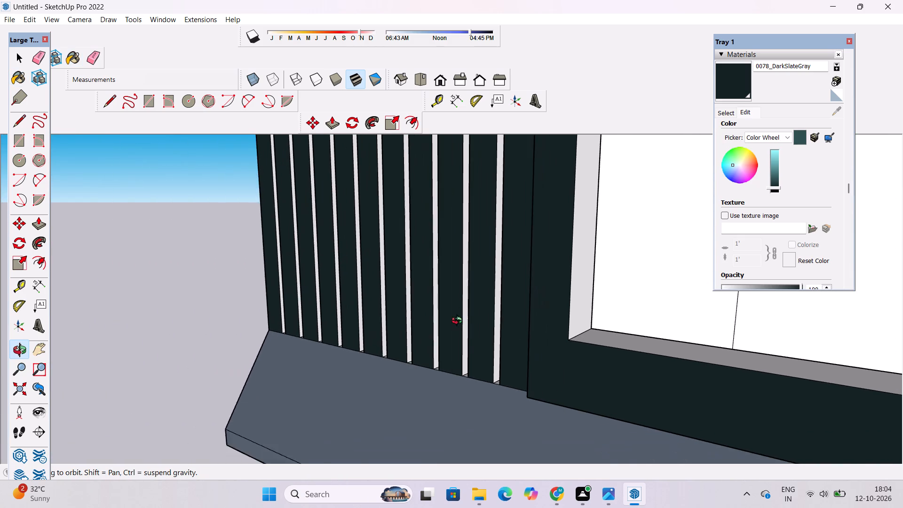
shift+drag(462, 322, 503, 327)
drag(499, 333, 521, 333)
drag(521, 333, 531, 334)
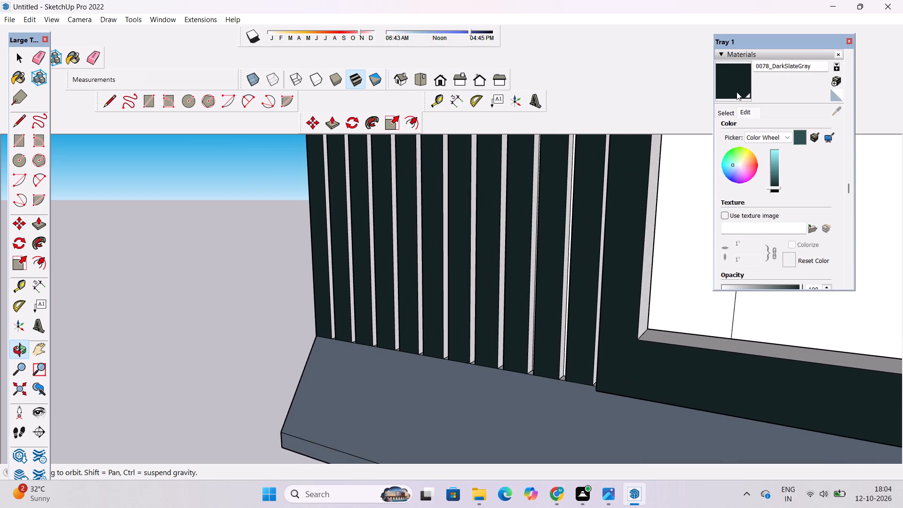
click(737, 92)
scroll(583, 388, up, 13)
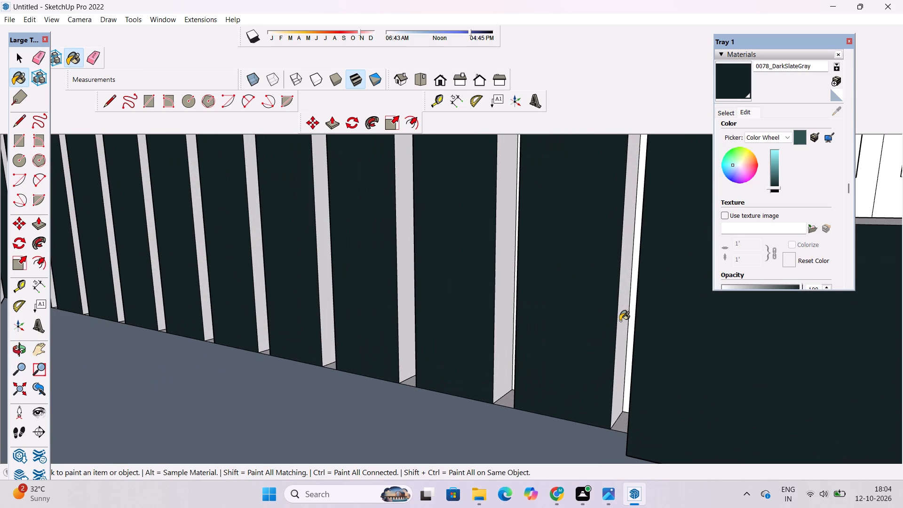
click(628, 314)
click(503, 259)
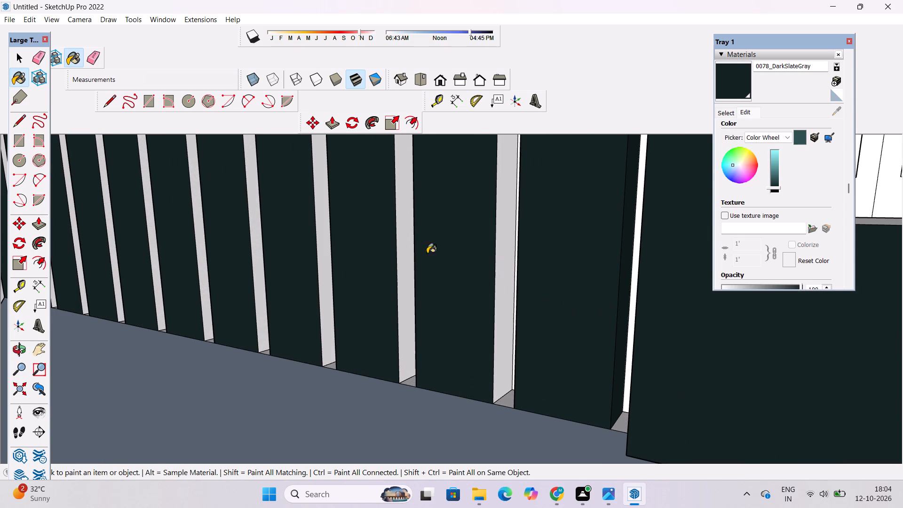
click(406, 242)
scroll(559, 384, down, 4)
scroll(416, 306, up, 7)
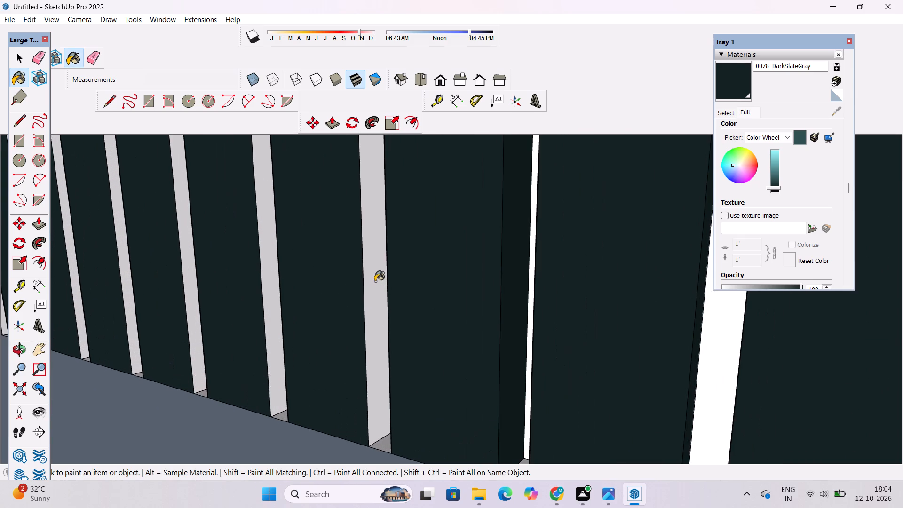
click(375, 281)
scroll(549, 403, down, 4)
scroll(293, 265, up, 9)
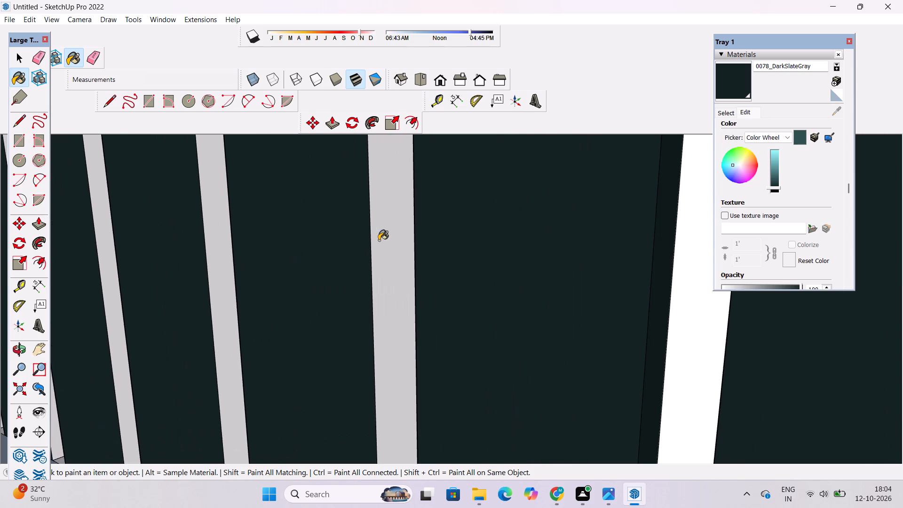
click(379, 240)
Paint the inward side faces of the remaining six vertical fins, out to the facade's outer edge, with 0078_DarkSlateGray.
scroll(535, 417, down, 9)
scroll(362, 296, up, 4)
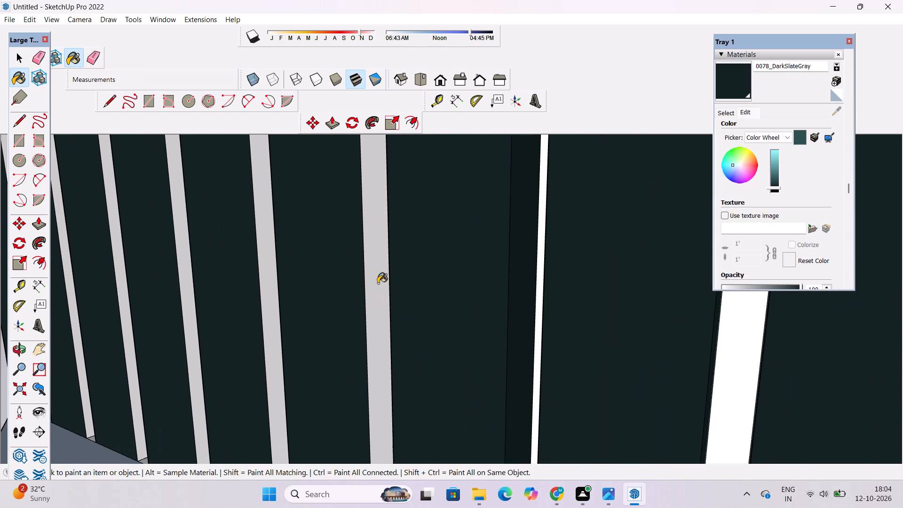
click(378, 283)
scroll(517, 403, down, 8)
scroll(340, 340, up, 9)
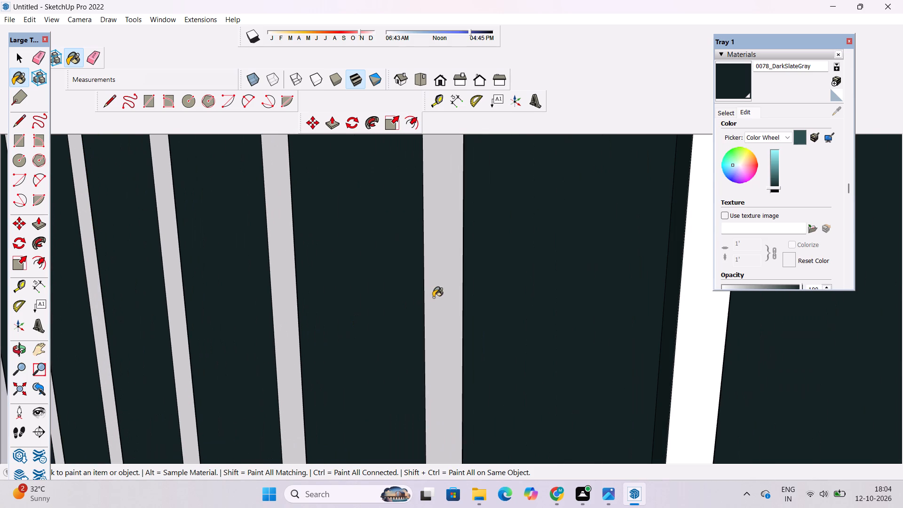
click(433, 297)
scroll(535, 400, down, 7)
scroll(350, 288, up, 5)
click(414, 286)
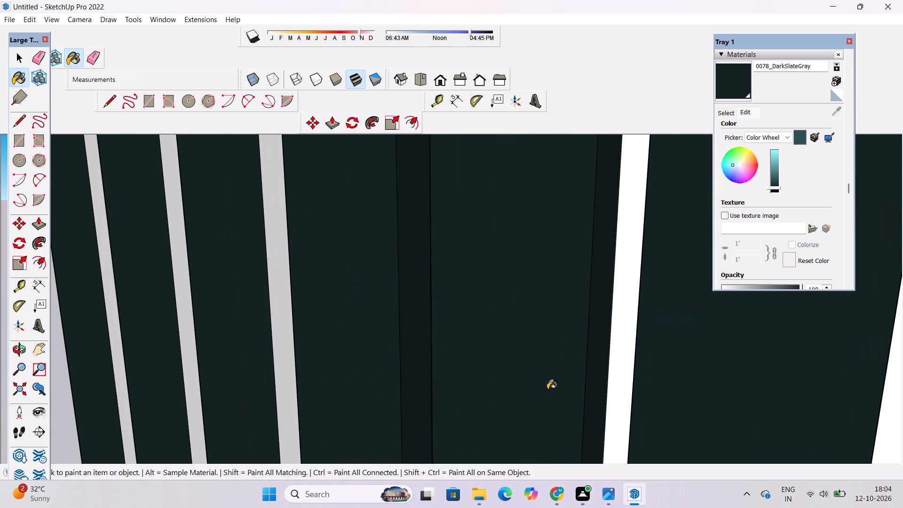
scroll(548, 394, down, 6)
click(375, 294)
scroll(605, 458, down, 4)
scroll(372, 335, up, 3)
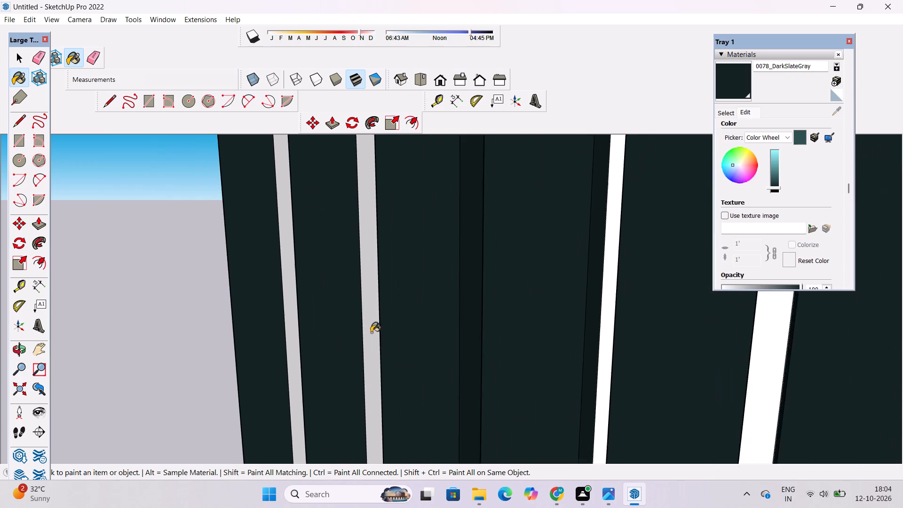
scroll(371, 333, up, 5)
click(371, 318)
scroll(538, 434, down, 5)
scroll(260, 328, up, 2)
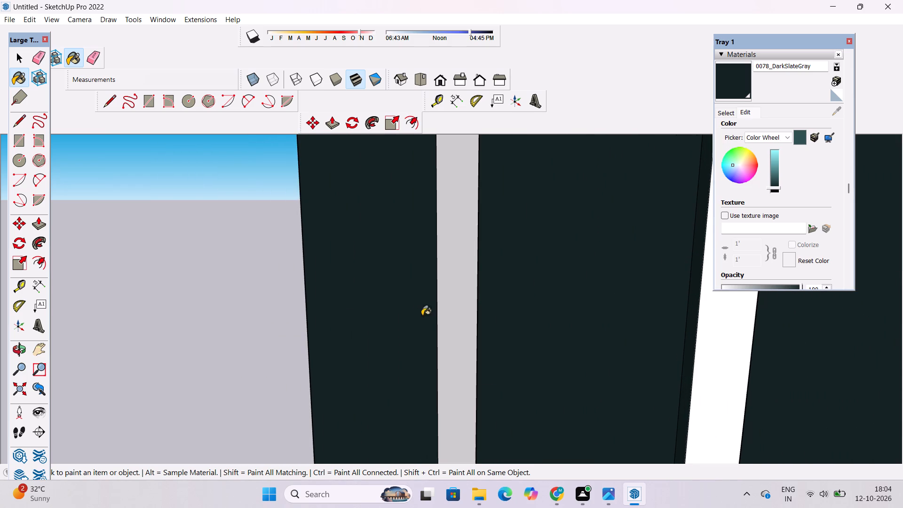
click(438, 319)
scroll(412, 331, down, 8)
scroll(373, 340, down, 2)
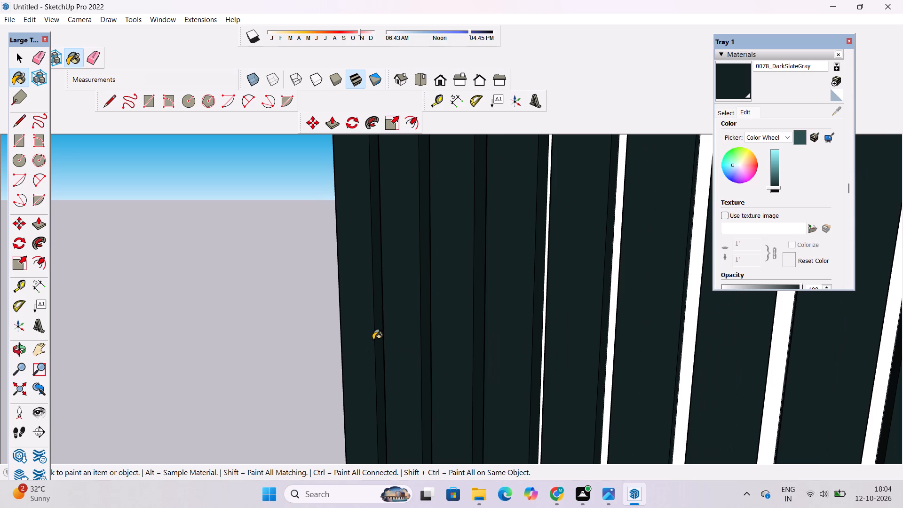
Paint the top face and the fin-side outer face of the lowest balcony frame with 0078_DarkSlateGray.
key(space)
scroll(376, 369, down, 4)
key(o)
scroll(372, 374, down, 6)
drag(392, 375, 604, 406)
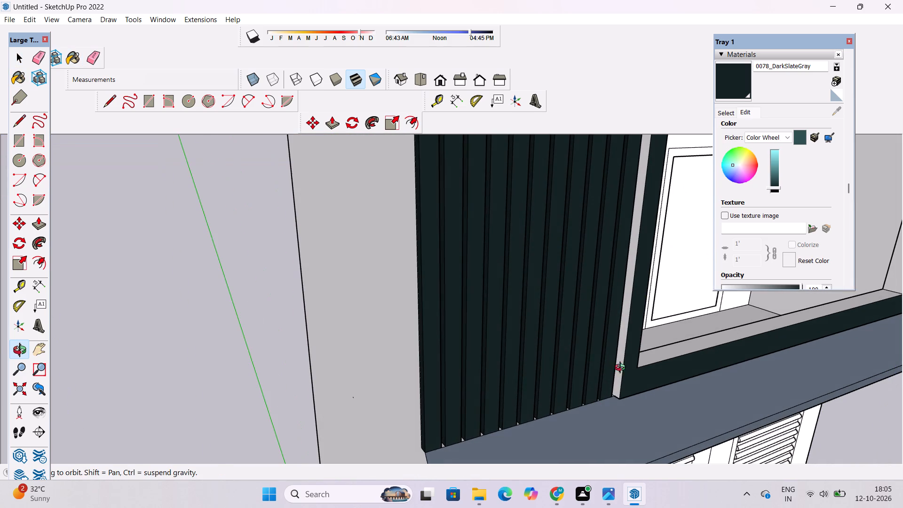
drag(655, 340, 554, 366)
drag(333, 418, 477, 393)
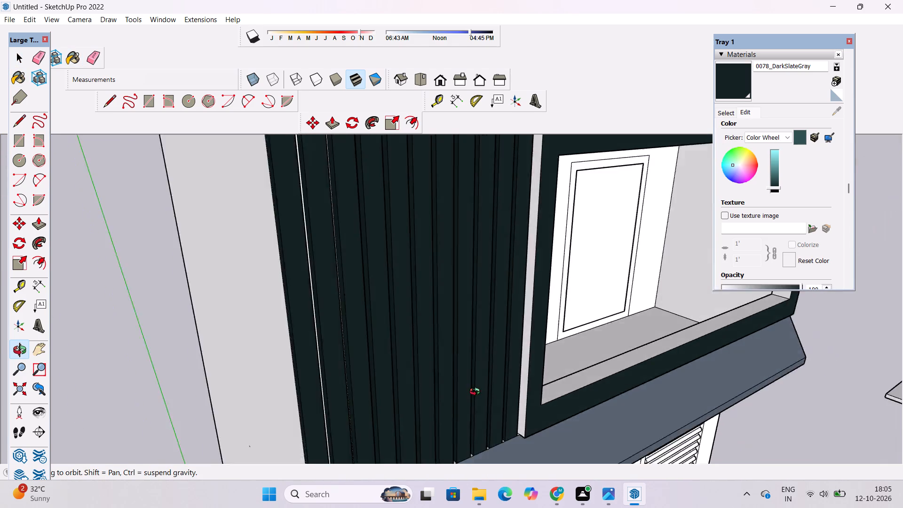
drag(477, 393, 489, 384)
shift+drag(500, 358, 449, 454)
shift+drag(493, 364, 432, 358)
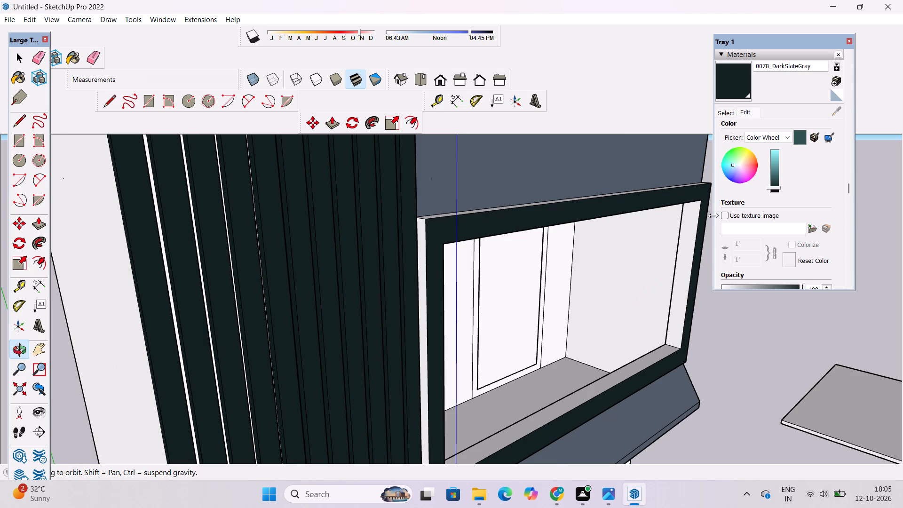
click(742, 84)
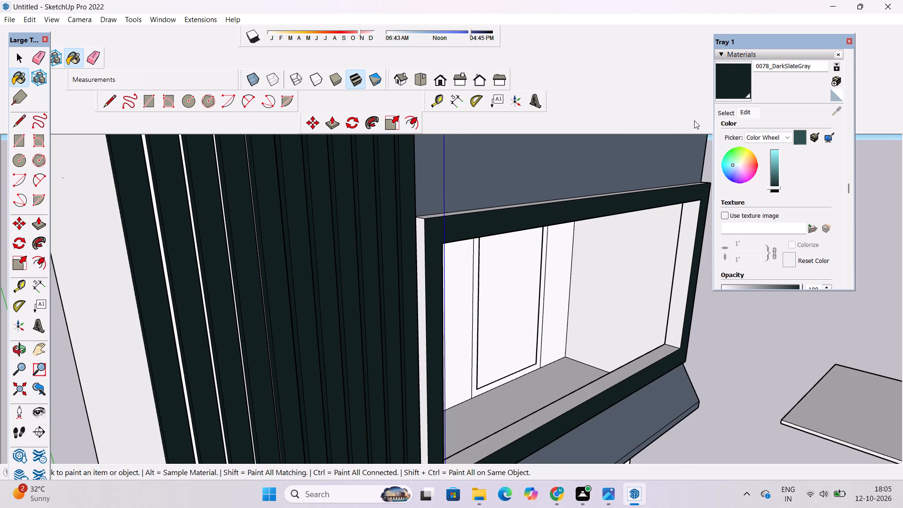
scroll(486, 266, down, 5)
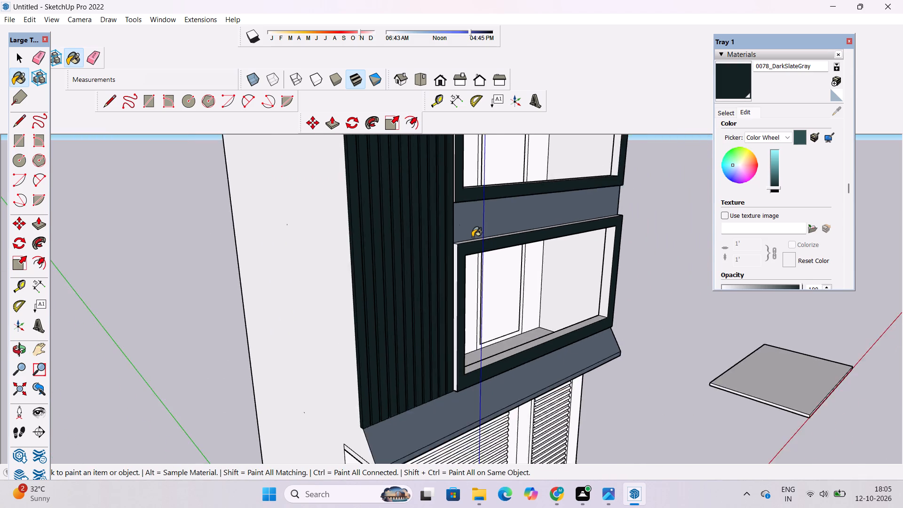
scroll(472, 237, up, 9)
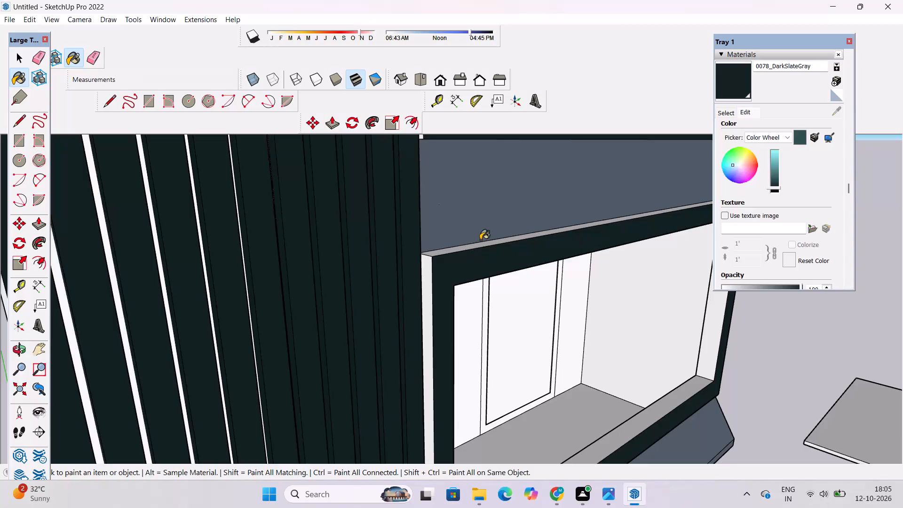
click(484, 246)
click(429, 275)
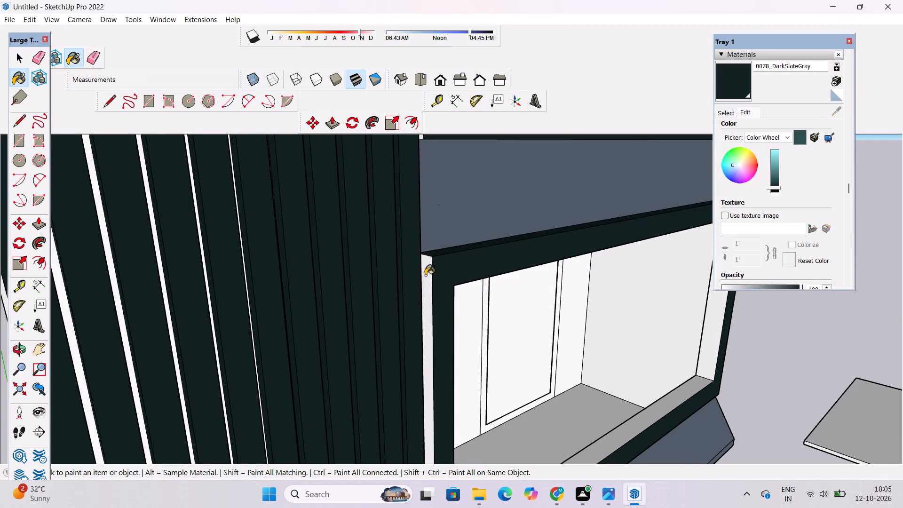
scroll(364, 237, down, 14)
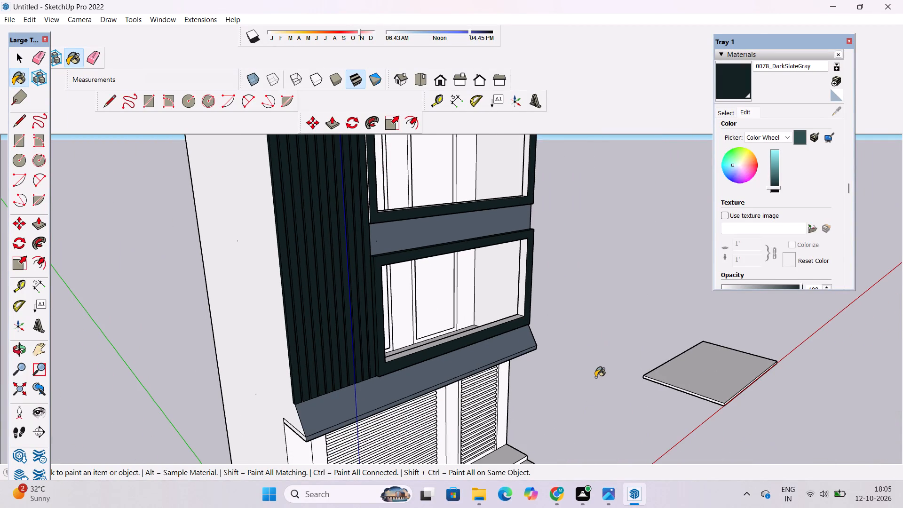
Paint the outer side faces away from the fins on the lowest and middle balcony frames with 0078_DarkSlateGray.
key(o)
scroll(438, 411, down, 6)
drag(692, 375, 347, 380)
scroll(420, 352, up, 5)
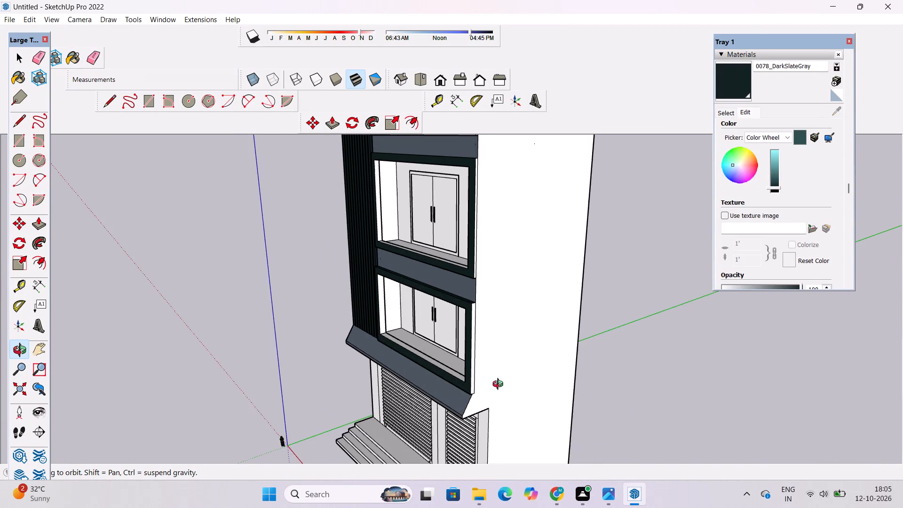
drag(500, 385, 476, 381)
scroll(474, 379, up, 3)
shift+drag(488, 396, 440, 384)
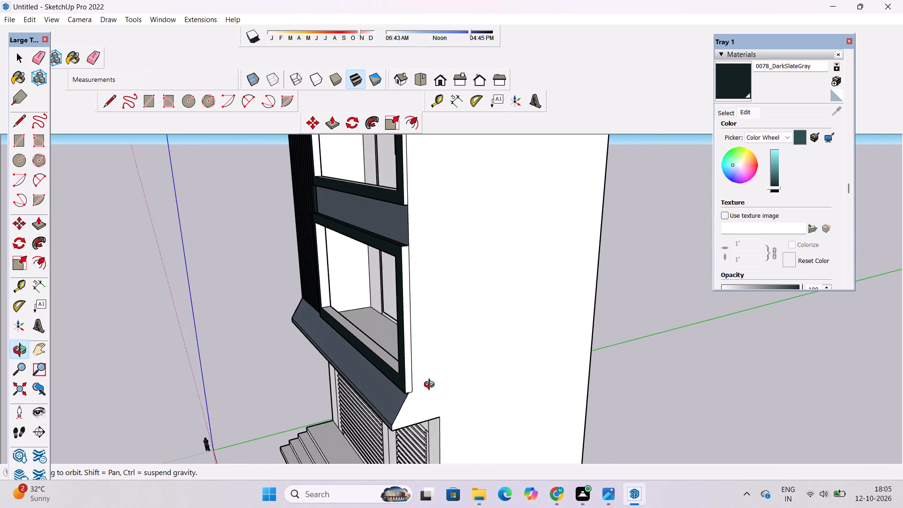
shift+drag(404, 382, 434, 438)
drag(432, 433, 426, 416)
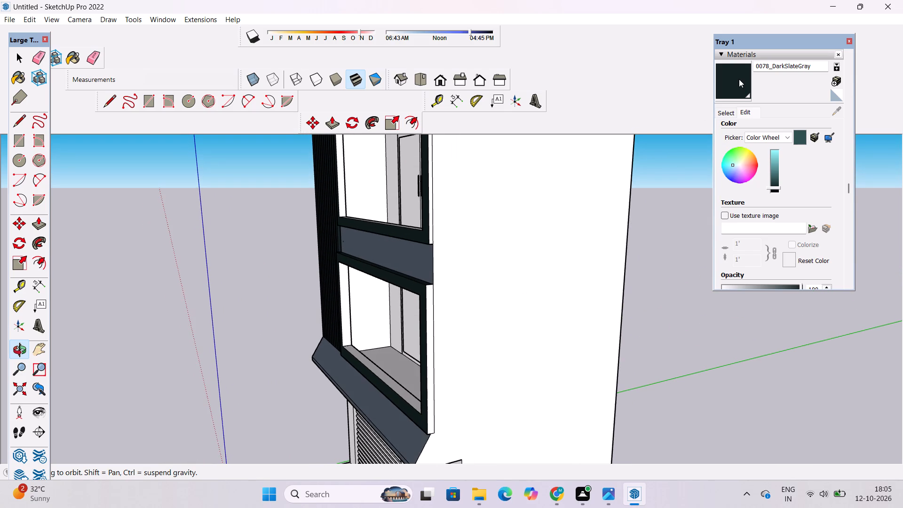
click(739, 79)
scroll(451, 346, up, 7)
click(419, 324)
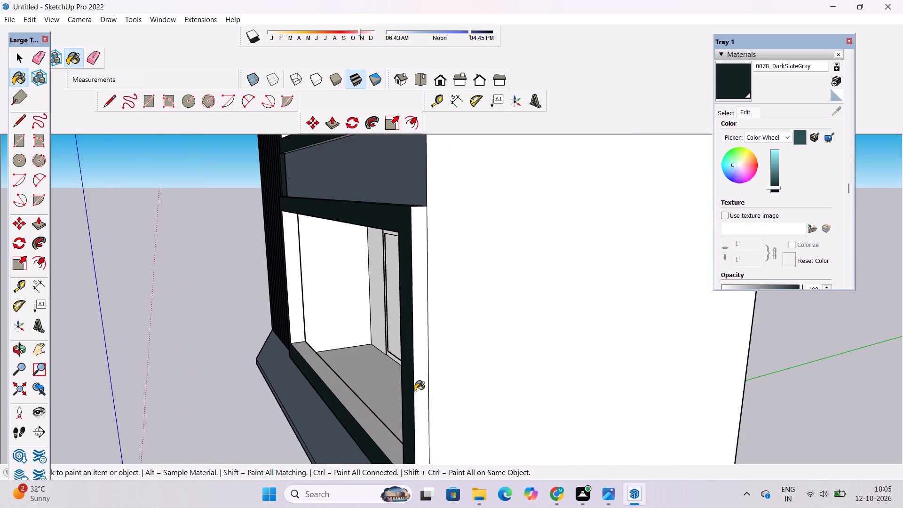
scroll(423, 446, down, 13)
scroll(423, 249, up, 10)
click(422, 241)
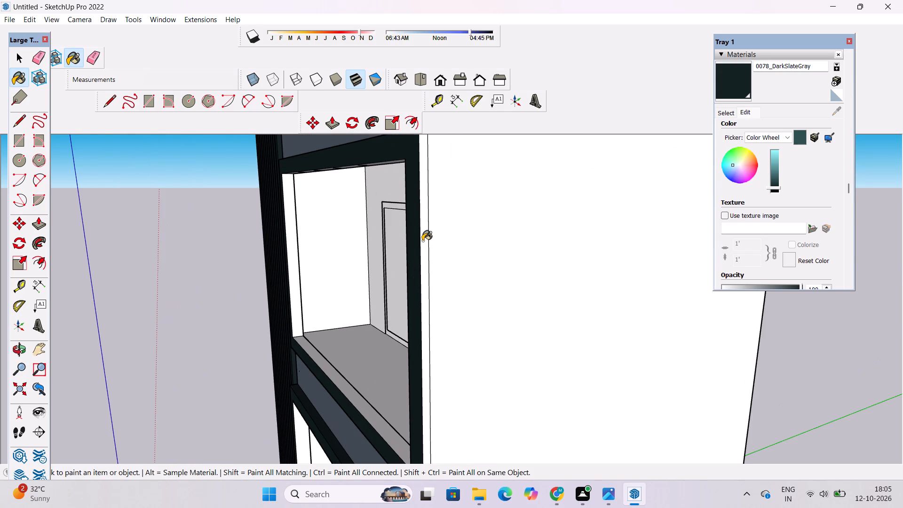
Paint the fin-side outer face of the middle balcony frame with 0078_DarkSlateGray.
key(o)
scroll(437, 283, down, 5)
drag(238, 362, 568, 360)
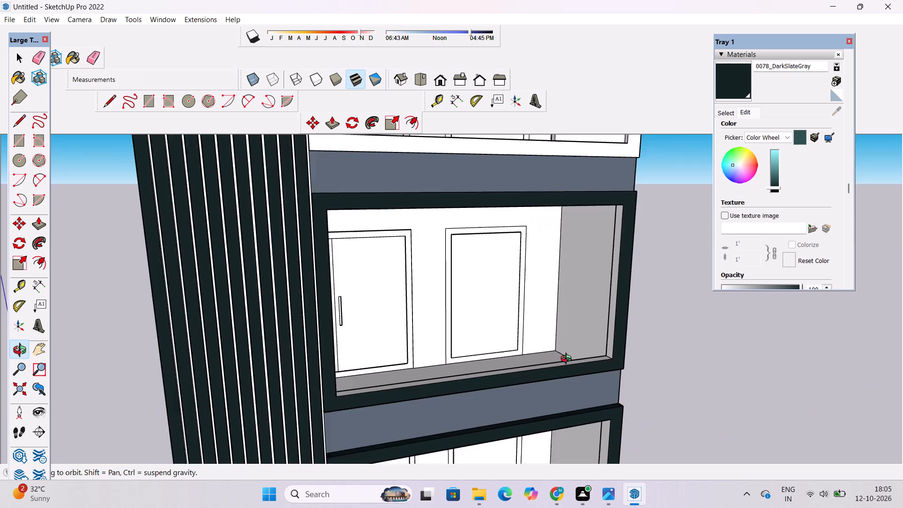
drag(568, 360, 618, 339)
scroll(460, 290, up, 1)
shift+drag(394, 312, 384, 329)
drag(376, 334, 331, 349)
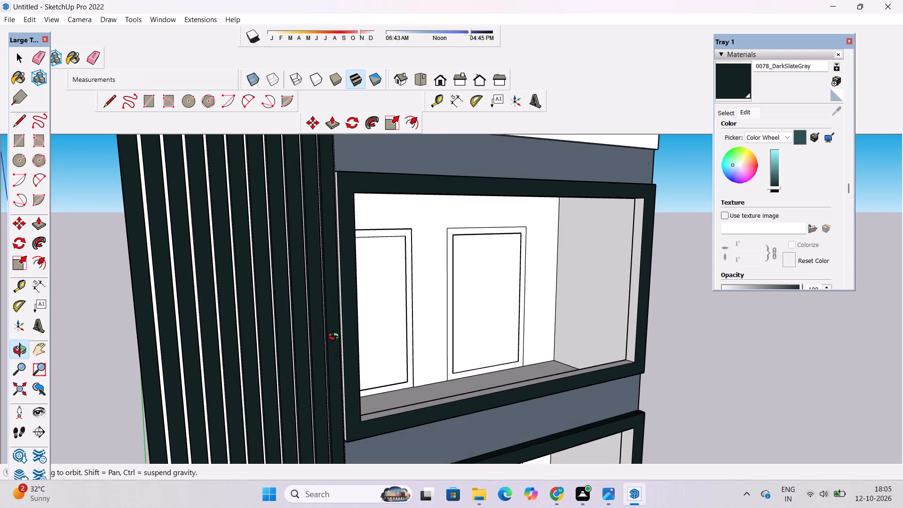
drag(336, 338, 313, 336)
click(738, 78)
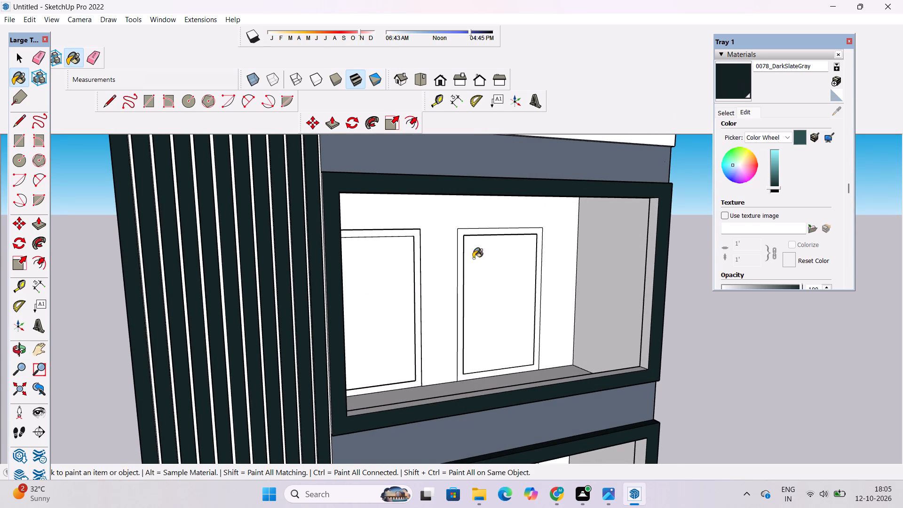
scroll(299, 306, up, 20)
scroll(299, 306, up, 2)
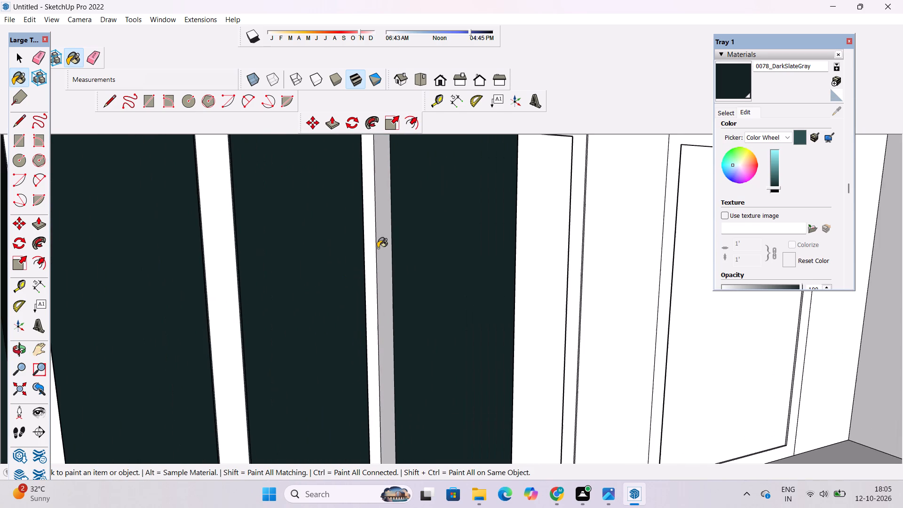
click(386, 241)
scroll(308, 306, down, 19)
Paint the front face of the white upper balcony frame around the slatted screen with 0078_DarkSlateGray.
key(o)
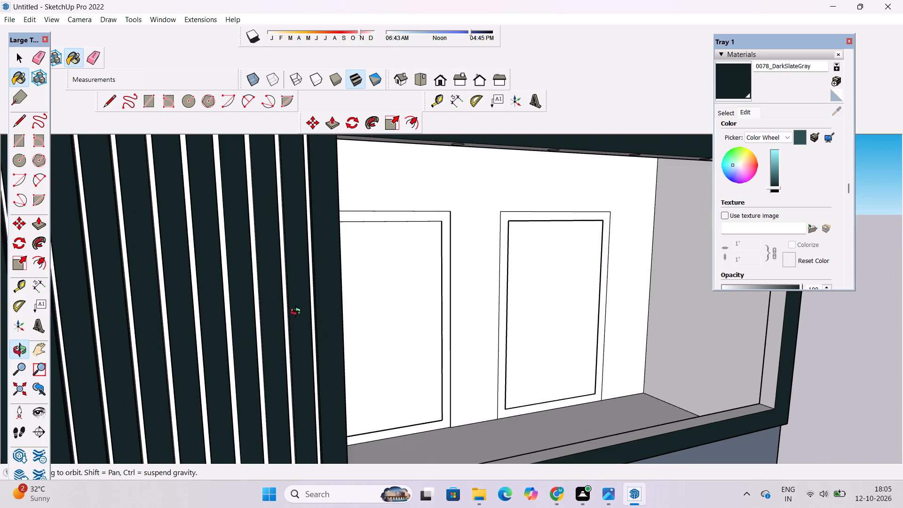
scroll(306, 316, down, 12)
shift+drag(362, 297, 364, 324)
drag(375, 329, 299, 328)
scroll(354, 286, down, 5)
shift+drag(443, 253, 437, 278)
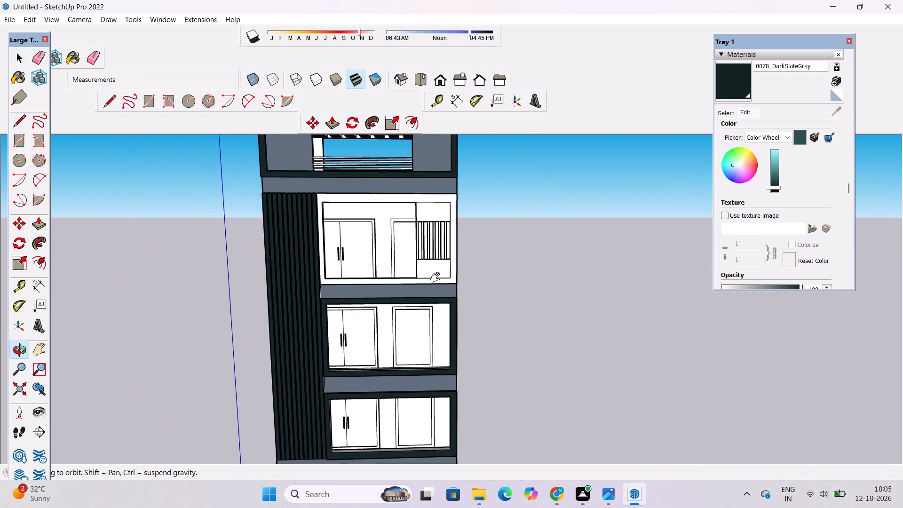
shift+drag(437, 278, 437, 278)
scroll(437, 286, up, 3)
click(477, 284)
drag(477, 284, 409, 299)
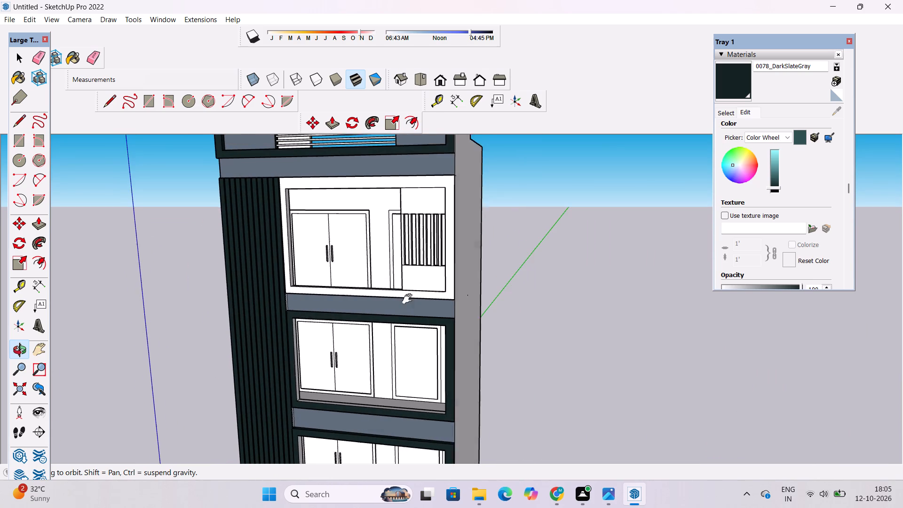
drag(409, 299, 407, 305)
click(729, 79)
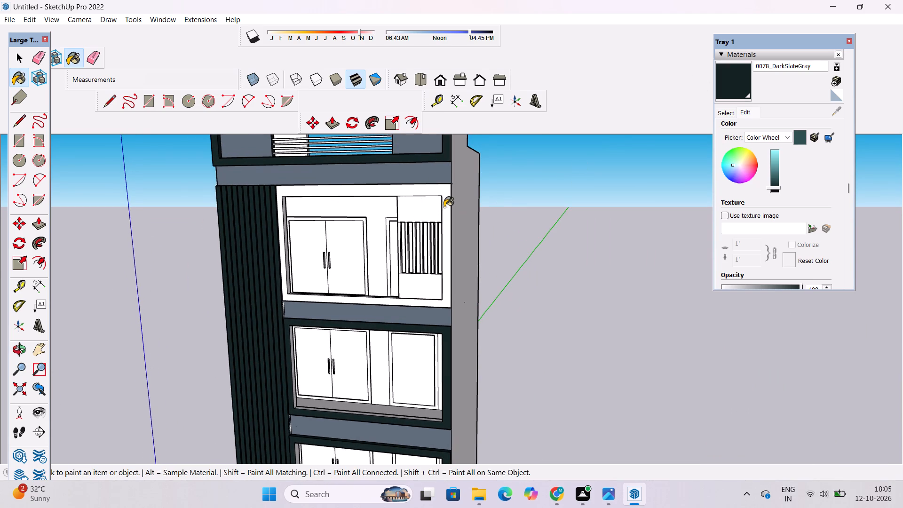
scroll(444, 206, up, 7)
click(438, 198)
click(456, 186)
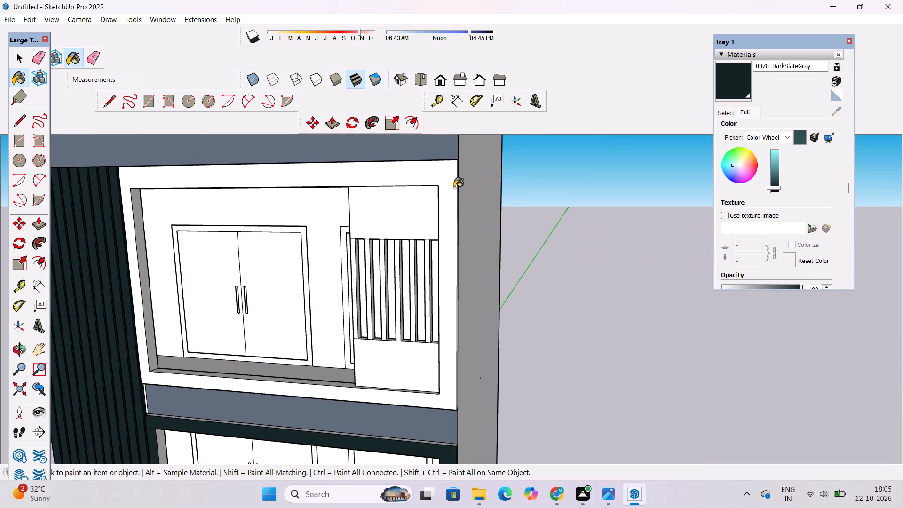
Paint the upper balcony frame's narrow outer side face, away from the fins, with 0078_DarkSlateGray.
scroll(527, 211, up, 8)
scroll(350, 247, up, 1)
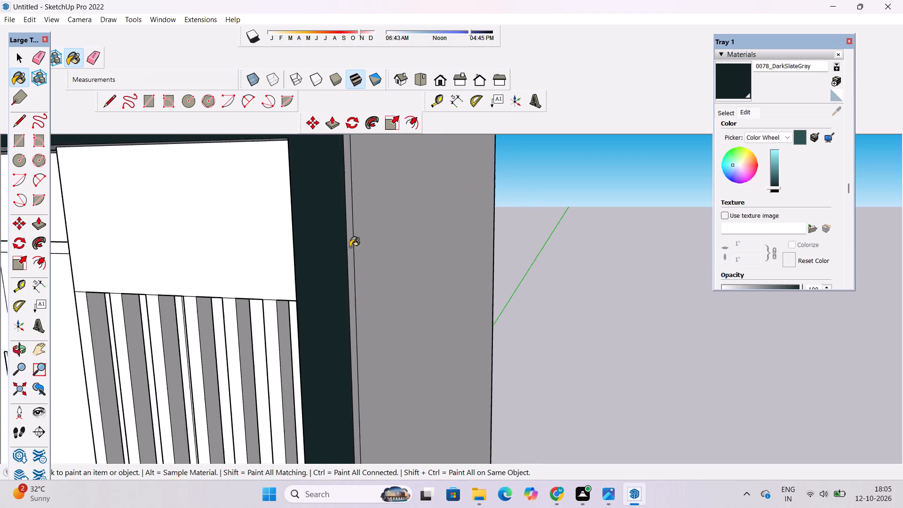
scroll(350, 247, up, 3)
click(352, 223)
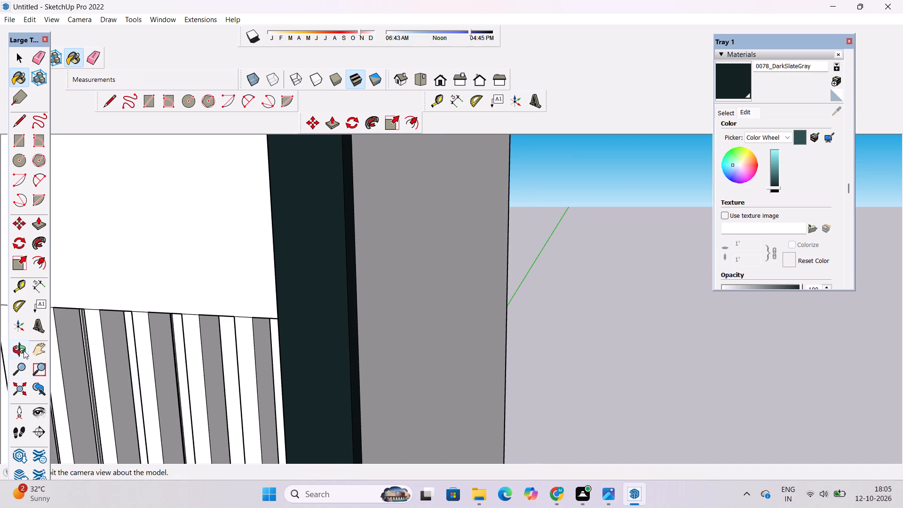
Paint the upper balcony frame's top face, just below the slate gray band, with 0078_DarkSlateGray.
click(24, 350)
scroll(511, 284, down, 5)
drag(539, 277, 561, 350)
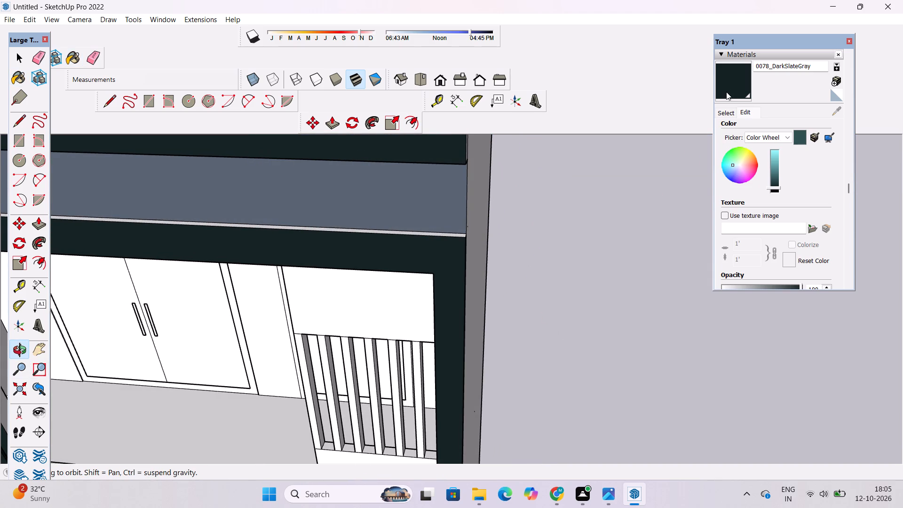
click(727, 89)
scroll(437, 224, up, 11)
click(491, 261)
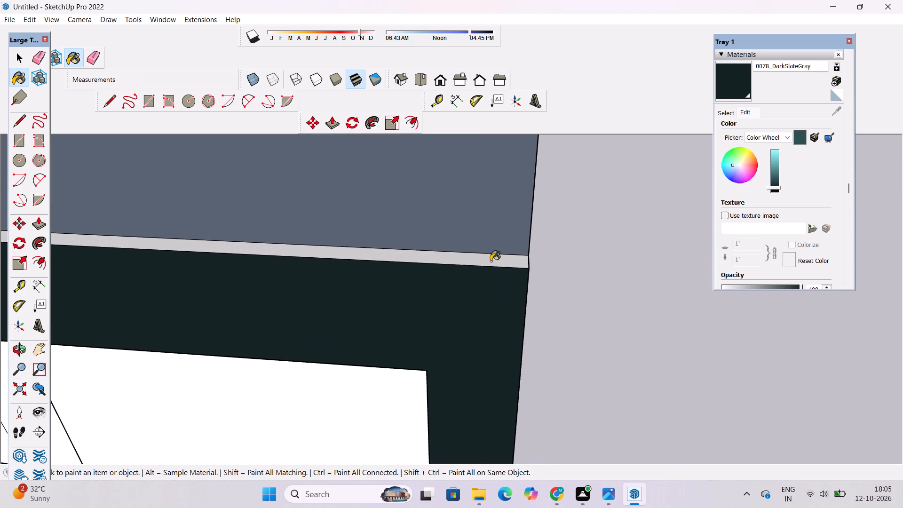
scroll(523, 219, down, 10)
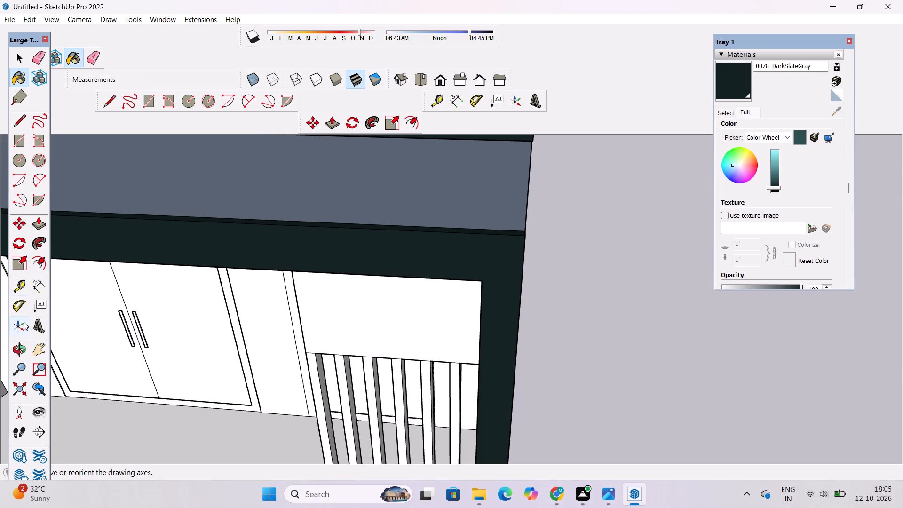
click(20, 345)
scroll(269, 211, down, 8)
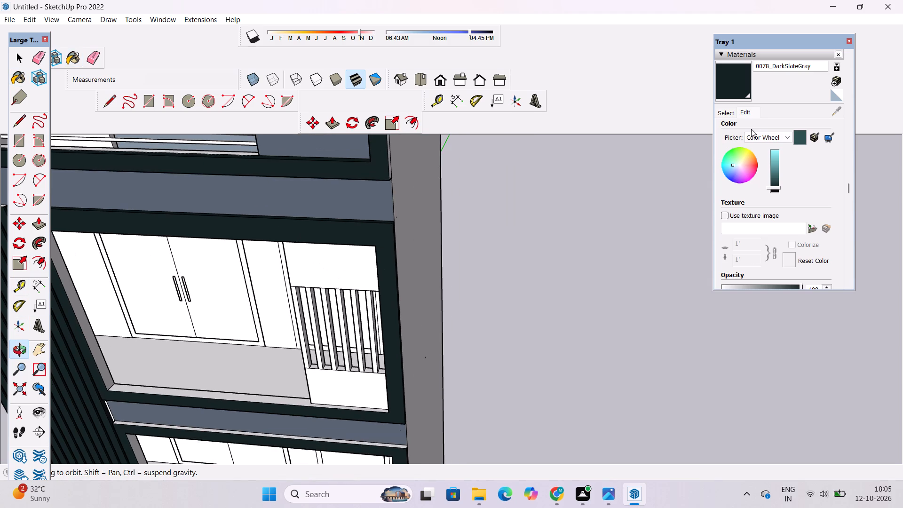
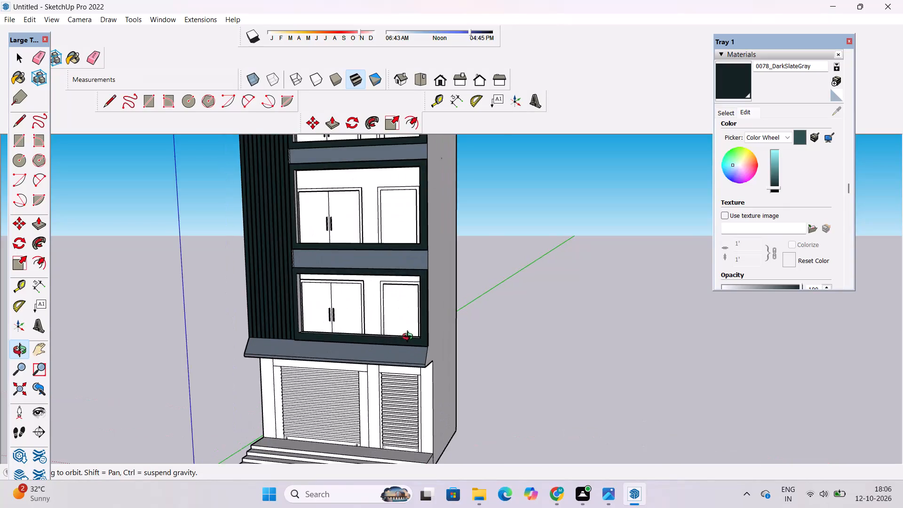
Examine the building's front facade from street level up to the roof frame for faces still lacking the dark material.
scroll(400, 345, down, 6)
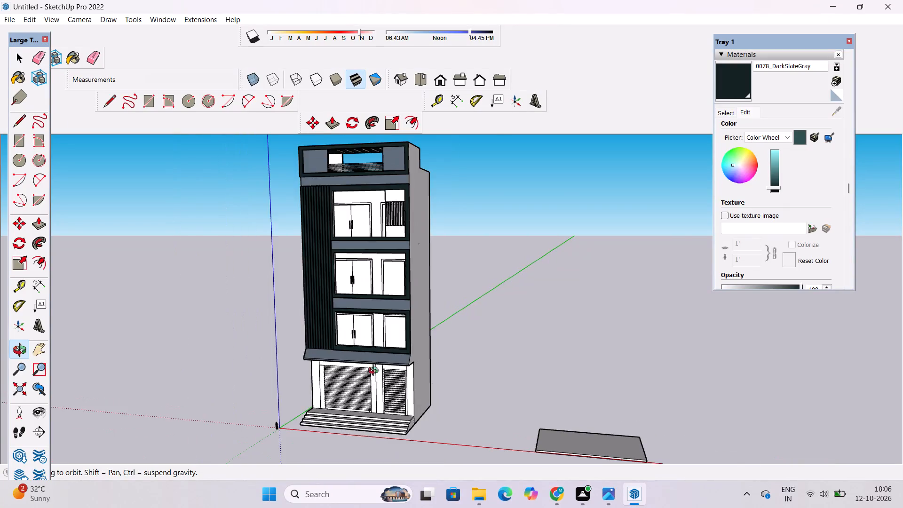
scroll(375, 372, down, 4)
drag(394, 300, 403, 251)
scroll(403, 236, up, 15)
drag(391, 300, 392, 256)
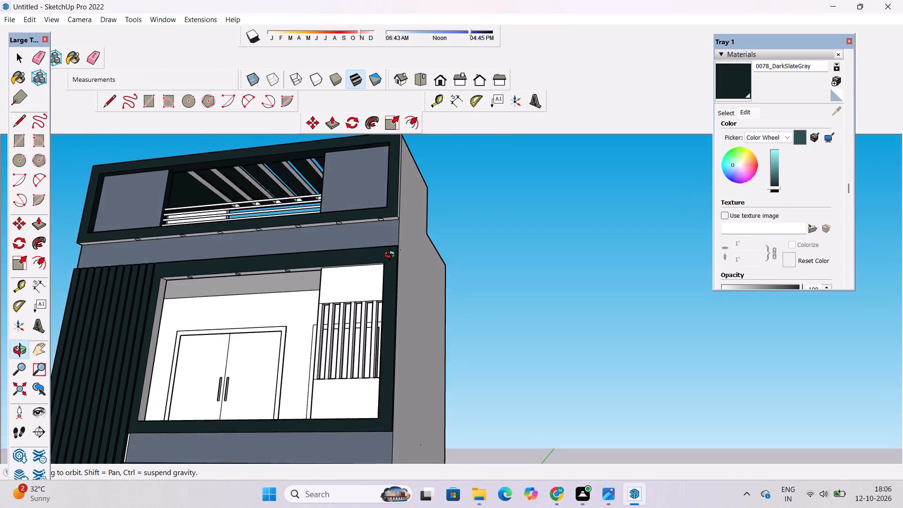
drag(392, 256, 393, 243)
scroll(363, 253, up, 5)
scroll(370, 253, down, 2)
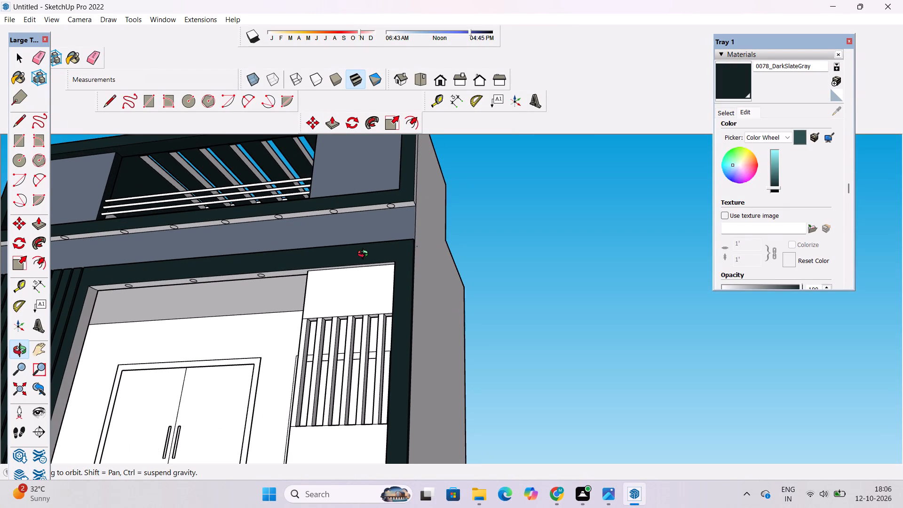
scroll(365, 254, down, 6)
drag(372, 289, 372, 310)
scroll(260, 295, down, 1)
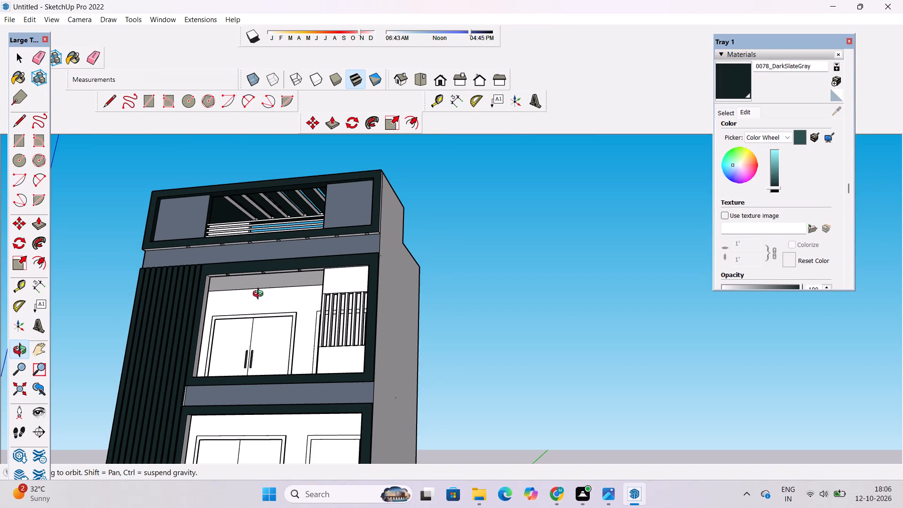
scroll(260, 295, up, 1)
scroll(260, 295, down, 3)
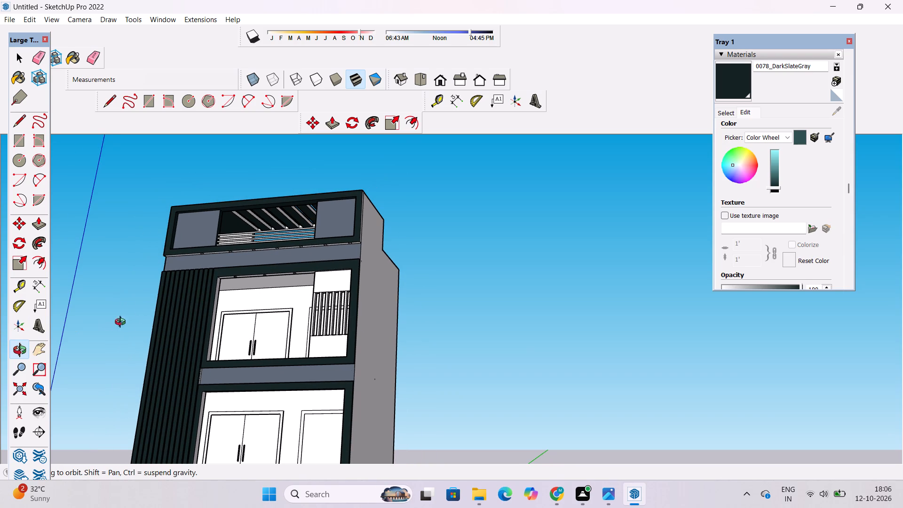
Paint the light side face between the vertical slats and the top balcony frame with 0078_DarkSlateGray.
scroll(379, 260, up, 8)
drag(262, 282, 271, 427)
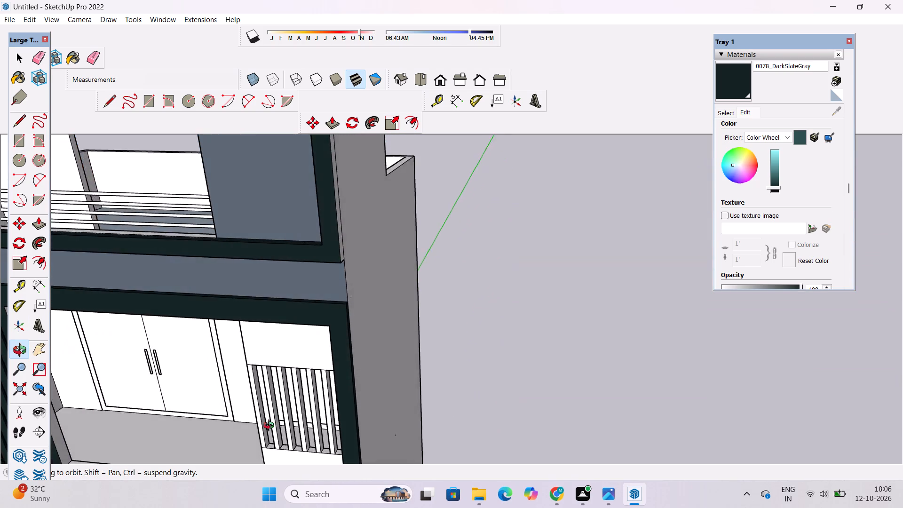
drag(271, 427, 307, 362)
scroll(426, 257, down, 10)
drag(222, 333, 329, 342)
scroll(267, 328, up, 10)
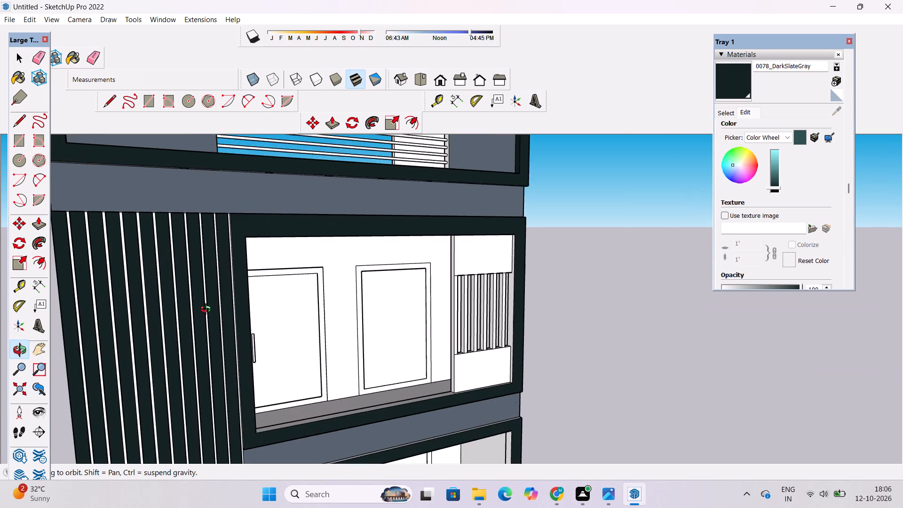
scroll(208, 310, up, 4)
scroll(228, 294, down, 4)
scroll(241, 196, up, 16)
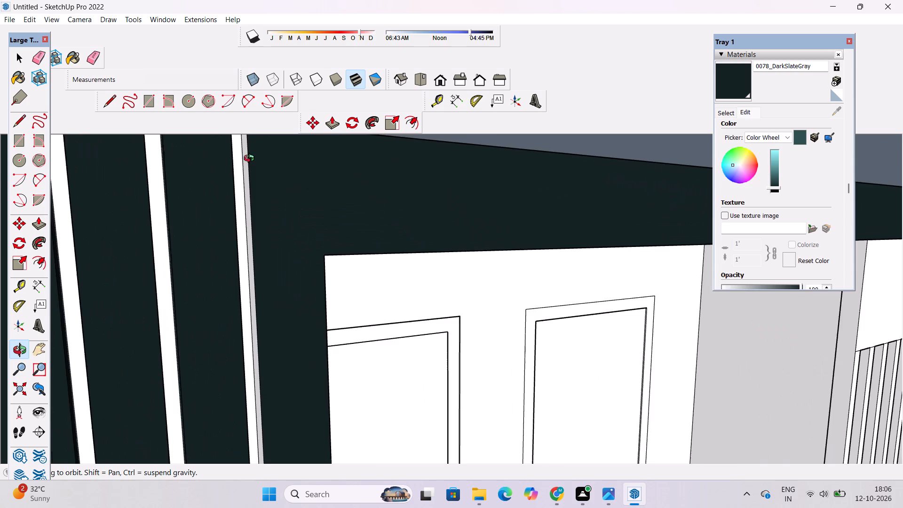
scroll(251, 159, up, 8)
click(734, 84)
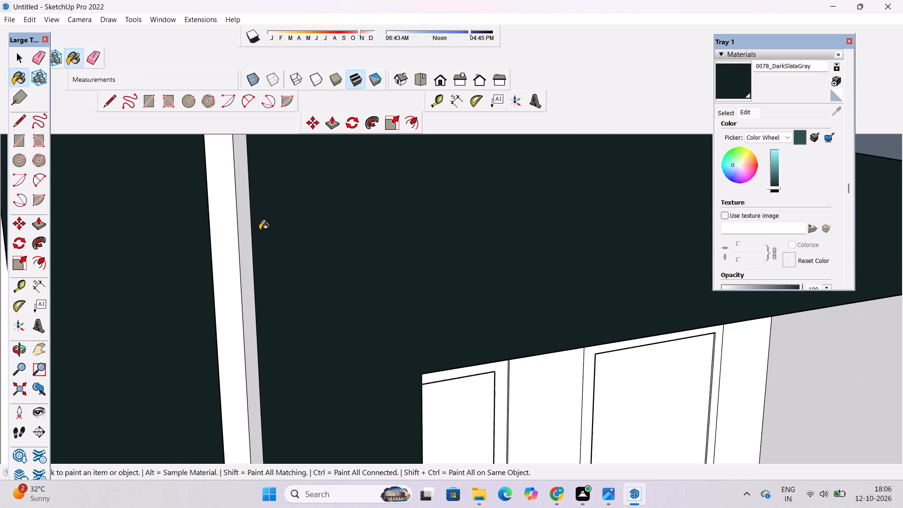
click(238, 214)
Paint the underside of the top balcony frame and the adjoining slat-panel side edge with 0078_DarkSlateGray.
click(18, 349)
scroll(318, 266, down, 20)
scroll(318, 266, down, 13)
drag(591, 330, 436, 340)
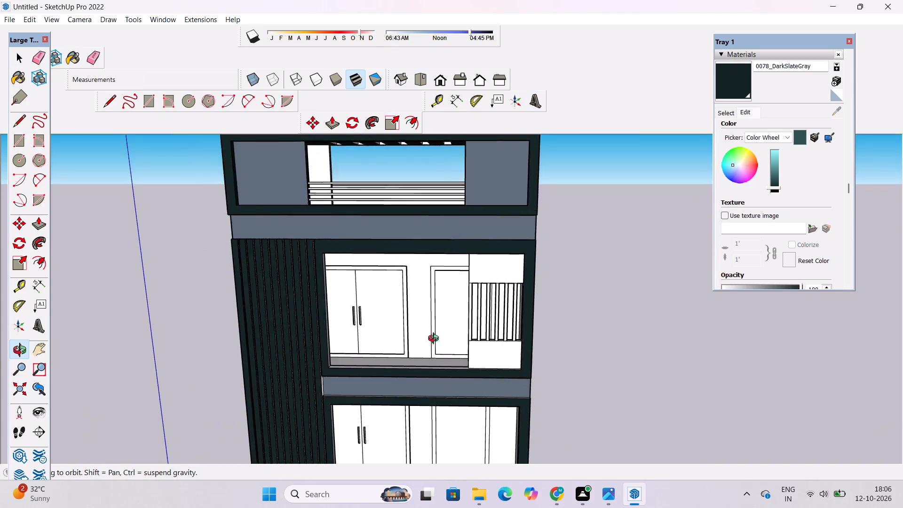
drag(436, 340, 404, 135)
scroll(426, 404, up, 4)
drag(389, 407, 439, 390)
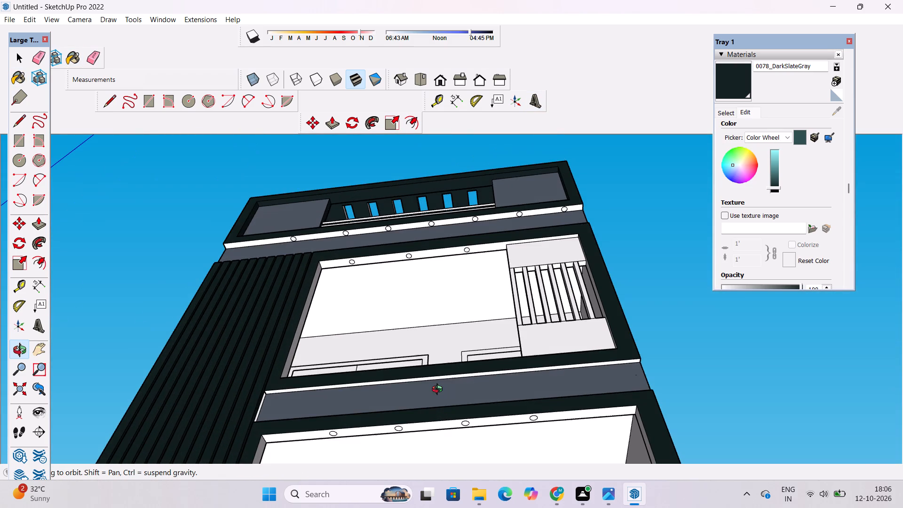
scroll(371, 375, down, 4)
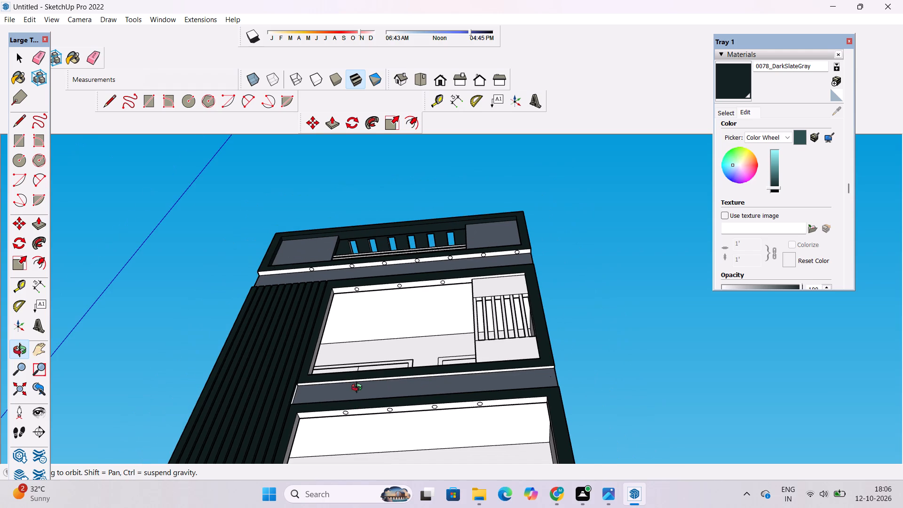
click(741, 91)
scroll(327, 402, up, 15)
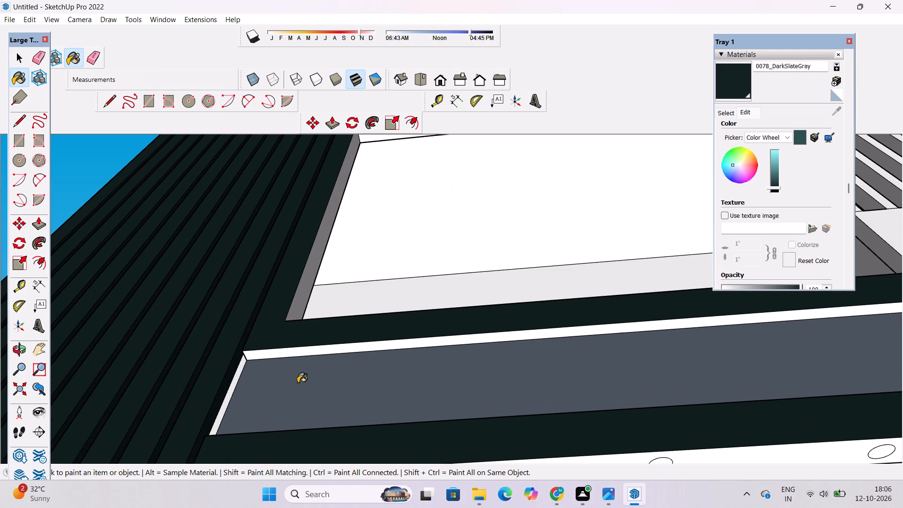
click(278, 351)
click(232, 367)
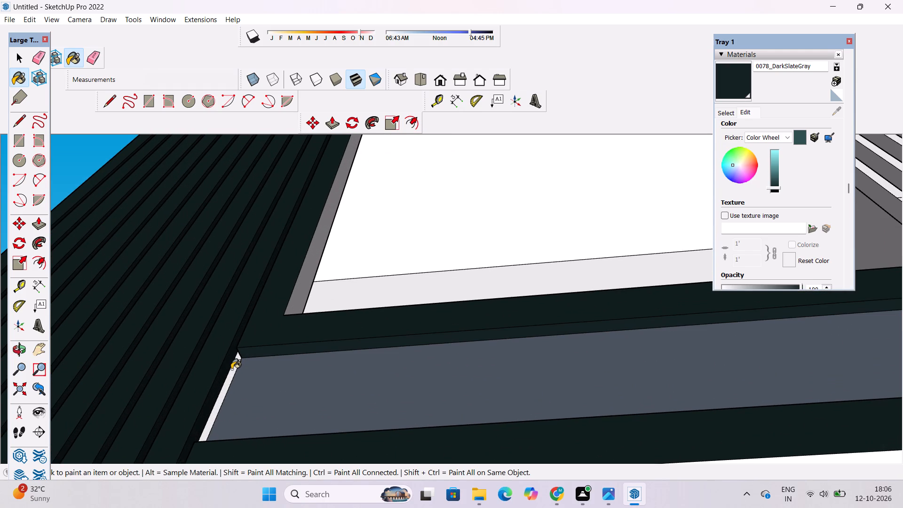
click(231, 369)
Paint the white underside strip of the middle balcony frame with 0078_DarkSlateGray.
click(21, 349)
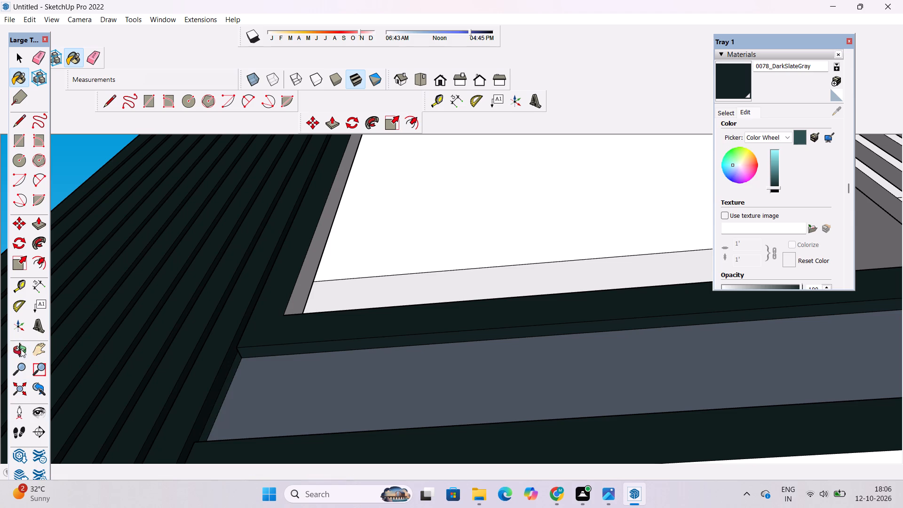
scroll(401, 238, down, 11)
drag(403, 255, 419, 313)
drag(515, 407, 506, 345)
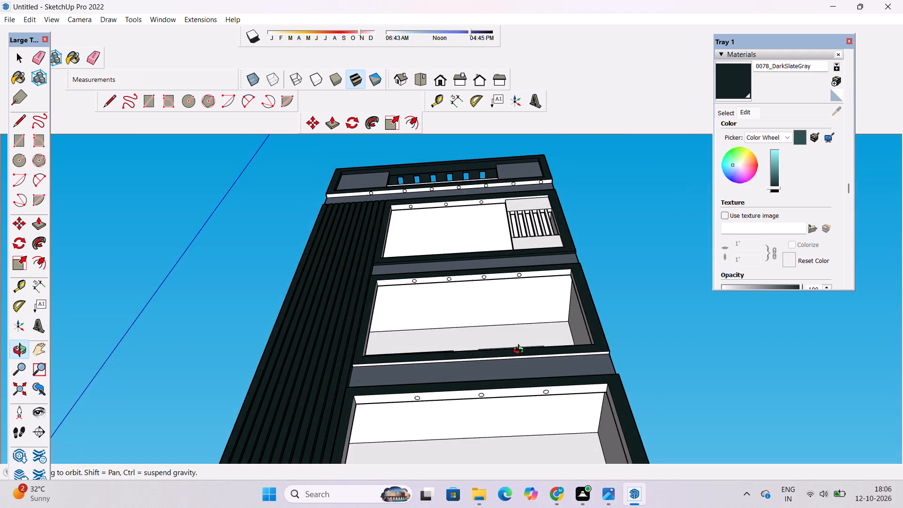
scroll(663, 391, up, 8)
drag(671, 390, 638, 402)
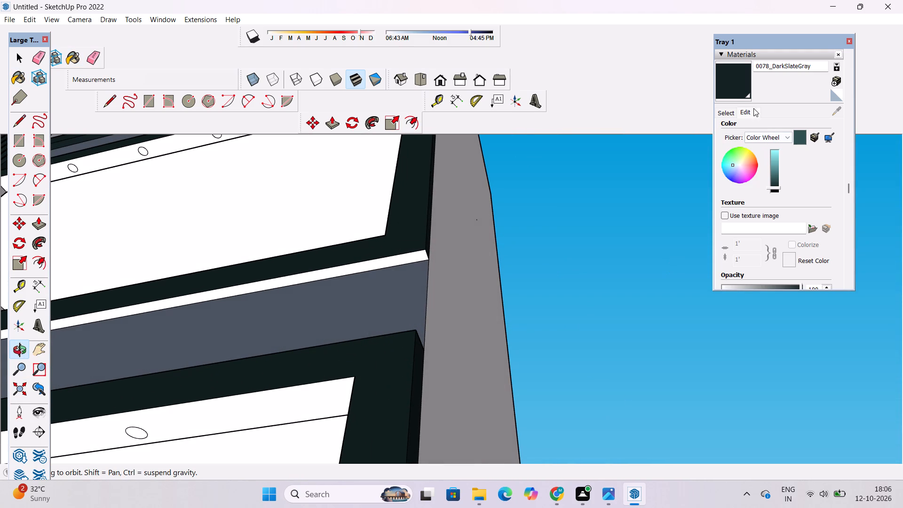
click(732, 94)
click(411, 258)
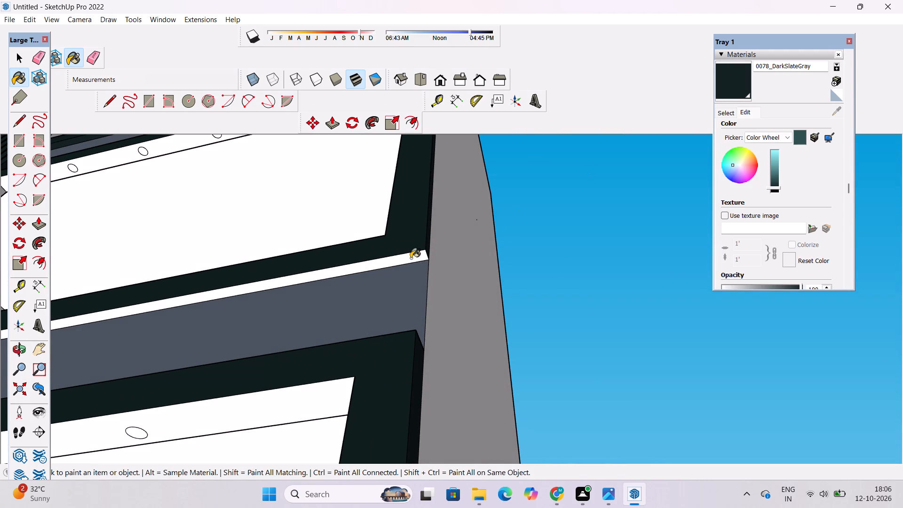
Paint the underside strip of the lowest balcony frame, just above the entrance canopy, with 0078_DarkSlateGray.
click(19, 348)
scroll(471, 222, down, 4)
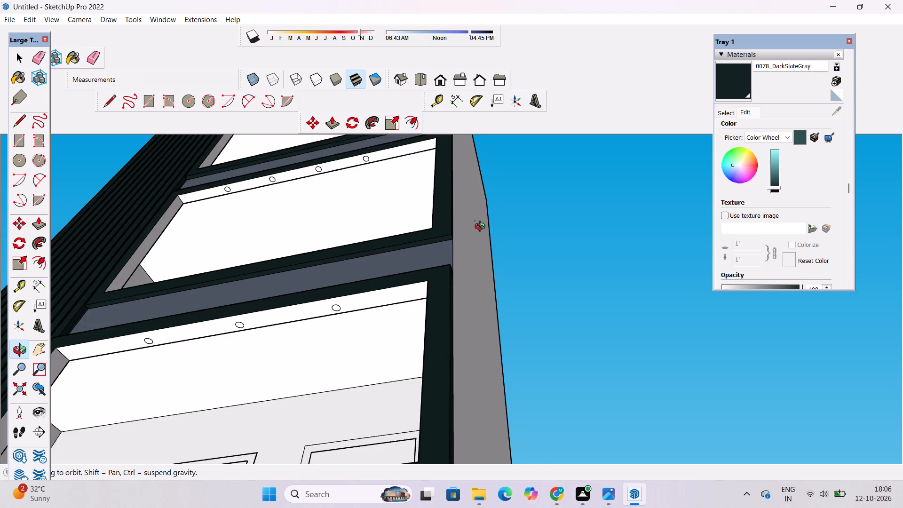
scroll(482, 228, down, 5)
drag(508, 336, 497, 346)
scroll(427, 359, up, 7)
drag(421, 349, 451, 340)
click(724, 71)
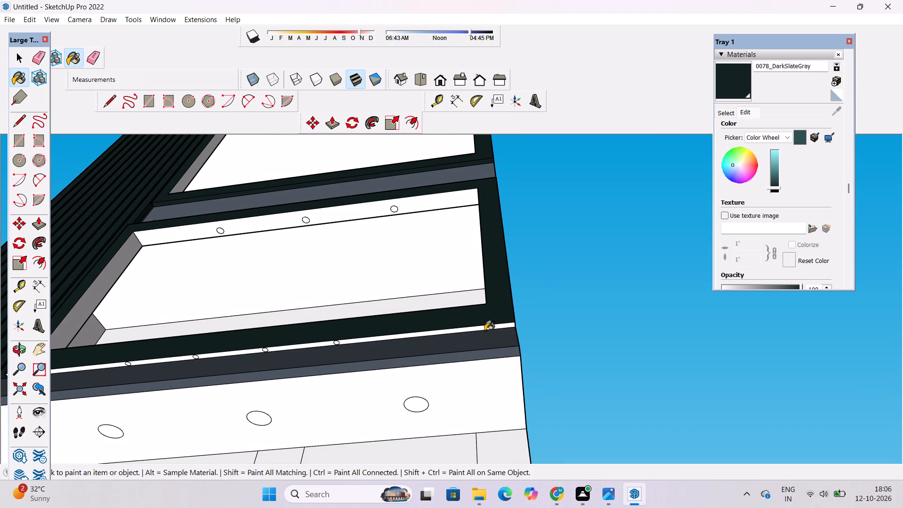
scroll(485, 331, up, 5)
click(490, 325)
Paint the lowest balcony frame's inner top face around the spotlights and its right inner side face with 0078_DarkSlateGray.
scroll(490, 321, down, 13)
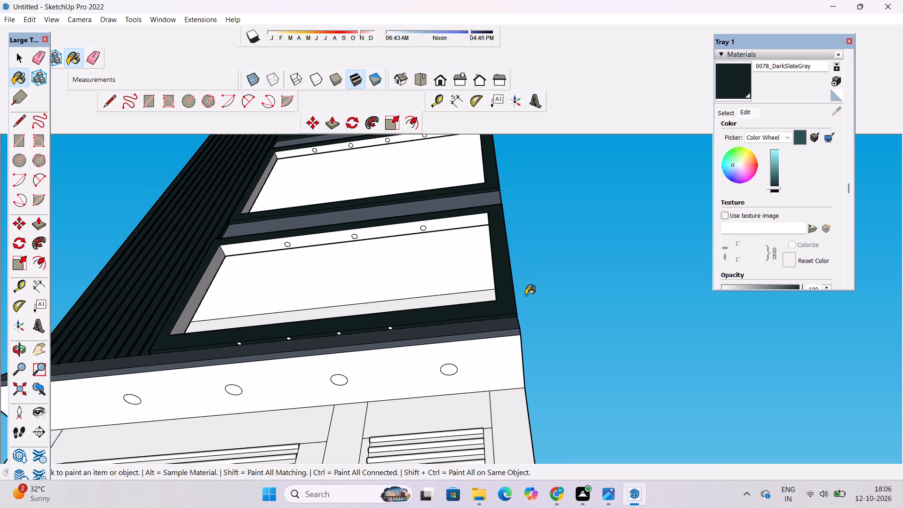
scroll(391, 221, up, 5)
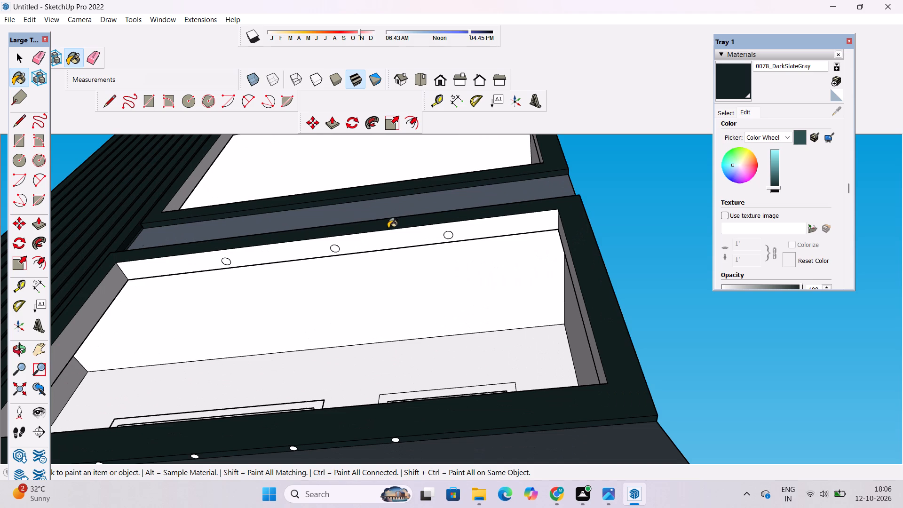
click(497, 227)
scroll(552, 232, up, 5)
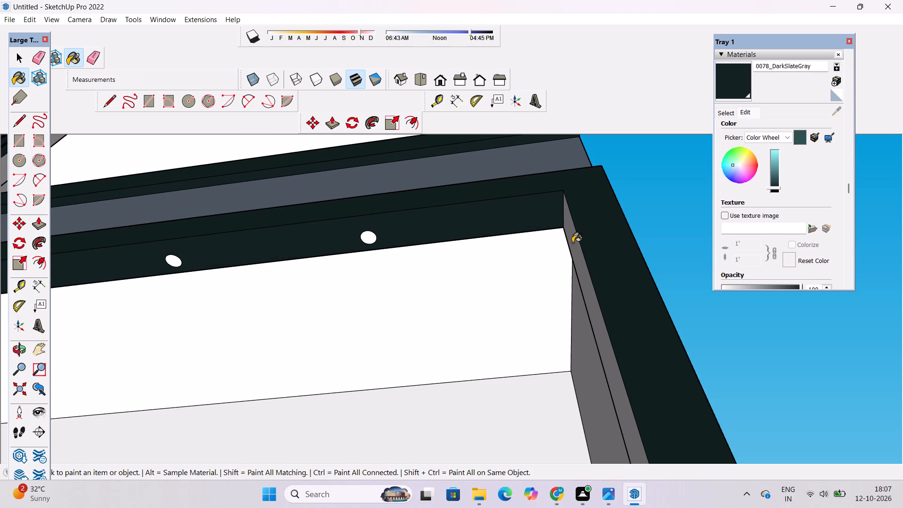
click(577, 250)
Paint the middle balcony frame's inner top face and both inner side faces with 0078_DarkSlateGray.
scroll(571, 244, down, 7)
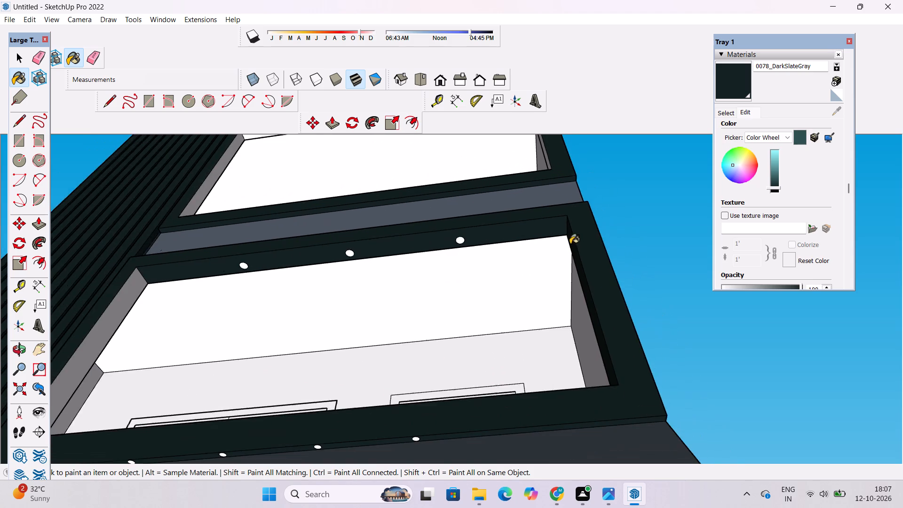
scroll(570, 244, down, 2)
key(o)
scroll(563, 230, down, 6)
drag(563, 230, 575, 265)
drag(575, 265, 610, 319)
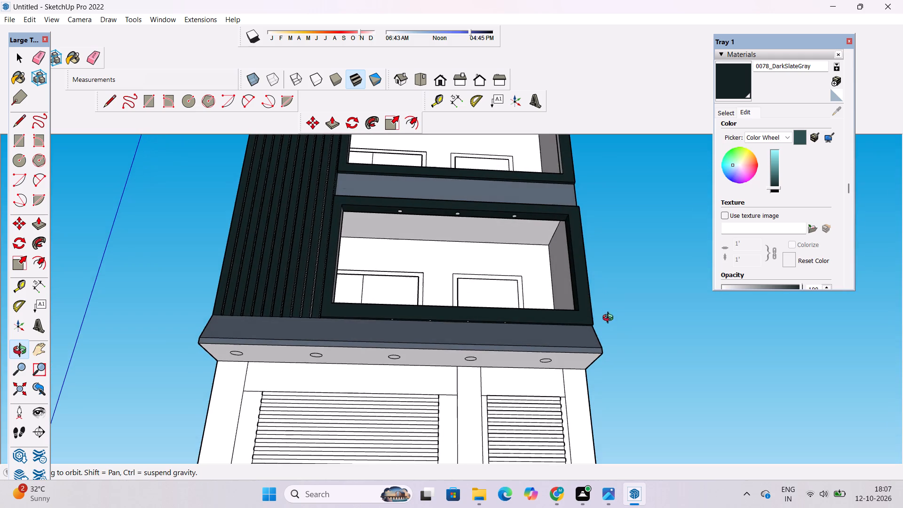
drag(499, 272, 440, 233)
drag(439, 230, 444, 393)
drag(421, 294, 450, 260)
scroll(451, 262, up, 3)
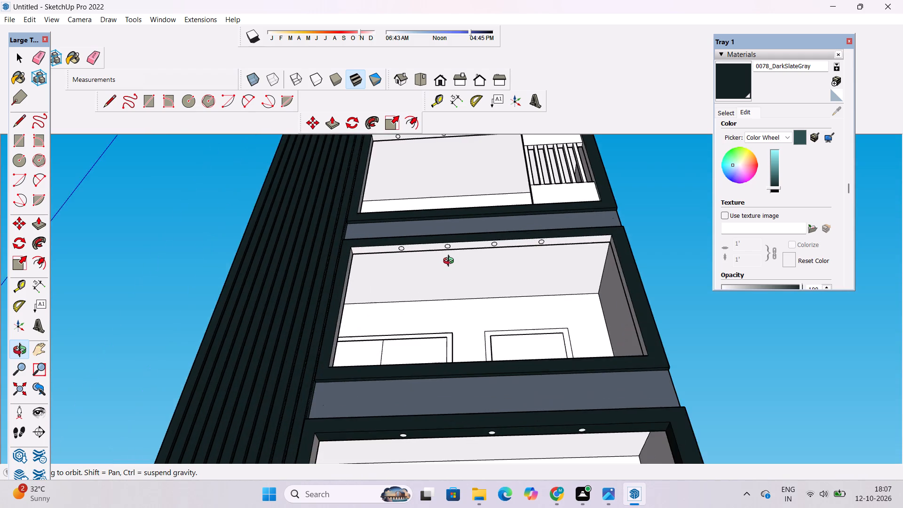
drag(463, 264, 417, 253)
drag(427, 258, 440, 283)
click(741, 76)
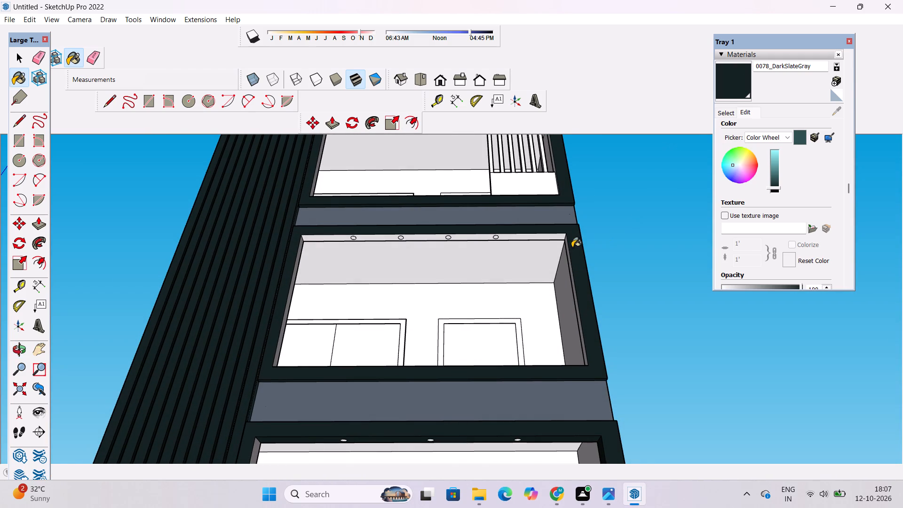
scroll(571, 247, up, 9)
click(549, 219)
click(559, 231)
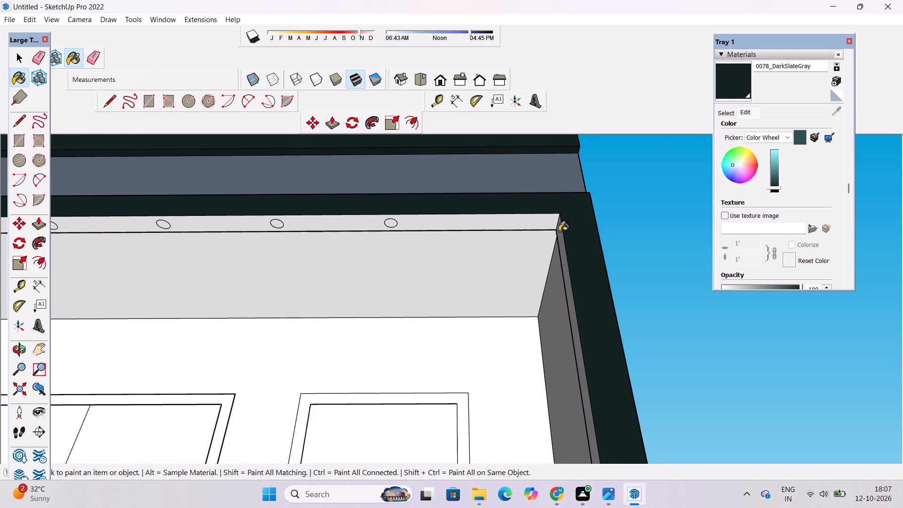
scroll(559, 231, down, 5)
scroll(164, 285, up, 4)
click(138, 248)
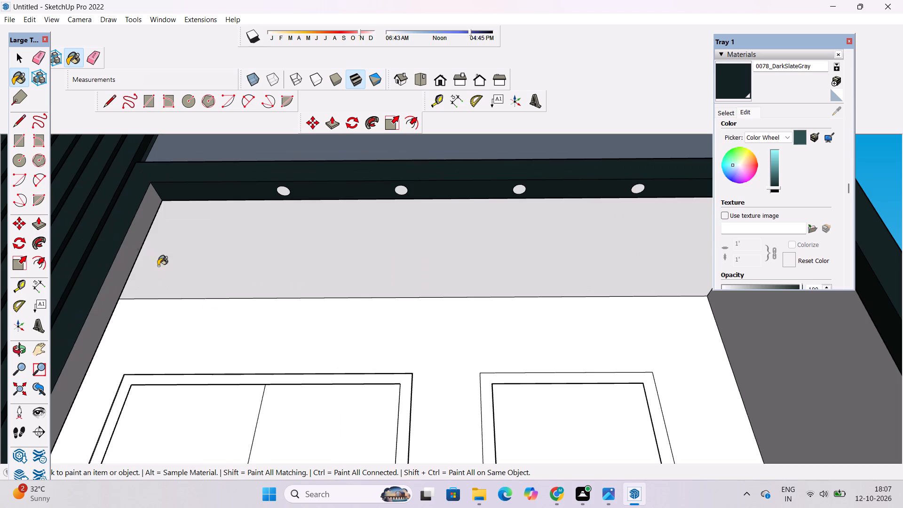
Paint the top balcony frame's inner top face and the right inner side beside the slatted screen with 0078_DarkSlateGray.
scroll(232, 382, down, 11)
scroll(344, 220, up, 8)
click(413, 207)
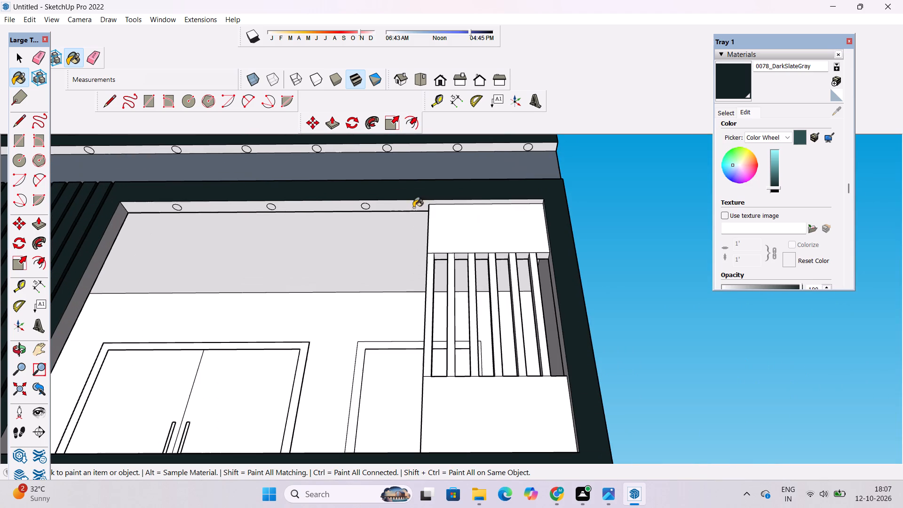
scroll(535, 212, up, 10)
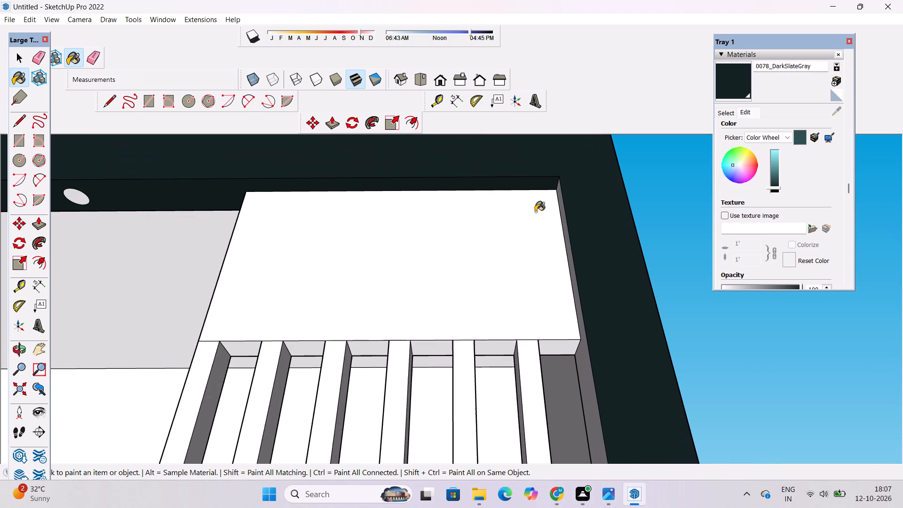
click(566, 216)
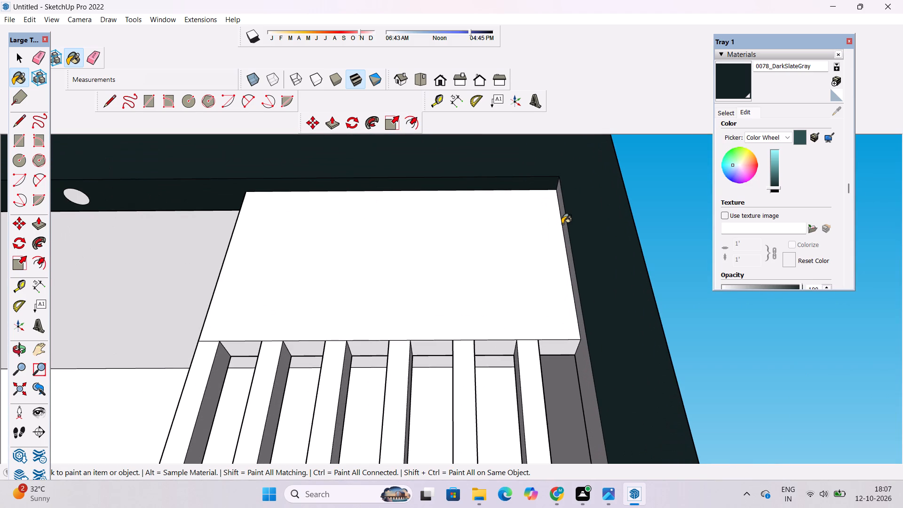
click(562, 222)
scroll(562, 221, down, 3)
scroll(554, 208, up, 4)
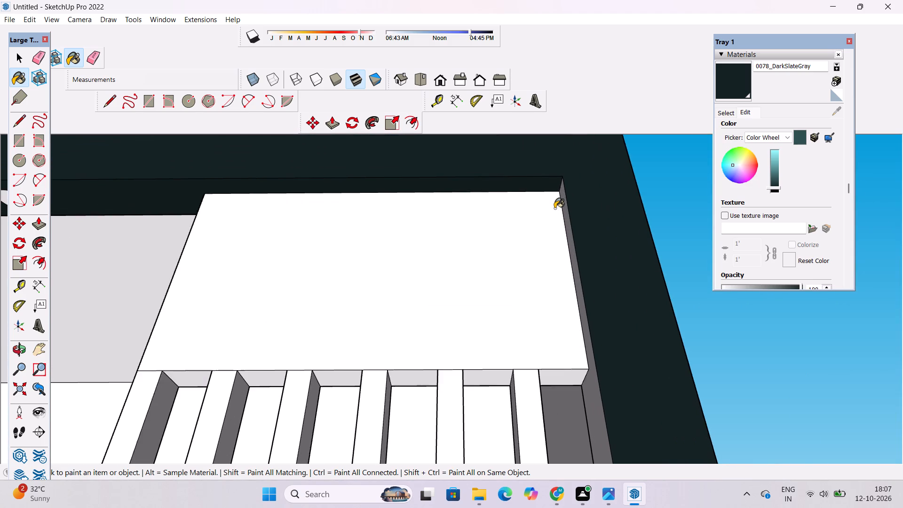
scroll(554, 206, up, 8)
click(581, 191)
scroll(548, 200, down, 7)
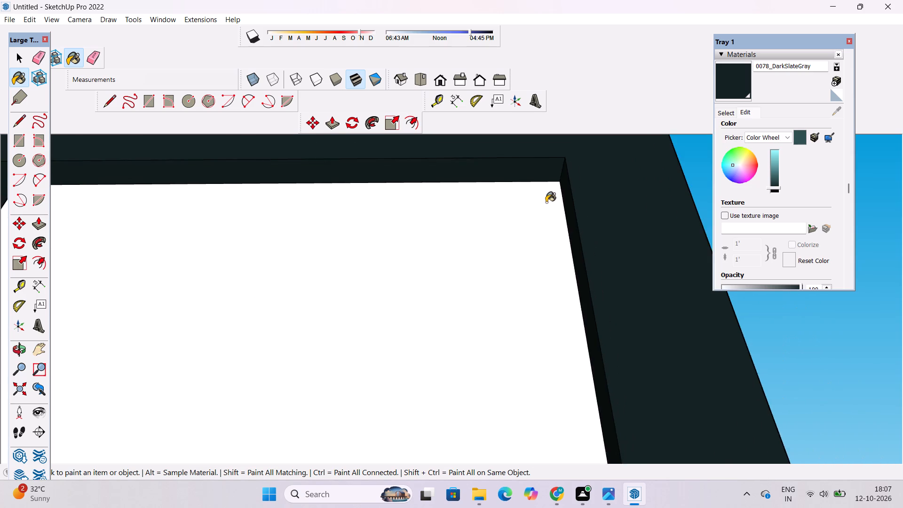
Paint the top balcony frame's left inner side face with 0078_DarkSlateGray.
scroll(546, 202, down, 17)
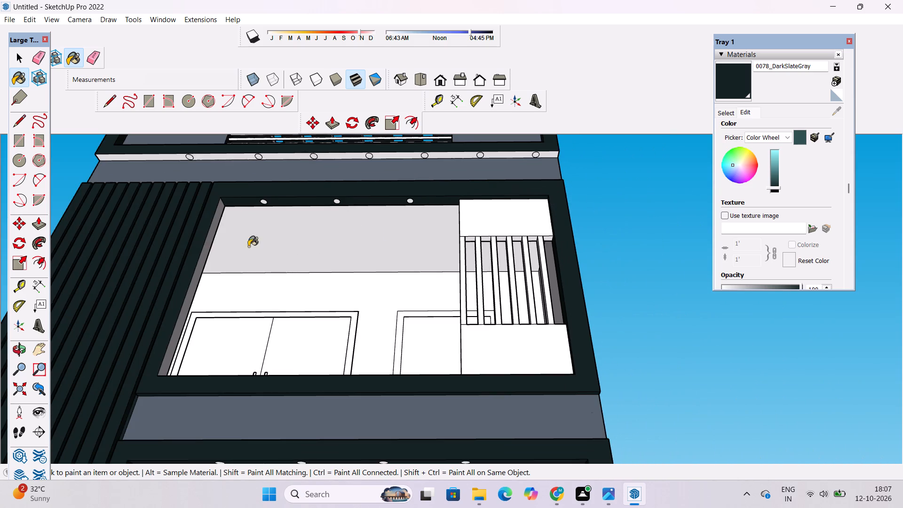
scroll(207, 258, up, 4)
click(203, 251)
Paint the top balcony frame's inner bottom ledge and the middle balcony frame's outer top edge with 0078_DarkSlateGray.
key(o)
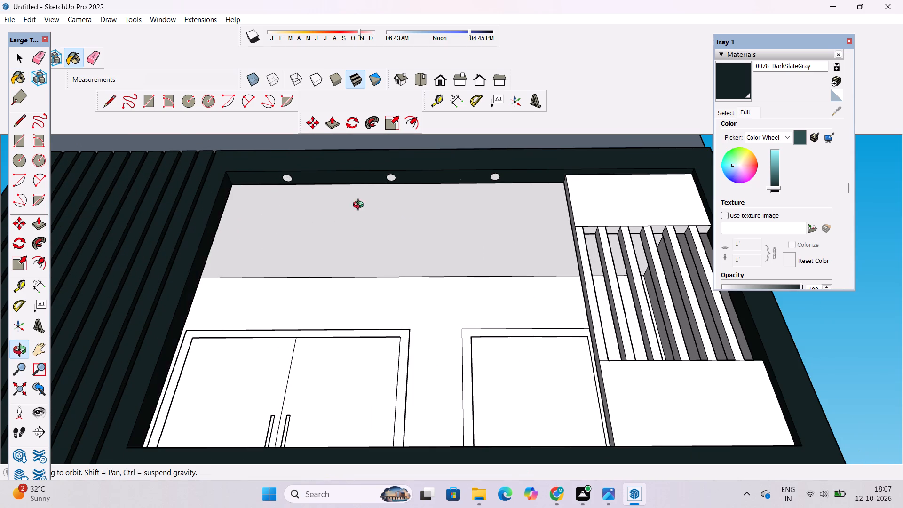
scroll(373, 196, down, 6)
drag(378, 221, 409, 403)
scroll(385, 329, down, 6)
drag(412, 399, 415, 426)
scroll(433, 398, up, 8)
drag(489, 326, 497, 392)
scroll(475, 301, up, 5)
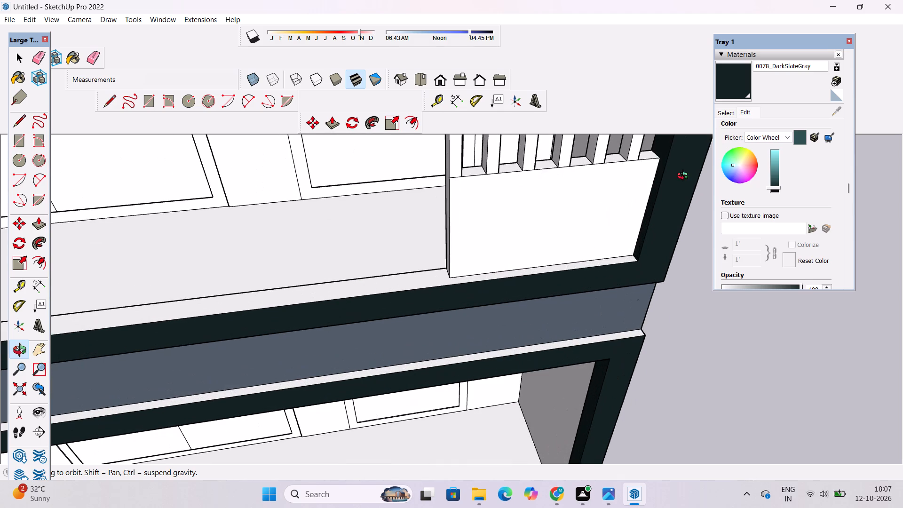
click(725, 79)
scroll(383, 295, up, 4)
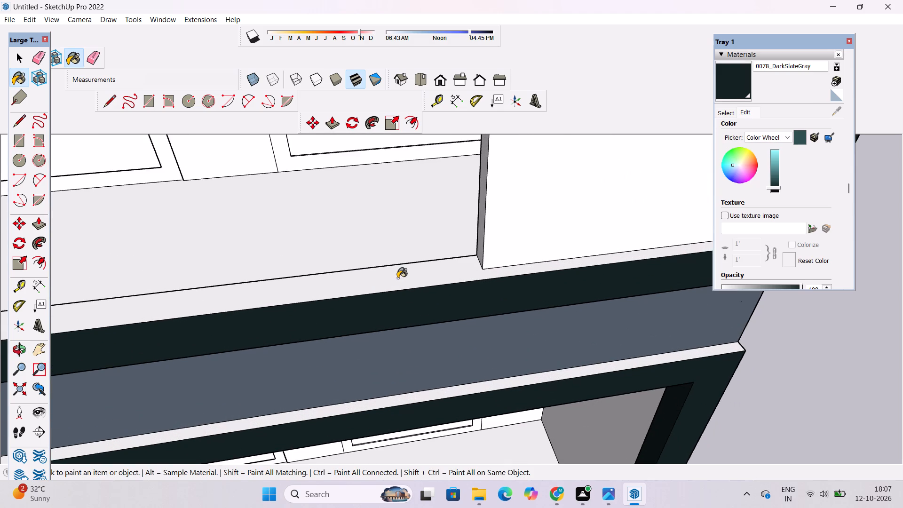
click(397, 278)
scroll(345, 253, down, 6)
scroll(500, 372, up, 5)
click(555, 208)
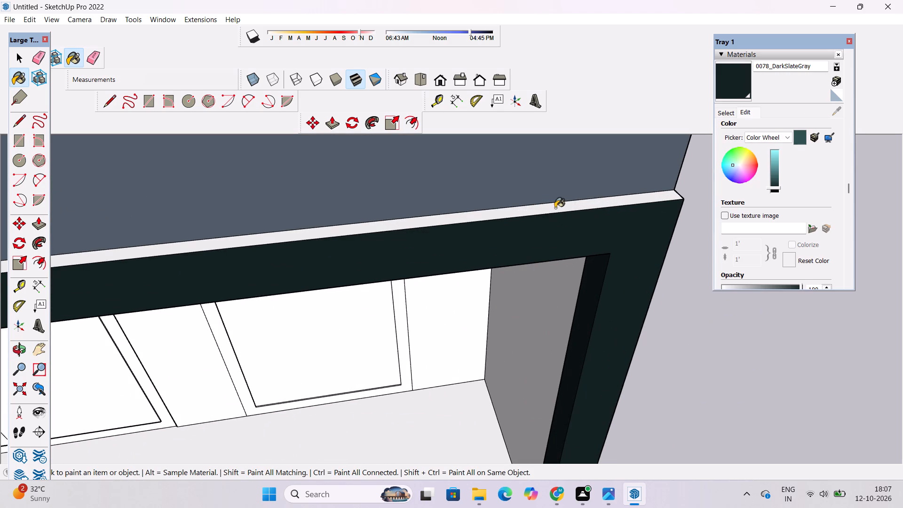
Paint the middle balcony frame's inner bottom ledge with 0078_DarkSlateGray.
key(o)
scroll(500, 213, down, 13)
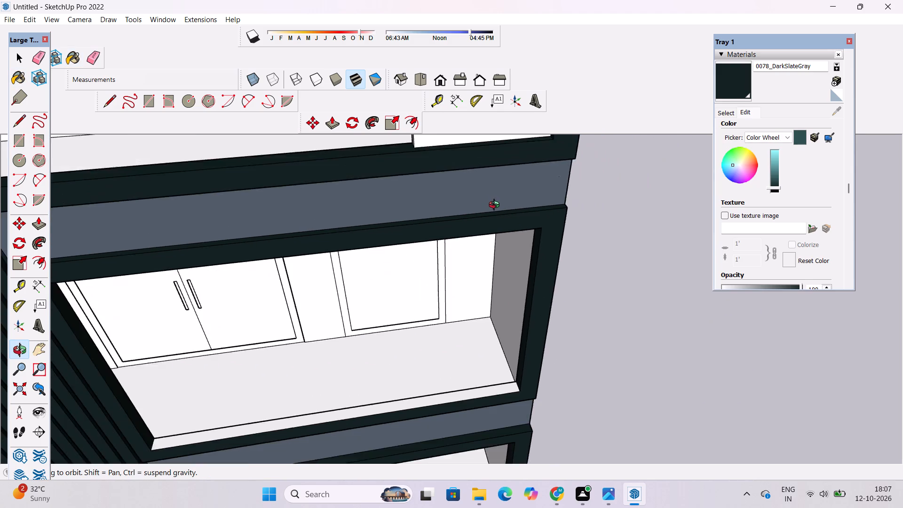
scroll(496, 206, down, 4)
drag(602, 320, 452, 425)
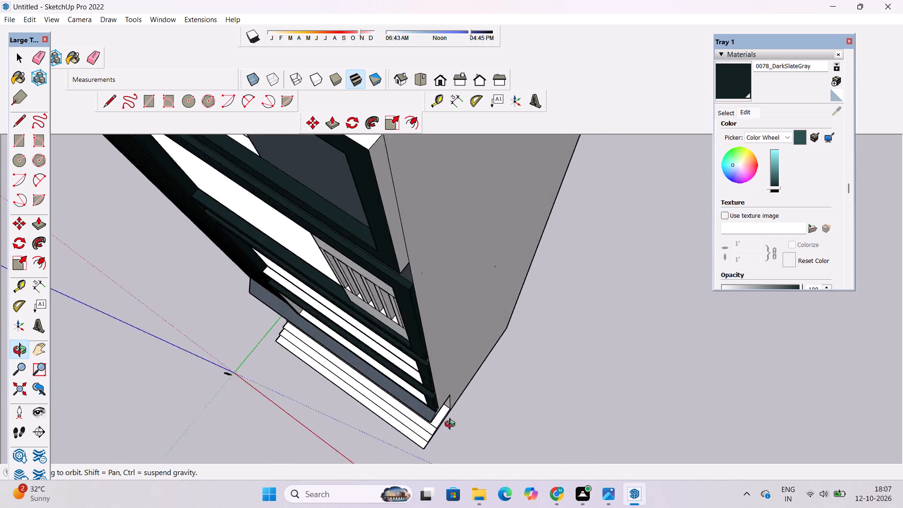
drag(452, 425, 506, 332)
drag(361, 367, 589, 370)
scroll(566, 316, up, 3)
shift+drag(559, 309, 519, 347)
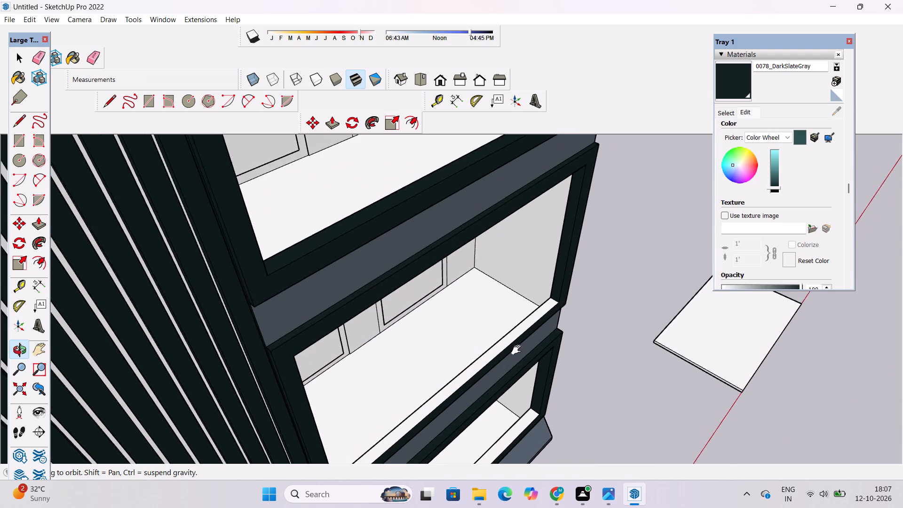
drag(521, 352, 512, 309)
click(522, 336)
click(729, 83)
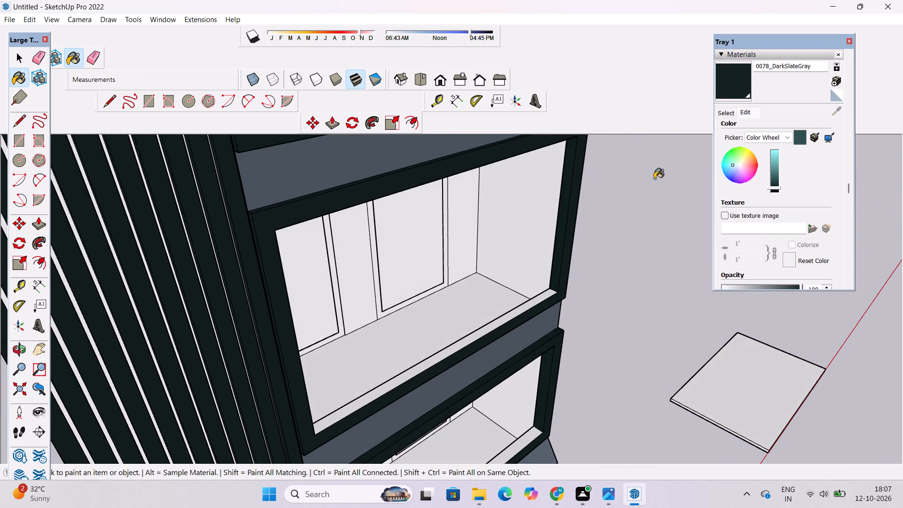
scroll(533, 306, up, 8)
click(537, 297)
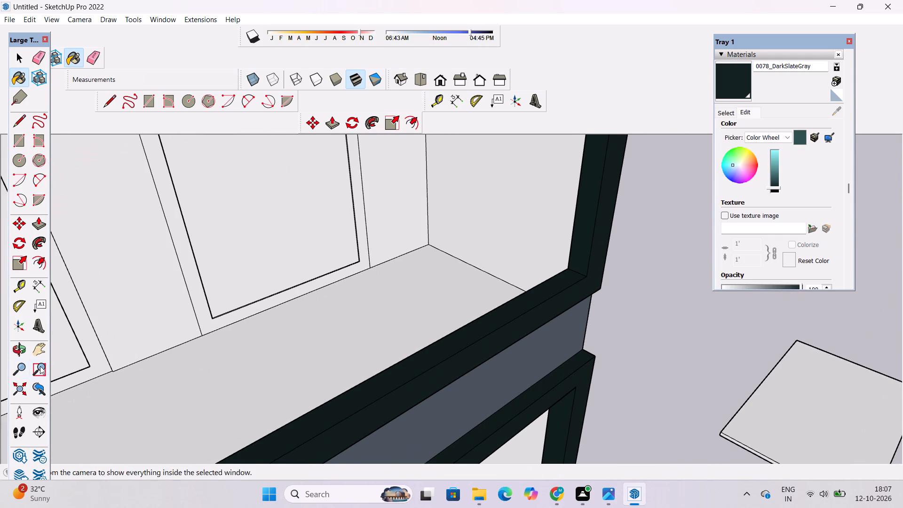
Paint the lowest balcony frame's inner bottom ledge and left inner side face with 0078_DarkSlateGray.
click(12, 350)
scroll(216, 296, down, 11)
drag(508, 329, 374, 351)
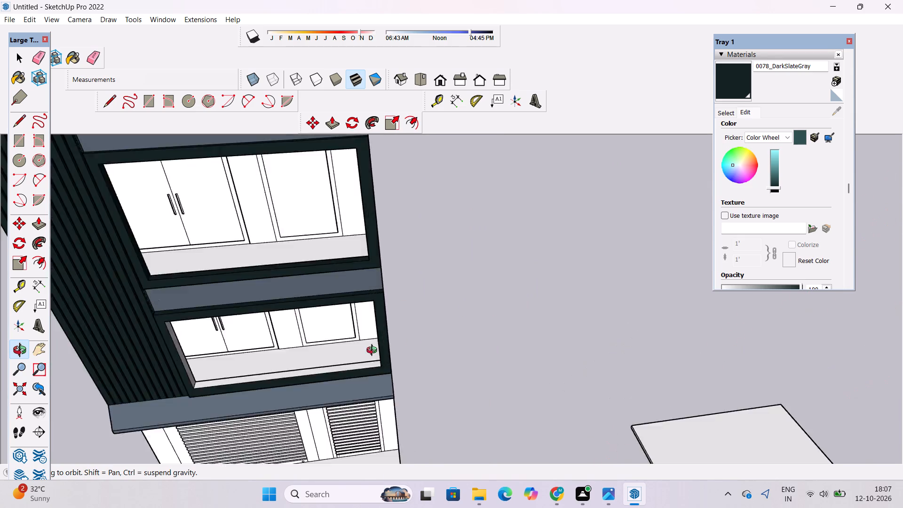
drag(374, 351, 237, 424)
scroll(348, 299, up, 8)
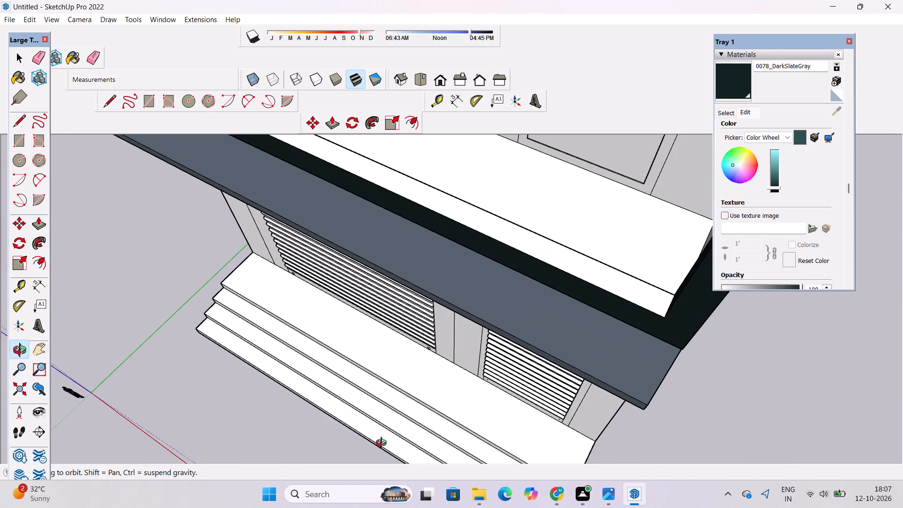
scroll(392, 274, down, 2)
shift+drag(374, 265, 450, 363)
scroll(418, 321, down, 6)
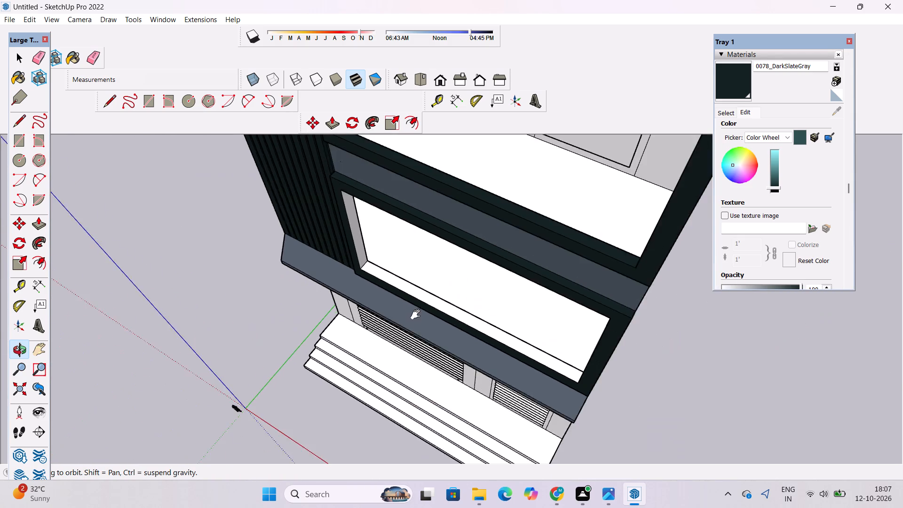
shift+drag(418, 314, 427, 337)
drag(429, 340, 521, 168)
shift+drag(520, 170, 503, 281)
drag(471, 306, 617, 255)
drag(617, 260, 577, 317)
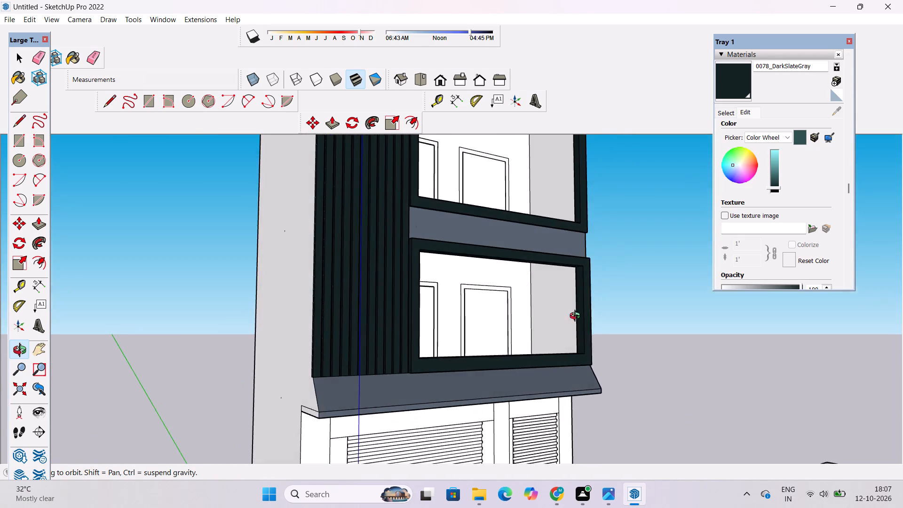
drag(577, 317, 304, 333)
scroll(341, 325, up, 3)
scroll(375, 293, down, 12)
drag(371, 327, 521, 286)
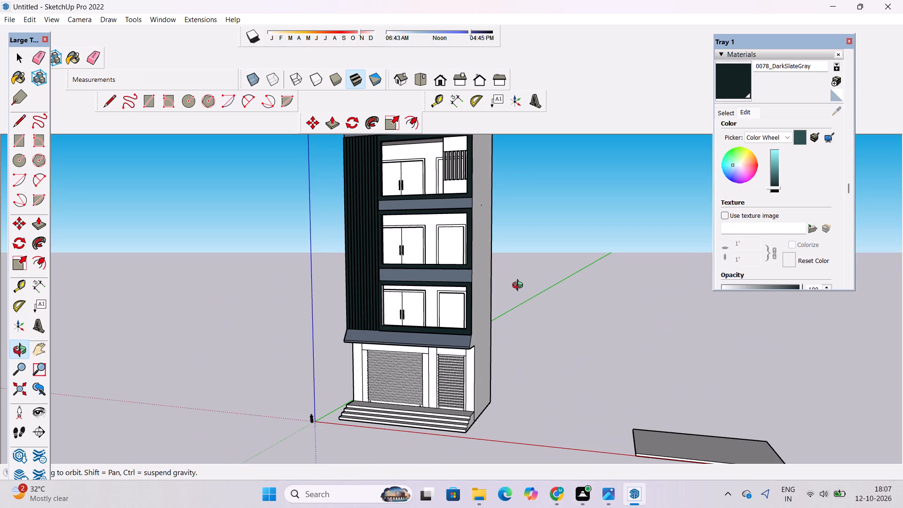
scroll(339, 297, up, 5)
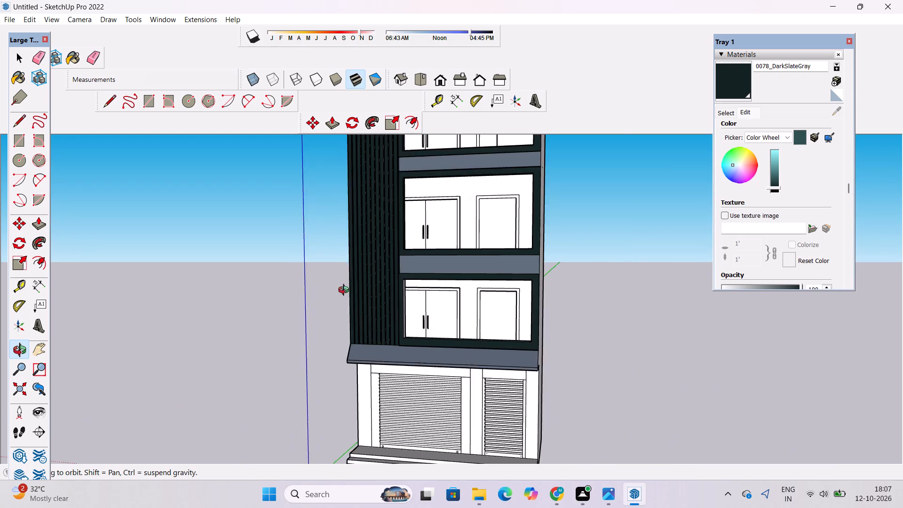
scroll(346, 291, up, 3)
scroll(405, 280, up, 4)
shift+drag(421, 275, 362, 289)
shift+drag(427, 364, 397, 306)
drag(399, 318, 405, 371)
drag(405, 371, 425, 372)
click(730, 71)
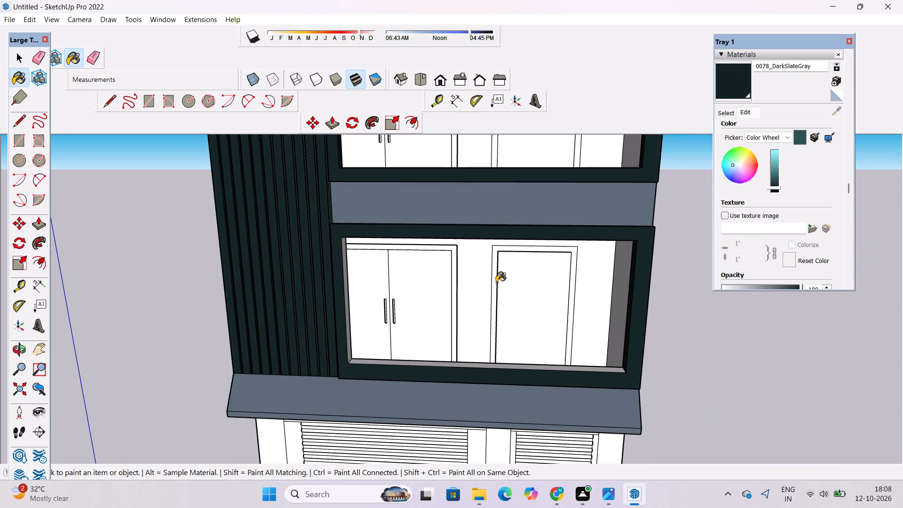
scroll(462, 309, up, 5)
scroll(447, 288, down, 4)
scroll(656, 328, up, 4)
scroll(628, 382, up, 5)
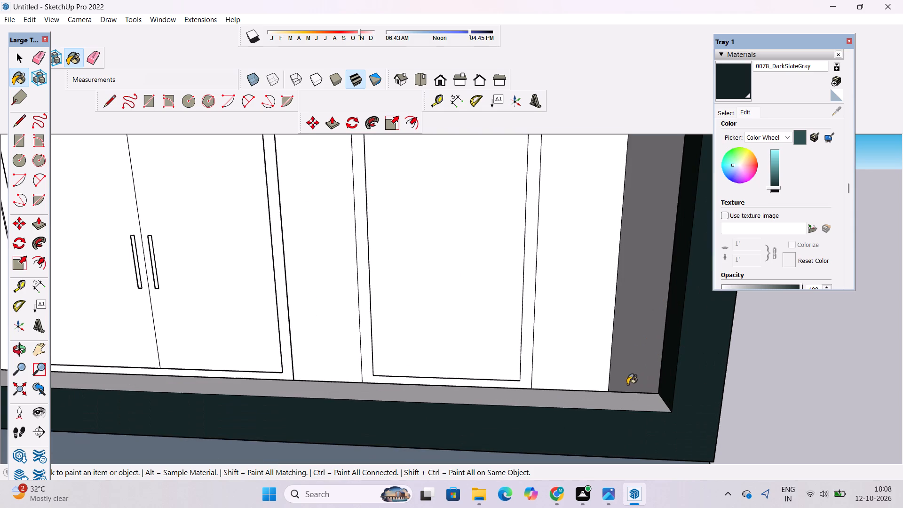
click(618, 410)
scroll(613, 355, down, 5)
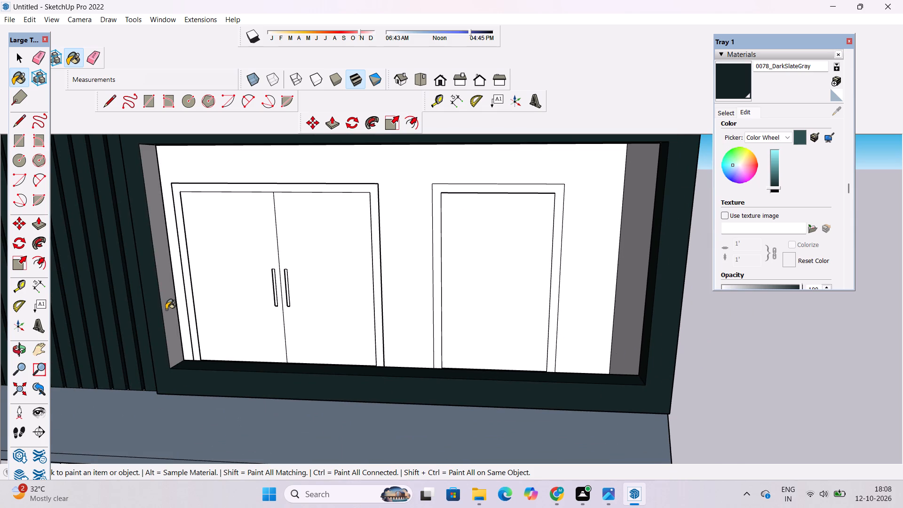
click(166, 310)
Paint the underside of the entrance canopy around the spotlights with 0078_DarkSlateGray.
click(19, 347)
drag(325, 341, 328, 336)
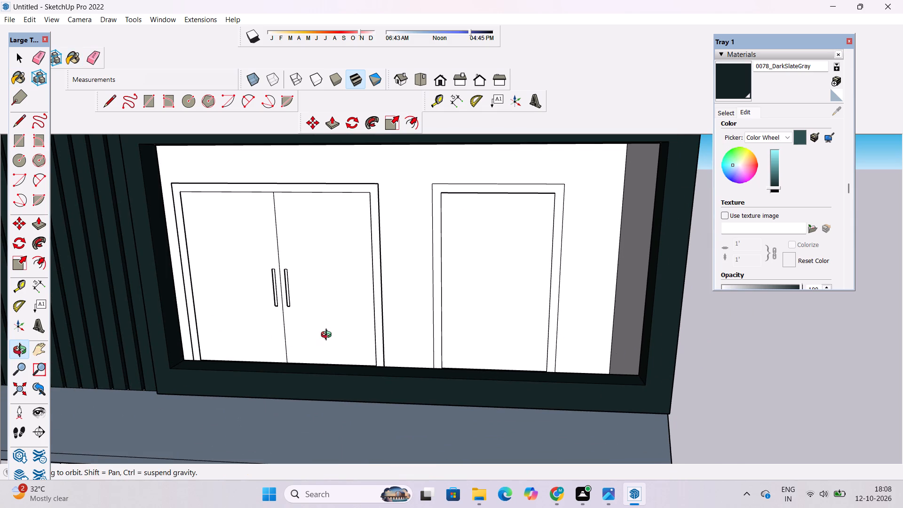
drag(328, 336, 358, 272)
scroll(342, 344, down, 6)
drag(344, 380, 288, 398)
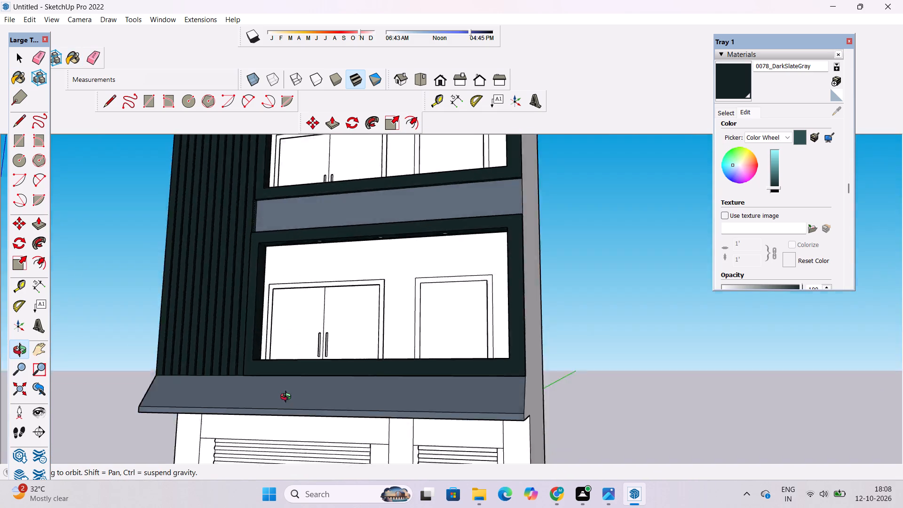
drag(288, 398, 308, 431)
drag(324, 440, 356, 310)
scroll(416, 370, down, 3)
drag(453, 350, 428, 339)
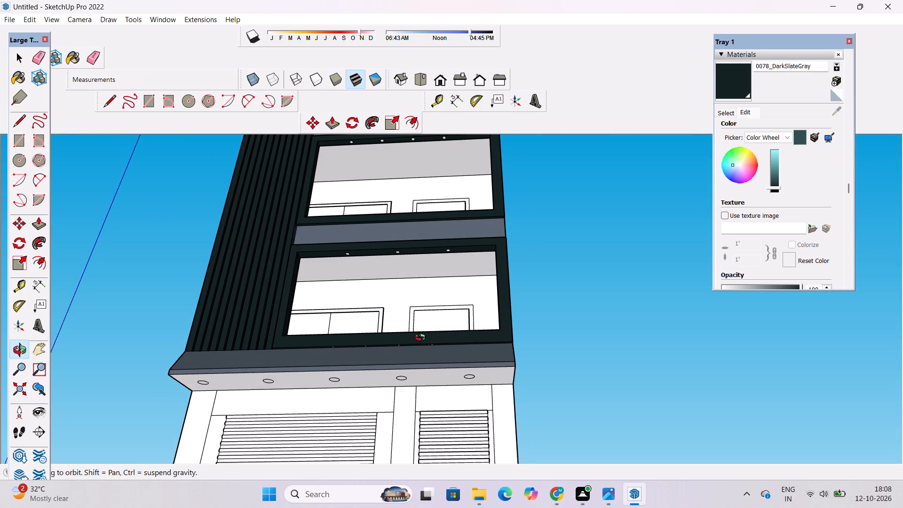
drag(407, 364, 401, 347)
click(736, 79)
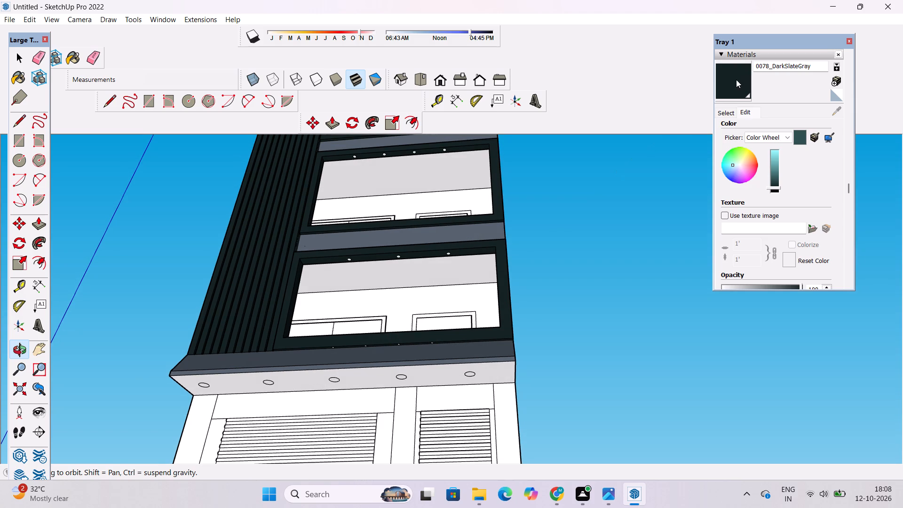
click(450, 367)
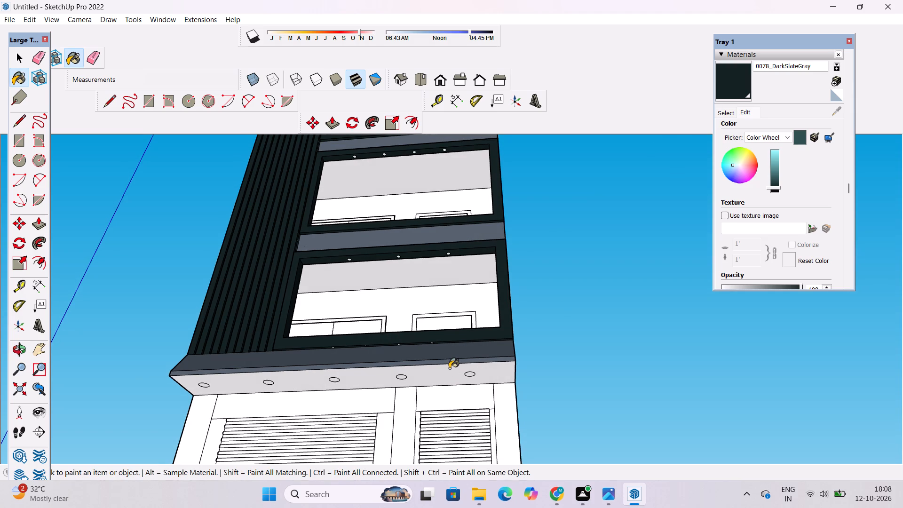
key(space)
Paint the slotted top face of the rooftop frame with 0078_DarkSlateGray.
key(o)
scroll(410, 337, down, 3)
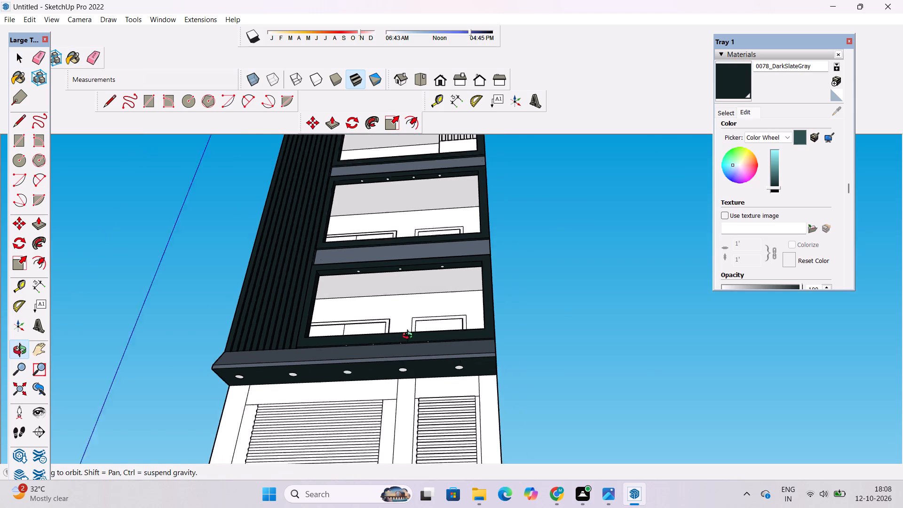
scroll(410, 337, down, 4)
drag(432, 301, 438, 330)
shift+drag(405, 301, 401, 341)
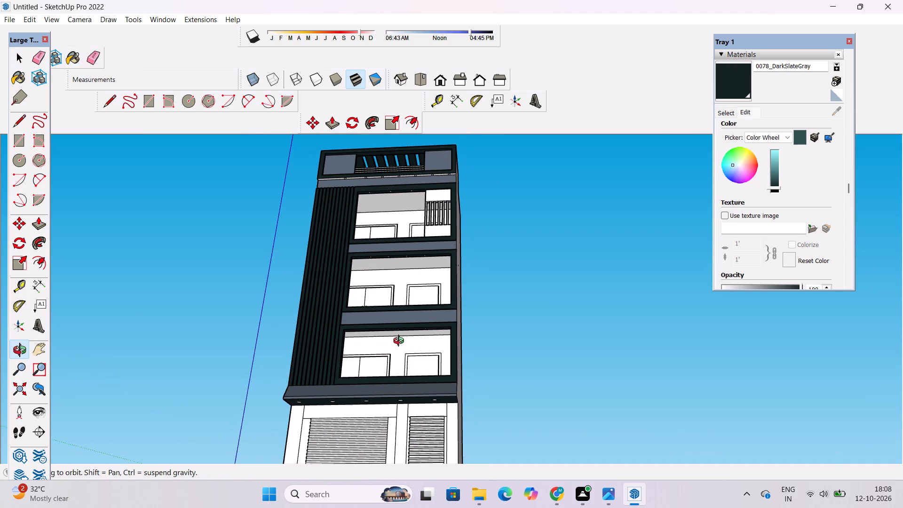
drag(374, 336, 383, 371)
shift+drag(366, 310, 360, 341)
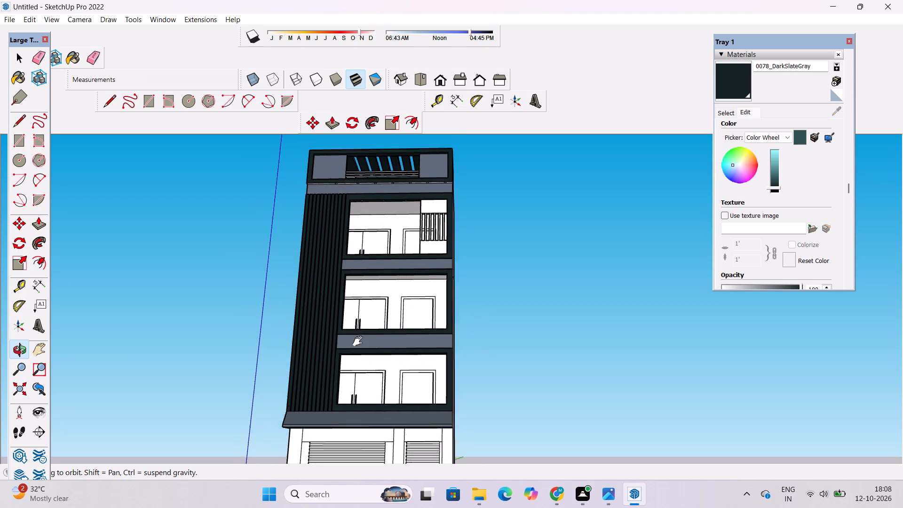
shift+drag(360, 341, 358, 377)
scroll(356, 361, down, 4)
drag(356, 316, 362, 369)
scroll(390, 278, up, 5)
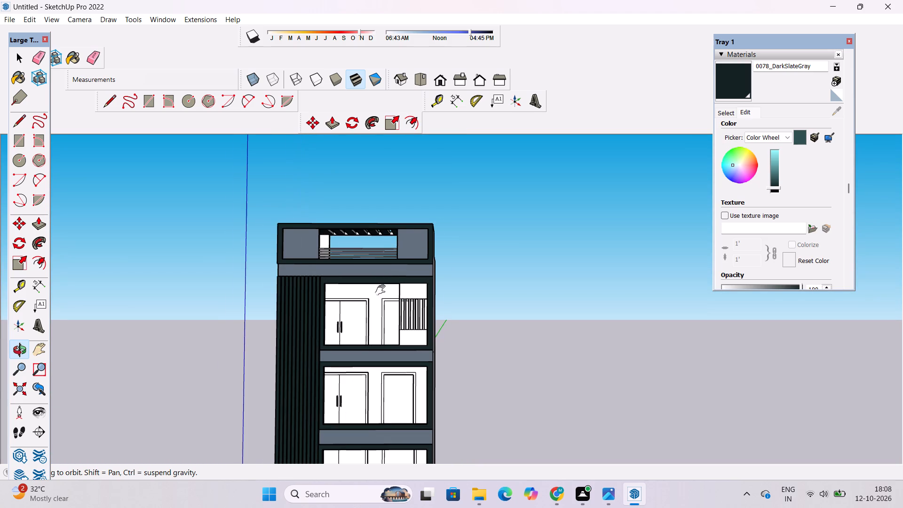
shift+drag(382, 290, 381, 312)
scroll(381, 305, up, 5)
drag(460, 287, 473, 472)
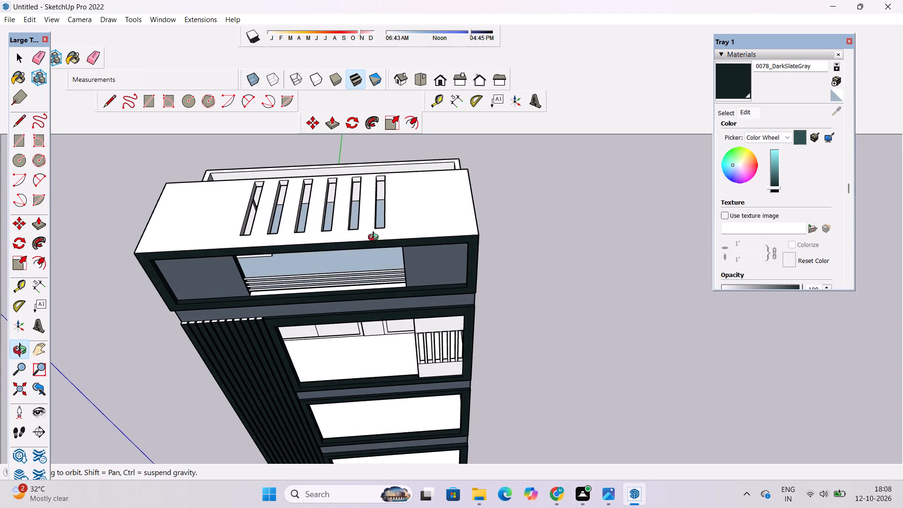
shift+drag(365, 208, 394, 283)
drag(447, 314, 374, 317)
shift+drag(403, 283, 414, 321)
drag(430, 320, 364, 334)
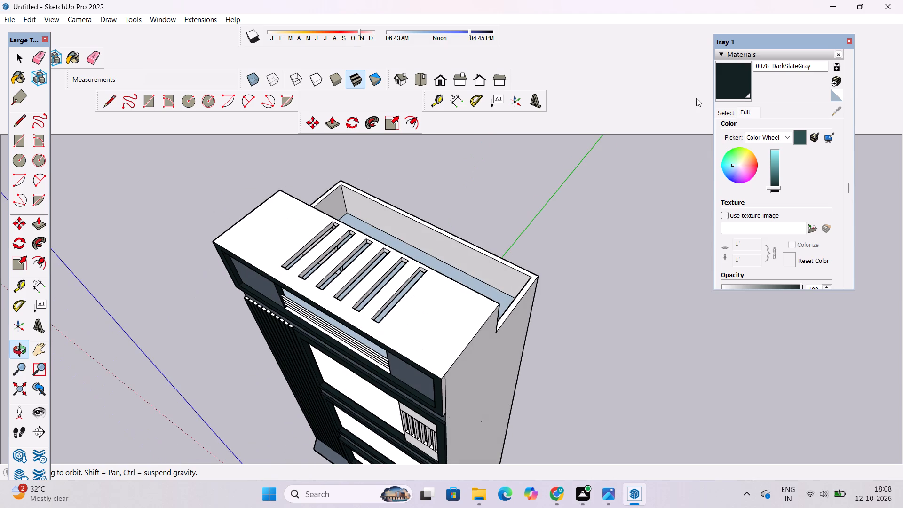
click(721, 87)
click(420, 301)
Paint one long inner side face of each of the six rooftop frame slots with 0078_DarkSlateGray.
scroll(332, 281, up, 10)
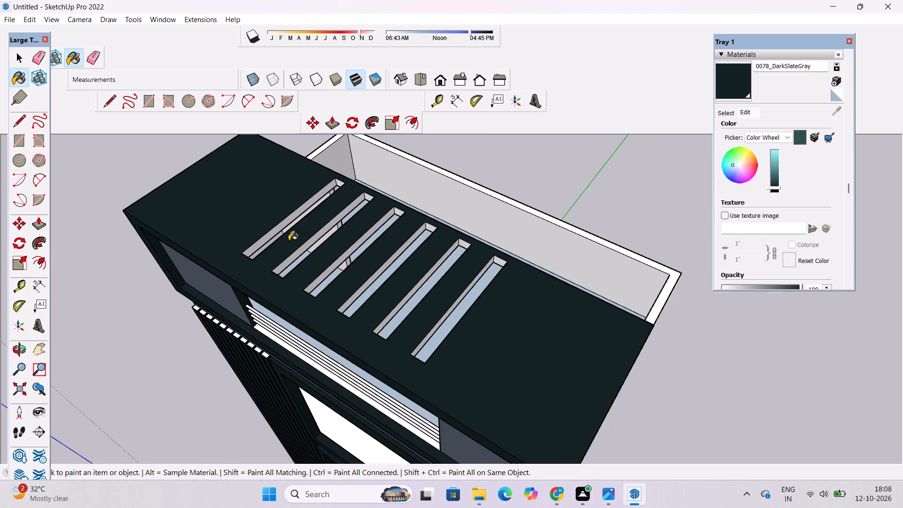
scroll(289, 241, up, 2)
click(268, 185)
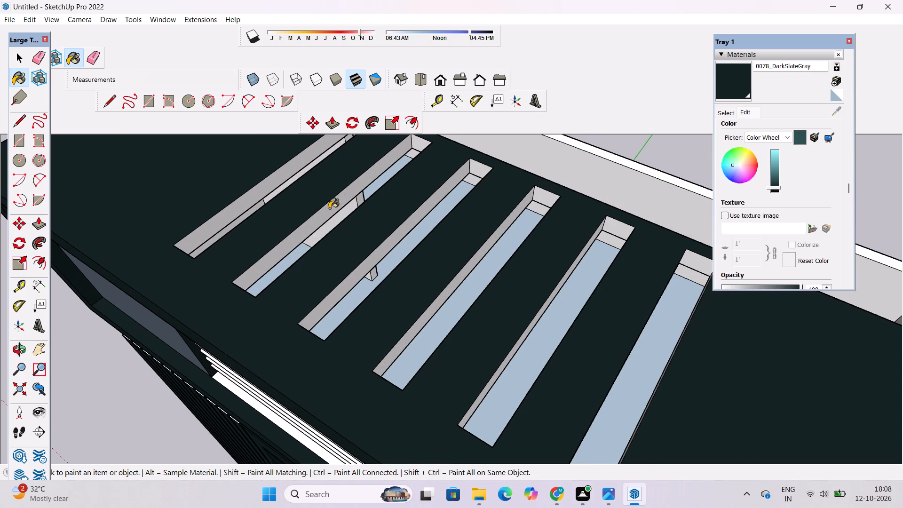
click(329, 208)
click(389, 244)
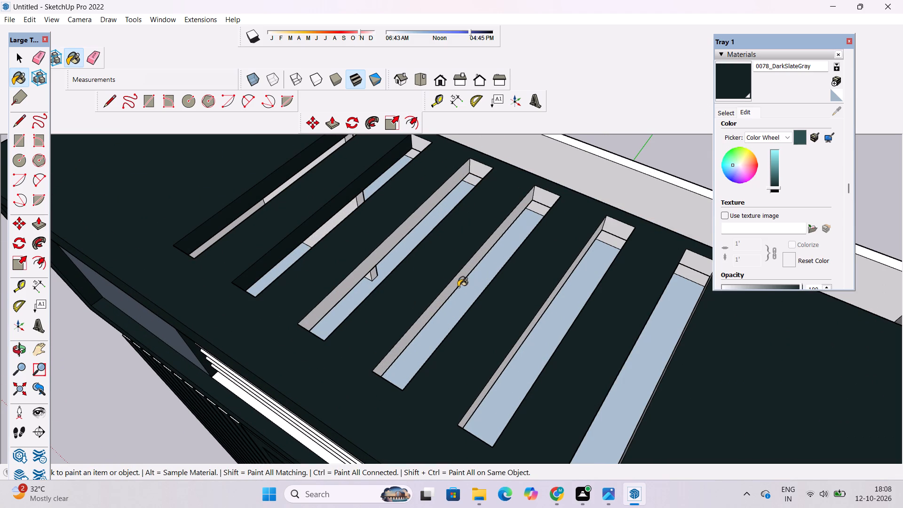
click(458, 281)
scroll(295, 207, down, 6)
scroll(459, 341, up, 5)
click(441, 301)
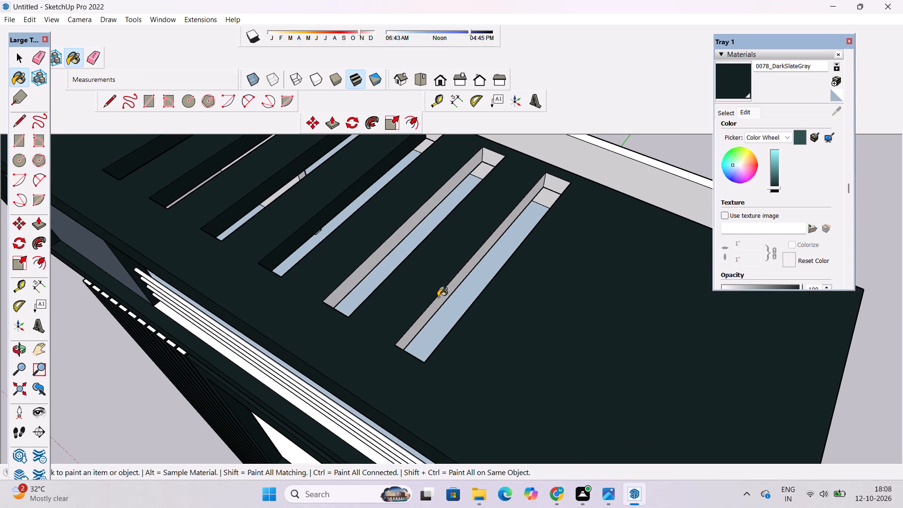
click(387, 248)
Paint the opposite long inner side faces of all six rooftop slots with 0078_DarkSlateGray.
key(o)
drag(301, 349, 329, 356)
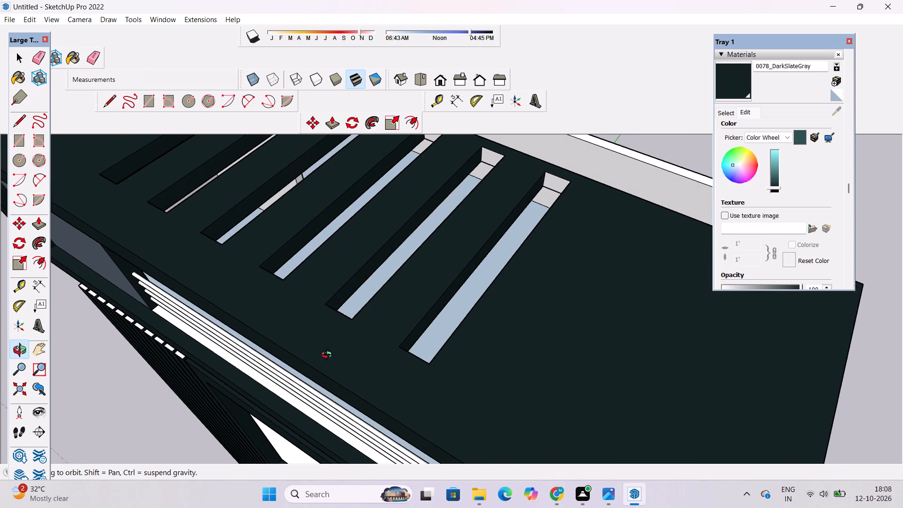
drag(329, 356, 619, 306)
shift+drag(509, 301, 505, 308)
shift+drag(505, 308, 497, 320)
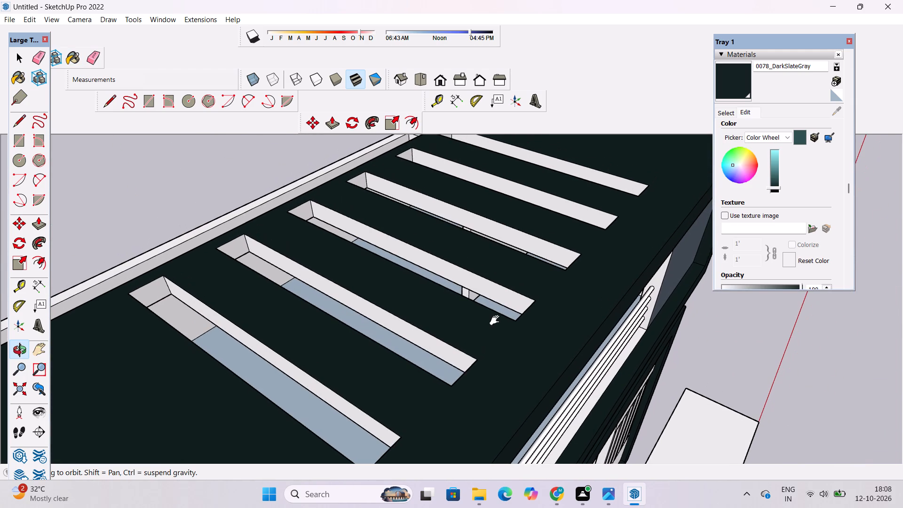
click(726, 85)
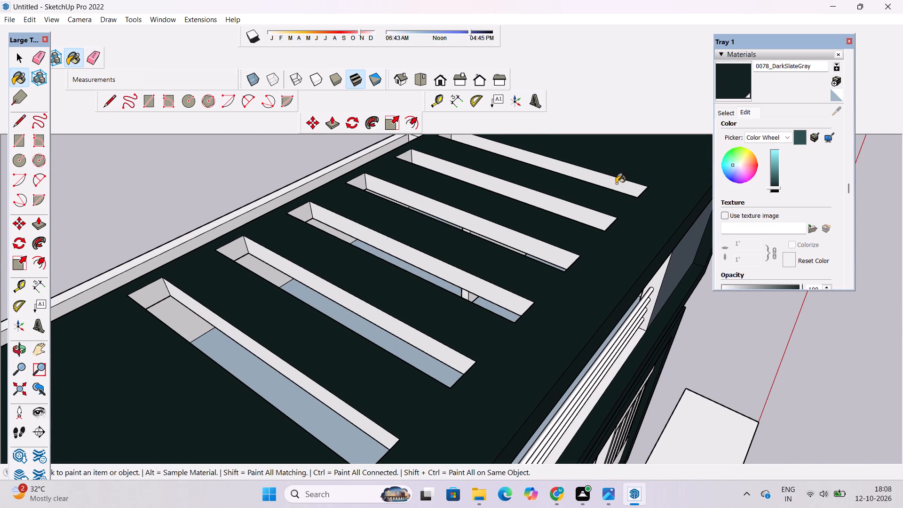
click(617, 184)
click(597, 217)
click(554, 249)
click(520, 275)
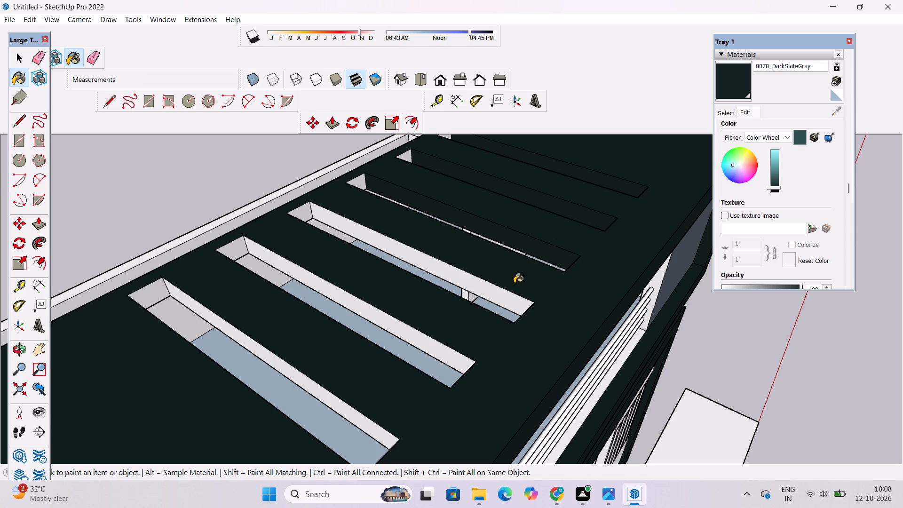
click(510, 291)
click(499, 302)
click(450, 340)
click(443, 350)
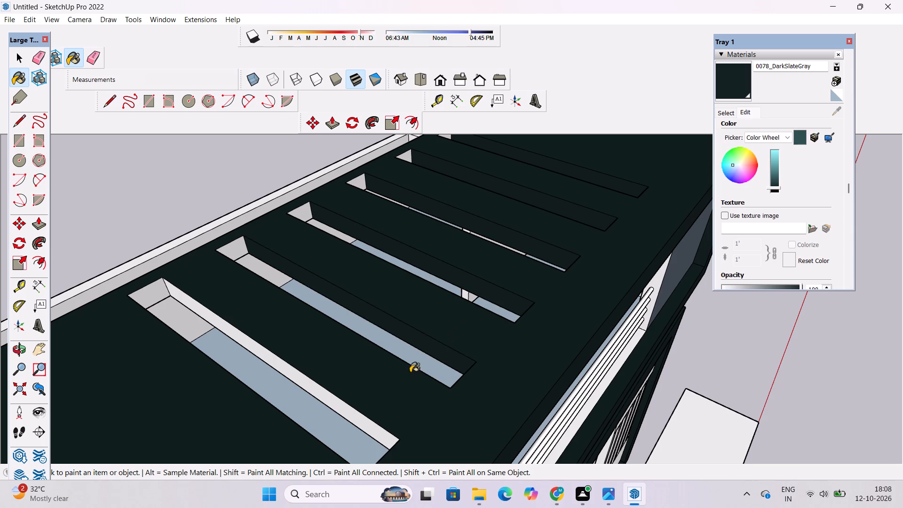
click(359, 411)
click(348, 415)
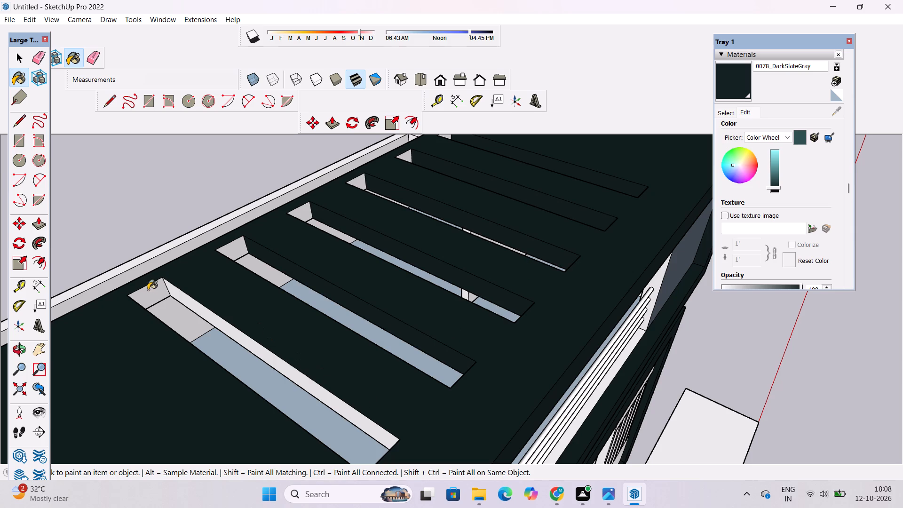
Paint the short inner end faces on the terrace side of the six rooftop slots with 0078_DarkSlateGray.
click(151, 292)
click(233, 247)
click(304, 210)
scroll(249, 345, down, 5)
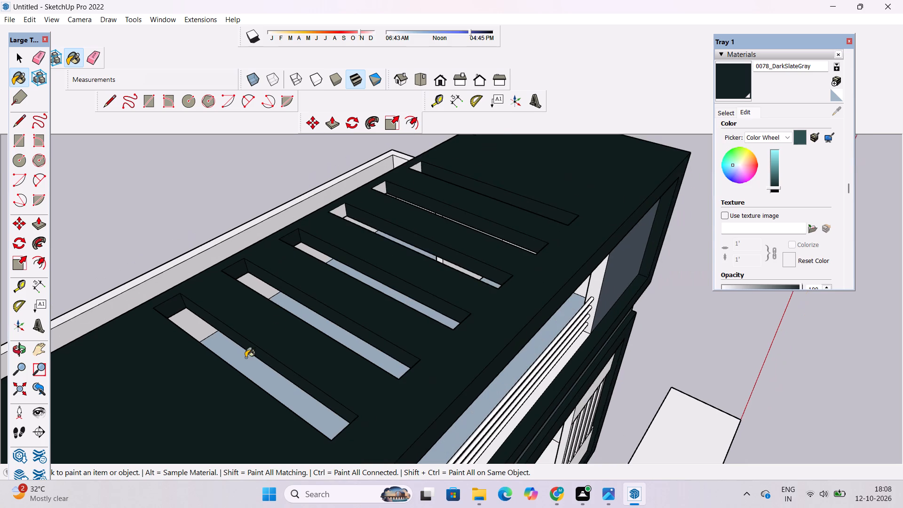
scroll(363, 207, up, 5)
click(386, 228)
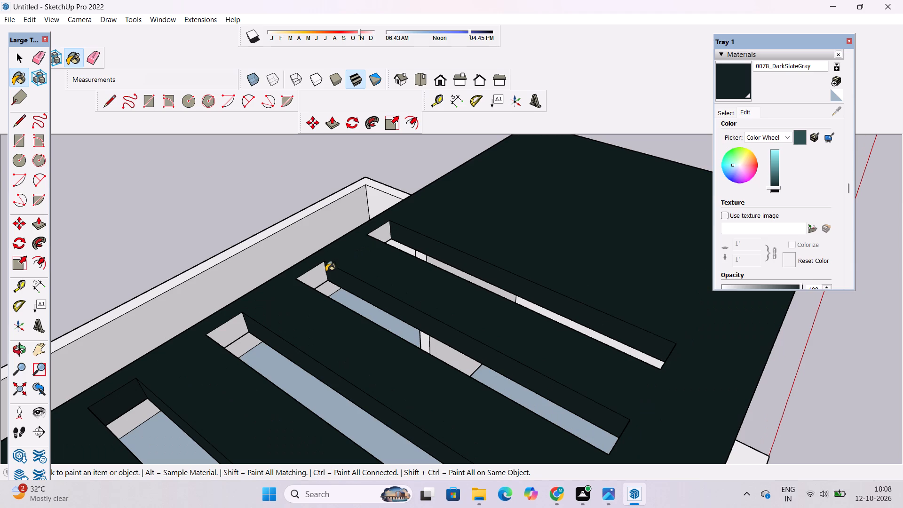
click(318, 275)
click(221, 332)
scroll(487, 200, down, 5)
scroll(352, 303, up, 4)
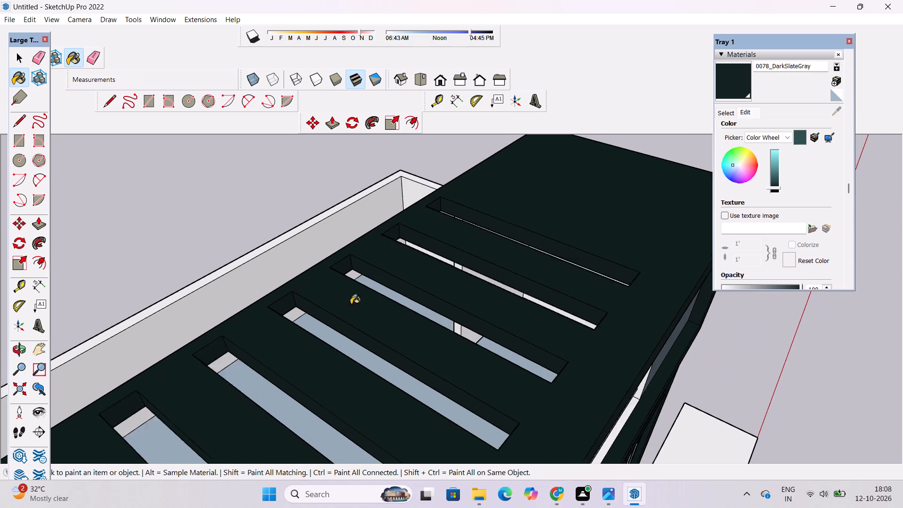
Examine the roof slots' remaining end faces and the rooftop frame from the rear, sides and front.
key(o)
drag(512, 326, 443, 294)
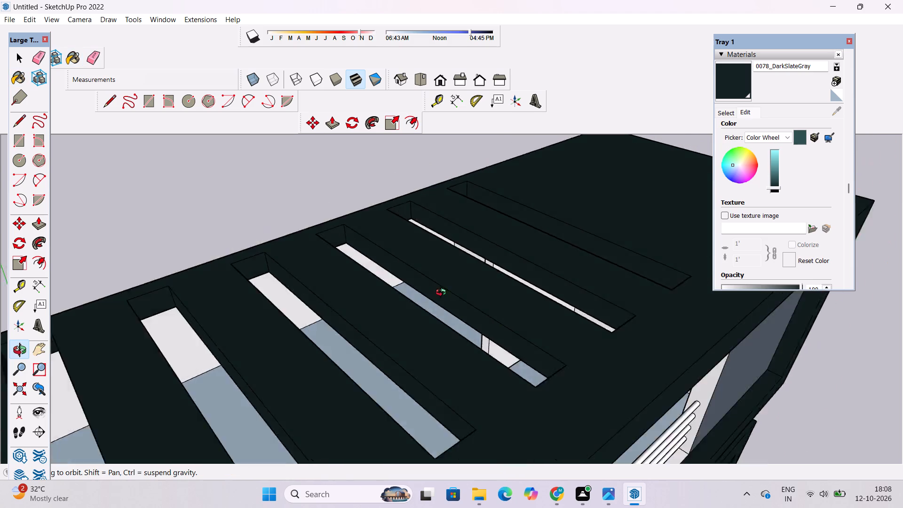
drag(443, 294, 324, 210)
scroll(324, 214, down, 5)
drag(455, 252, 127, 304)
drag(754, 259, 713, 271)
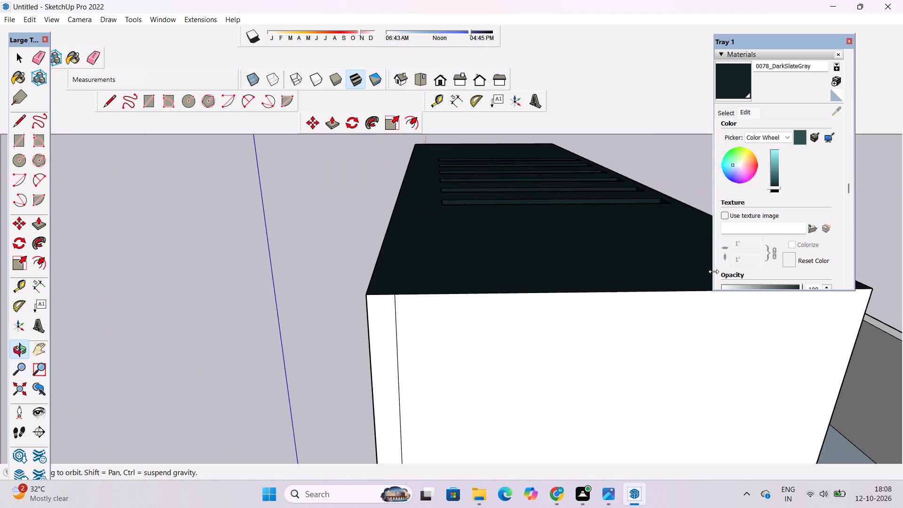
drag(713, 271, 525, 286)
drag(760, 344, 510, 332)
drag(656, 331, 595, 372)
drag(748, 331, 575, 331)
drag(600, 336, 656, 362)
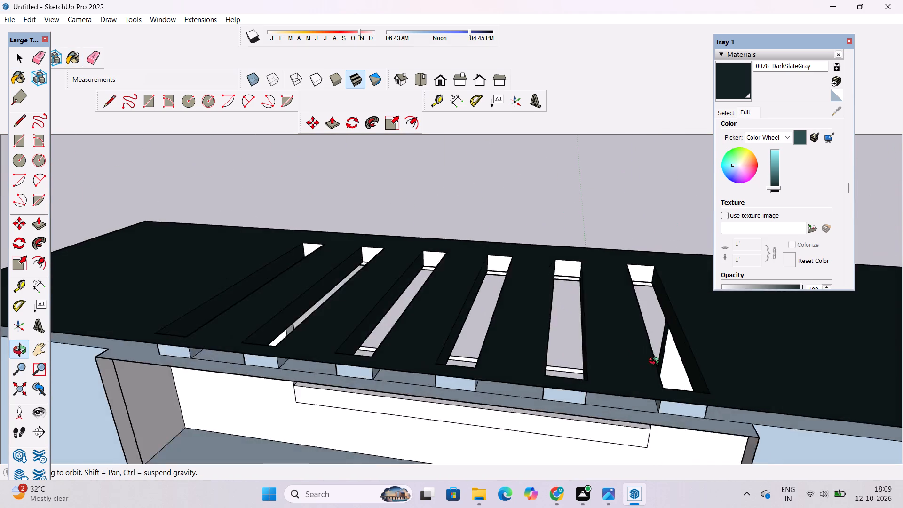
drag(656, 362, 803, 374)
drag(675, 364, 571, 365)
shift+drag(599, 347, 614, 368)
drag(615, 368, 610, 337)
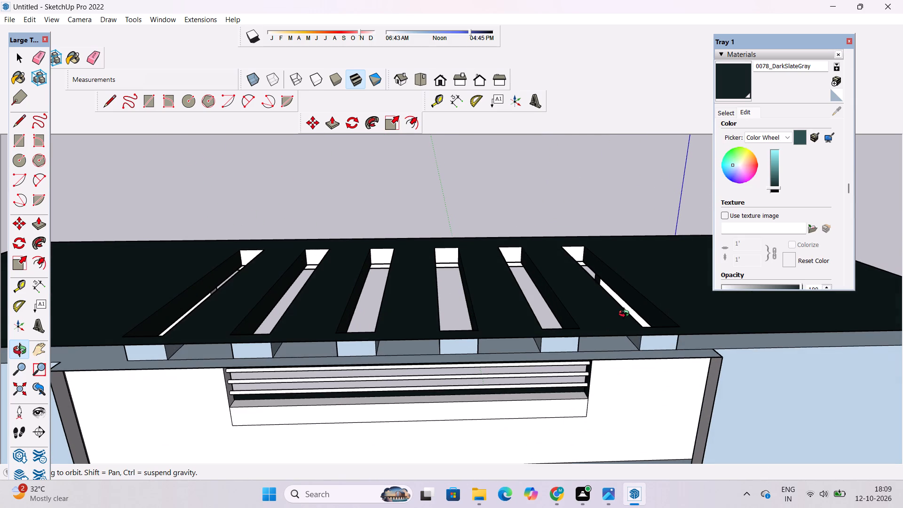
click(742, 76)
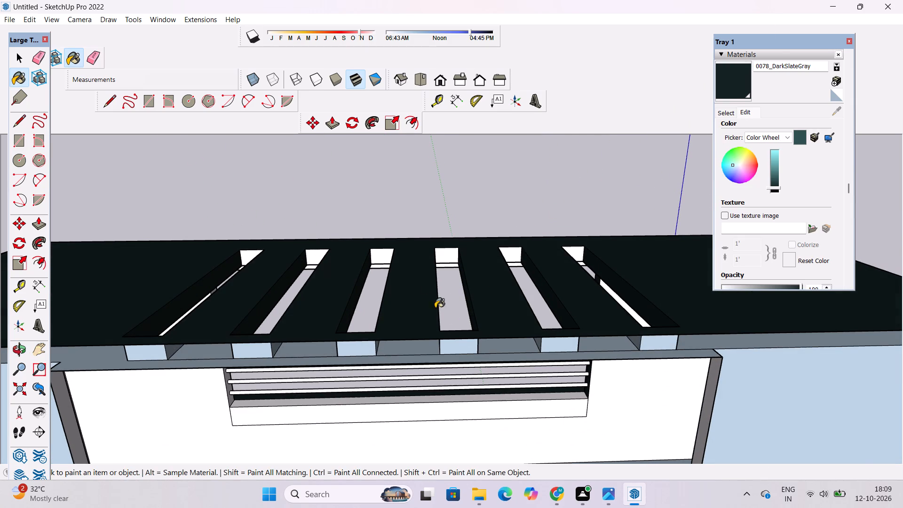
scroll(370, 230, down, 10)
scroll(446, 269, up, 5)
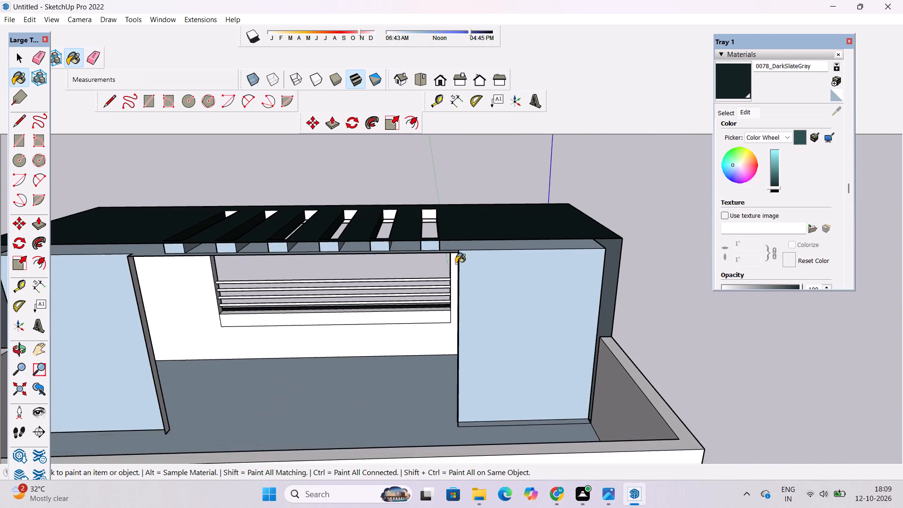
scroll(470, 259, up, 6)
scroll(470, 259, down, 7)
key(o)
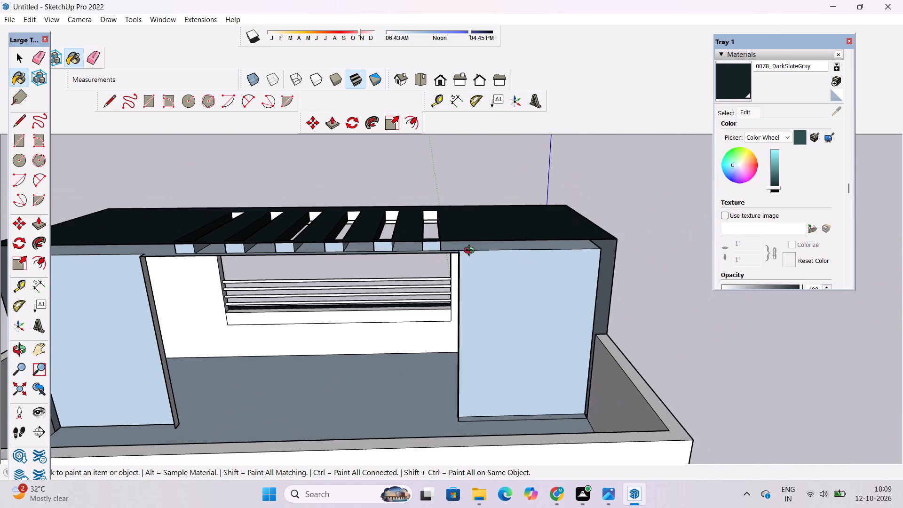
drag(645, 228, 301, 229)
drag(710, 295, 563, 445)
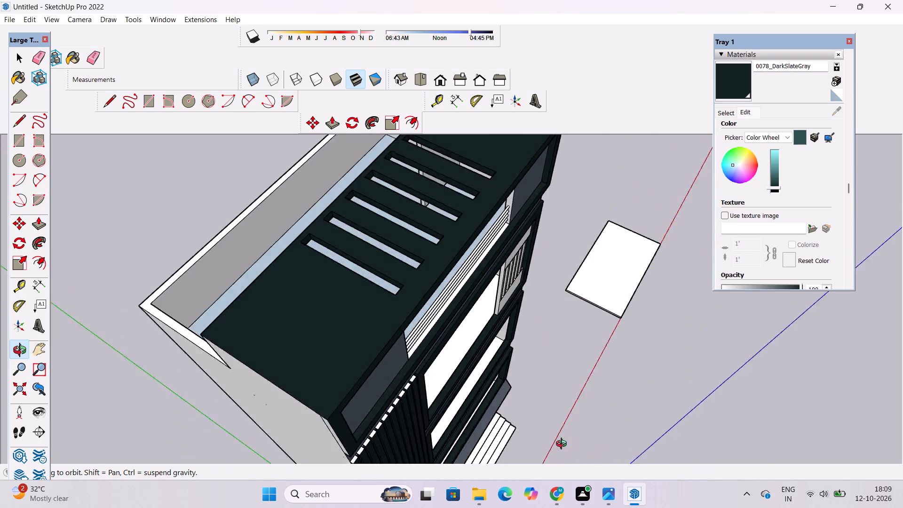
drag(563, 445, 338, 229)
drag(657, 444, 721, 301)
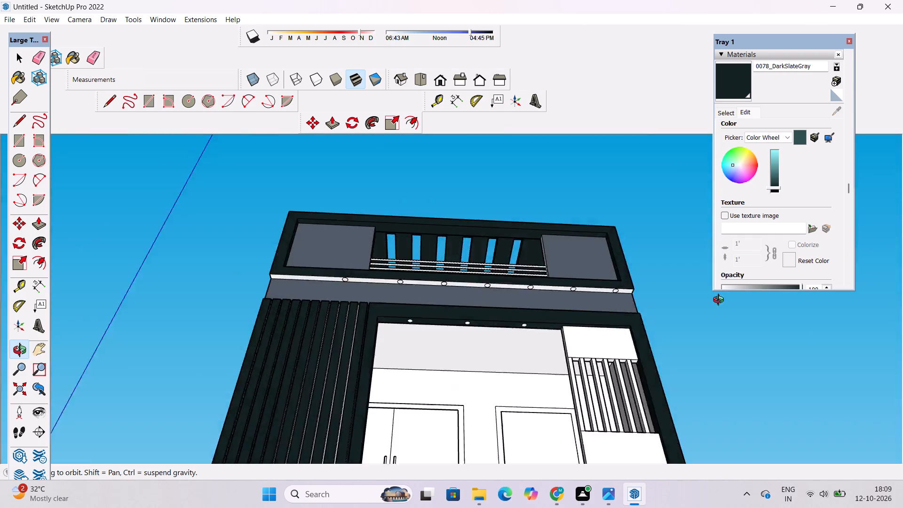
drag(721, 301, 766, 377)
scroll(756, 336, down, 5)
drag(642, 329, 877, 500)
scroll(479, 279, up, 3)
drag(452, 276, 556, 298)
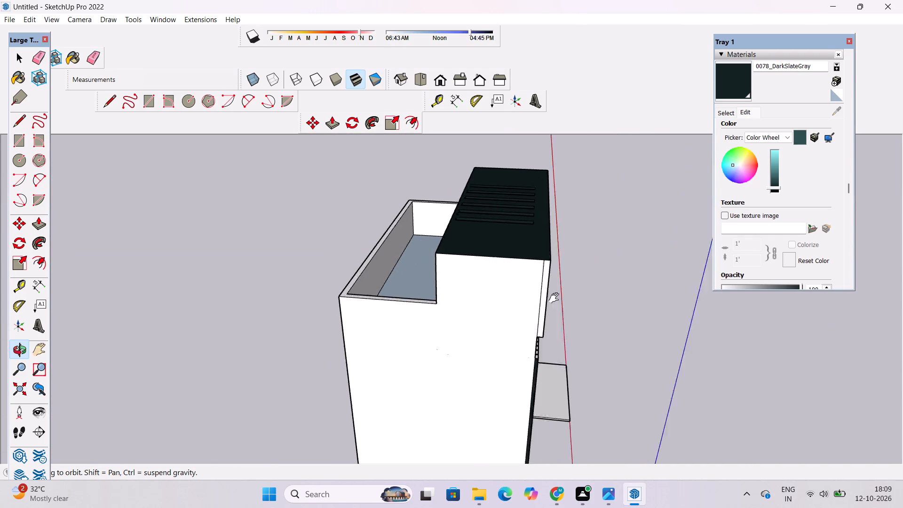
drag(556, 298, 569, 303)
drag(579, 324, 670, 428)
scroll(477, 231, up, 10)
shift+drag(473, 220, 467, 322)
scroll(468, 291, down, 5)
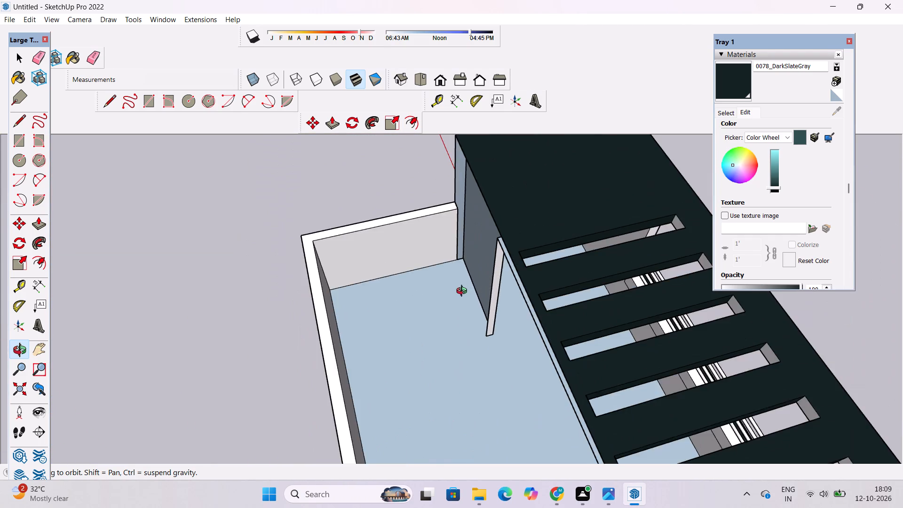
Draw a line about 20' 11" along the terrace floor from the rear panel's bottom corner at the opening to the side parapet, closing the rear face.
drag(463, 293, 718, 255)
drag(410, 225, 553, 223)
drag(553, 223, 539, 269)
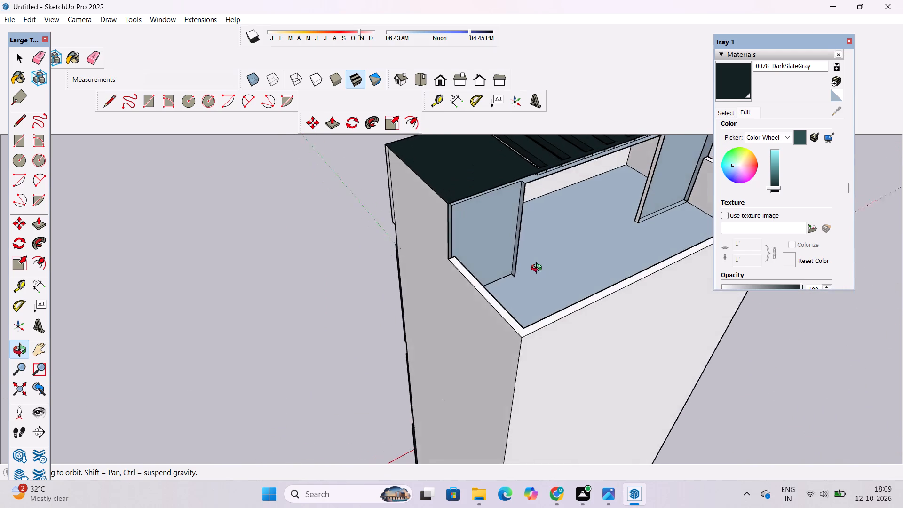
drag(539, 269, 380, 315)
drag(379, 321, 410, 267)
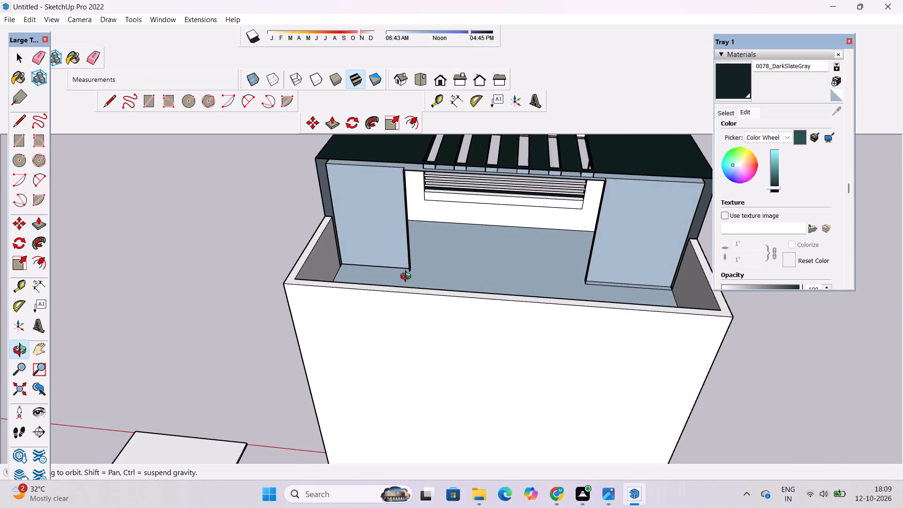
drag(407, 285, 407, 305)
shift+scroll(409, 289, up, 8)
shift+drag(405, 283, 408, 292)
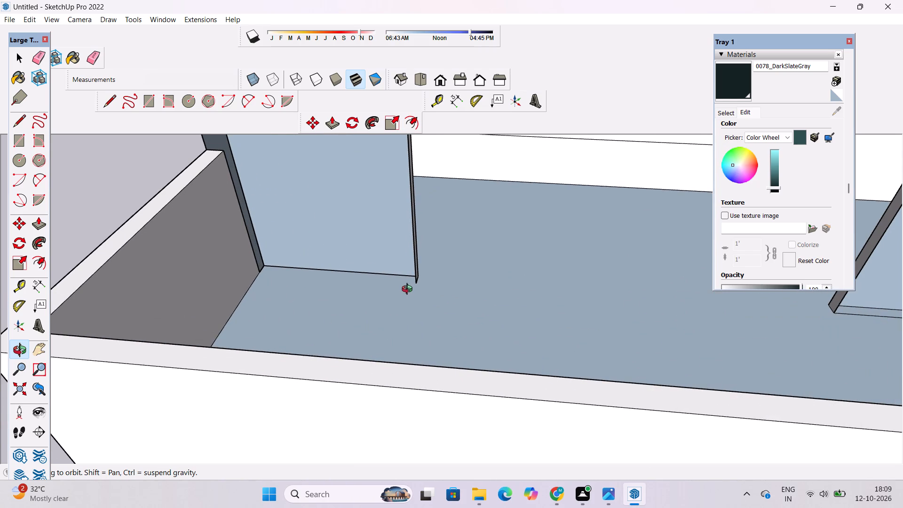
key(l)
scroll(412, 282, up, 5)
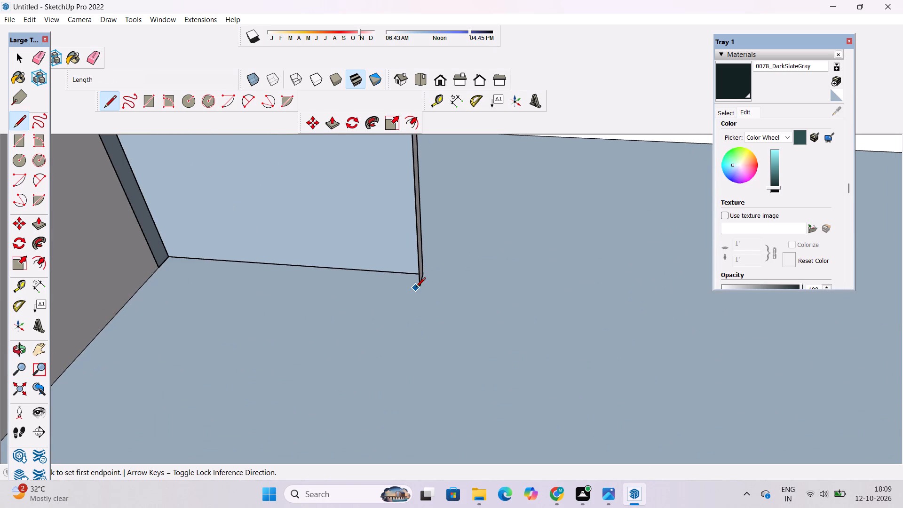
click(418, 288)
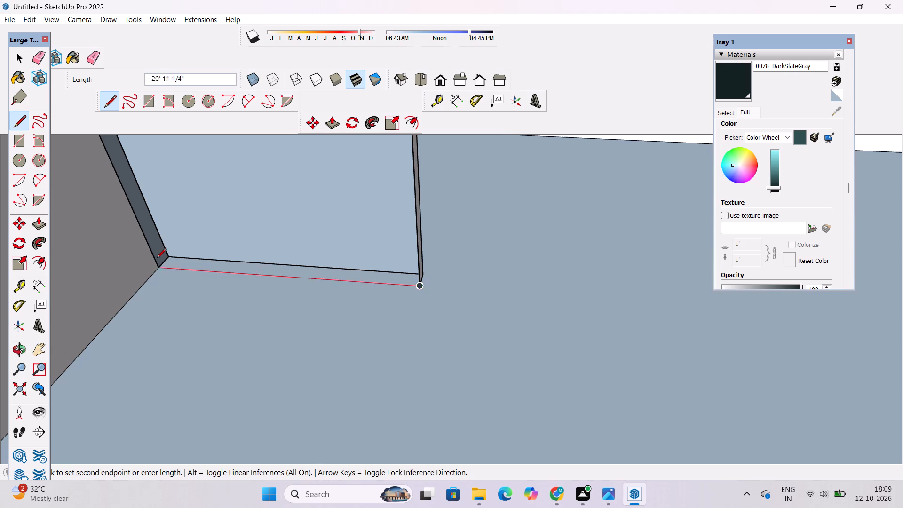
click(160, 268)
scroll(236, 279, down, 13)
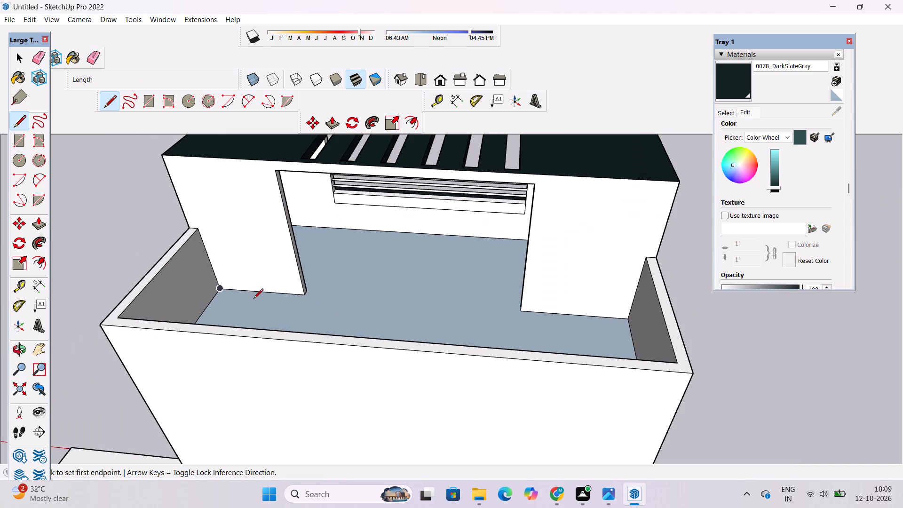
Draw a line about 29' 6" along the terrace floor edge from the outer parapet corner to the rear panel's bottom corner.
scroll(279, 289, down, 2)
scroll(402, 258, up, 4)
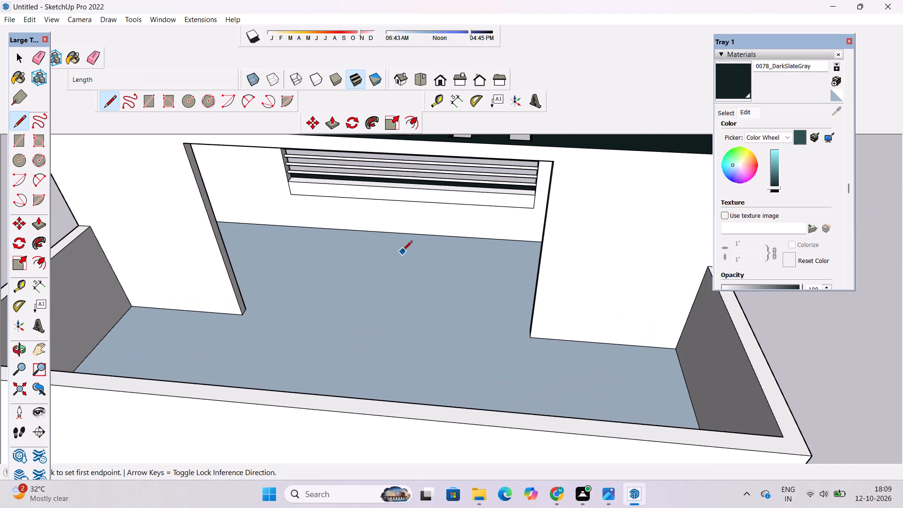
key(o)
drag(404, 257, 431, 338)
scroll(430, 330, down, 4)
shift+drag(428, 352, 477, 266)
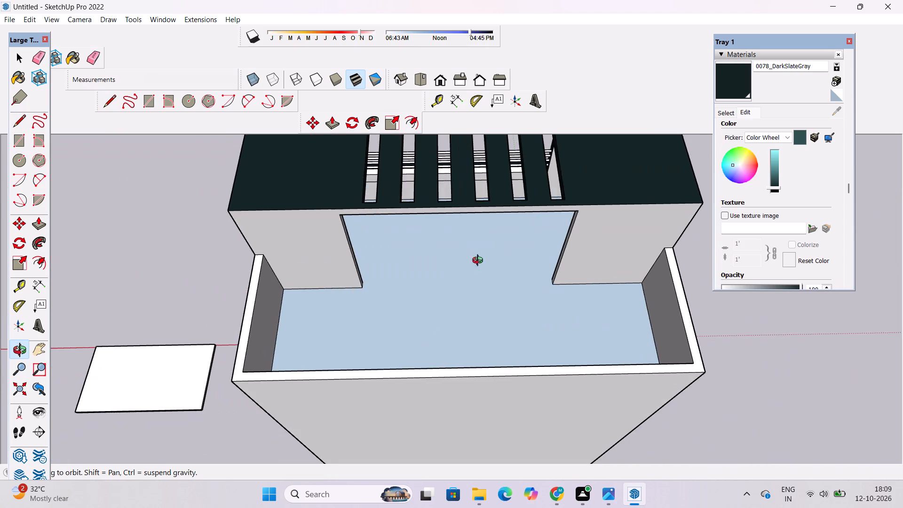
drag(452, 288, 636, 185)
drag(577, 206, 566, 242)
shift+drag(567, 209, 534, 284)
scroll(534, 285, up, 3)
scroll(543, 276, down, 6)
drag(522, 276, 621, 256)
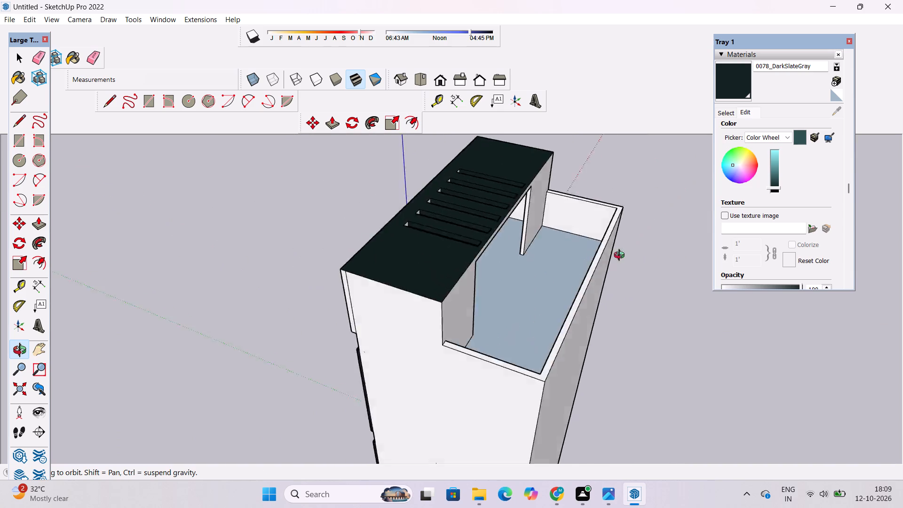
drag(621, 256, 645, 246)
scroll(665, 218, up, 3)
shift+drag(522, 242, 520, 279)
drag(520, 279, 522, 295)
shift+click(524, 295)
key(l)
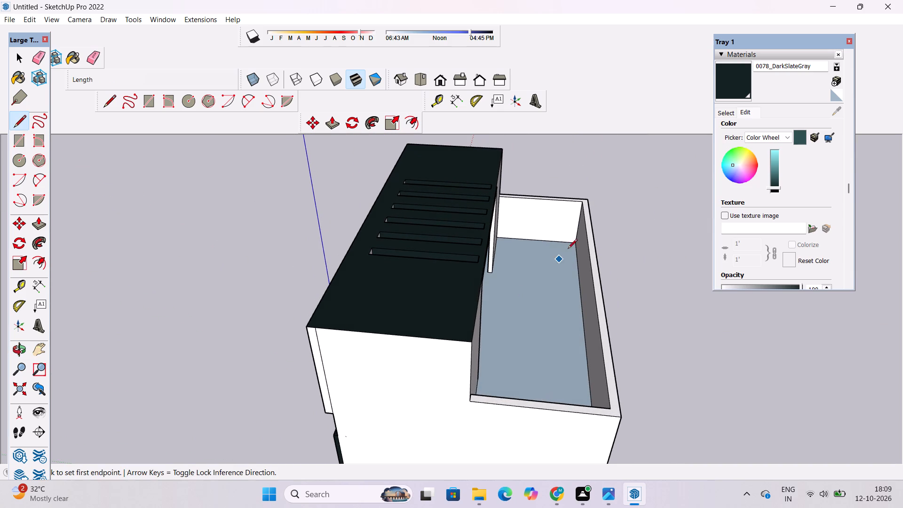
scroll(571, 244, up, 6)
click(578, 244)
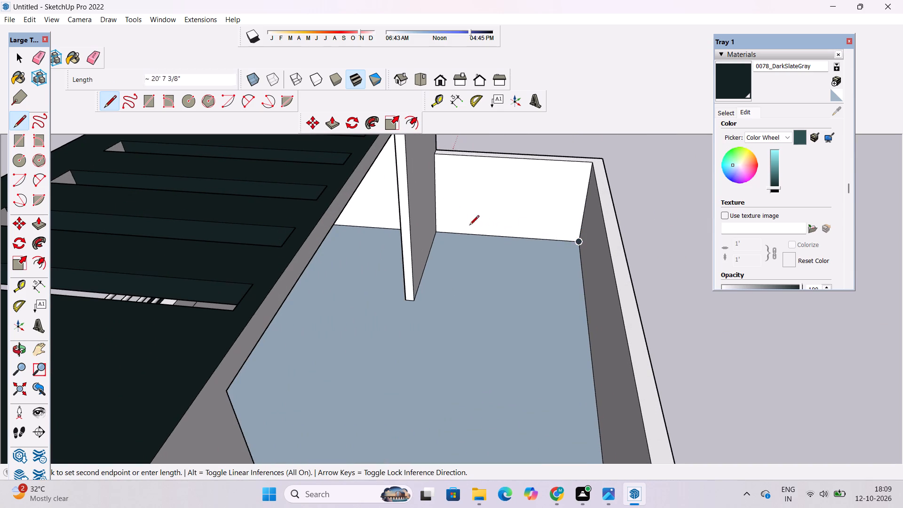
click(433, 232)
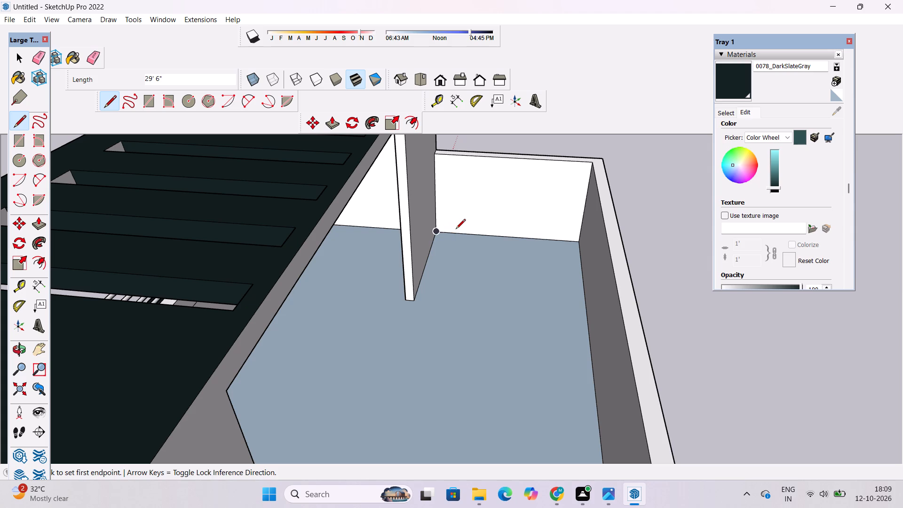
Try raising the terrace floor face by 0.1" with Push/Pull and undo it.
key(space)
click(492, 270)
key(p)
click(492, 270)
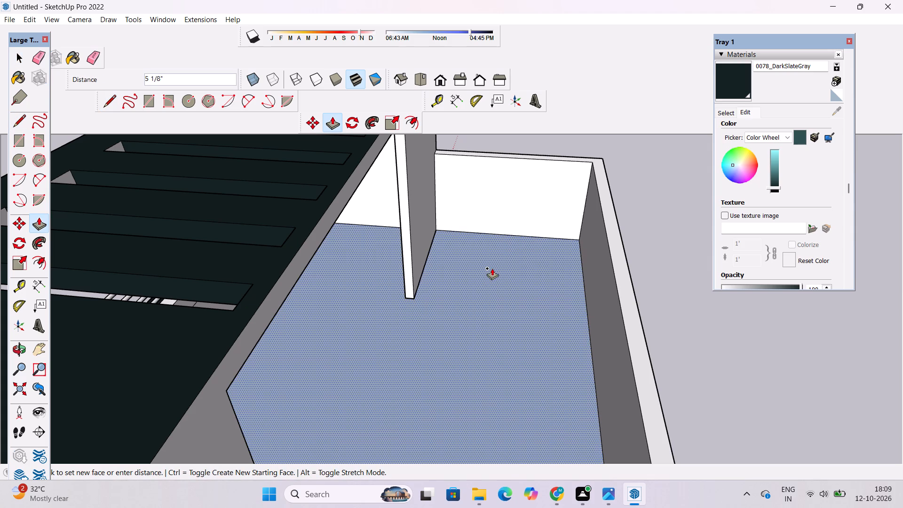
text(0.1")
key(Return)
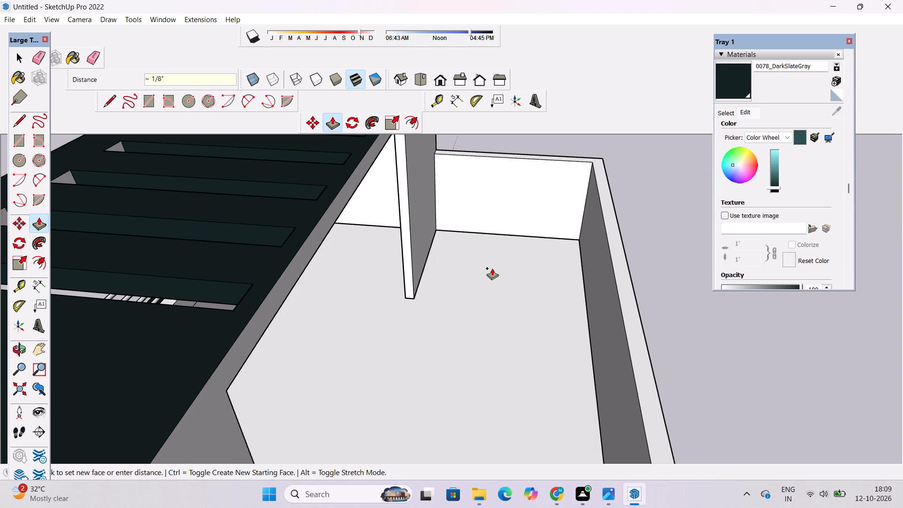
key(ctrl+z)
Raise the terrace floor face by 1" with Push/Pull.
click(499, 291)
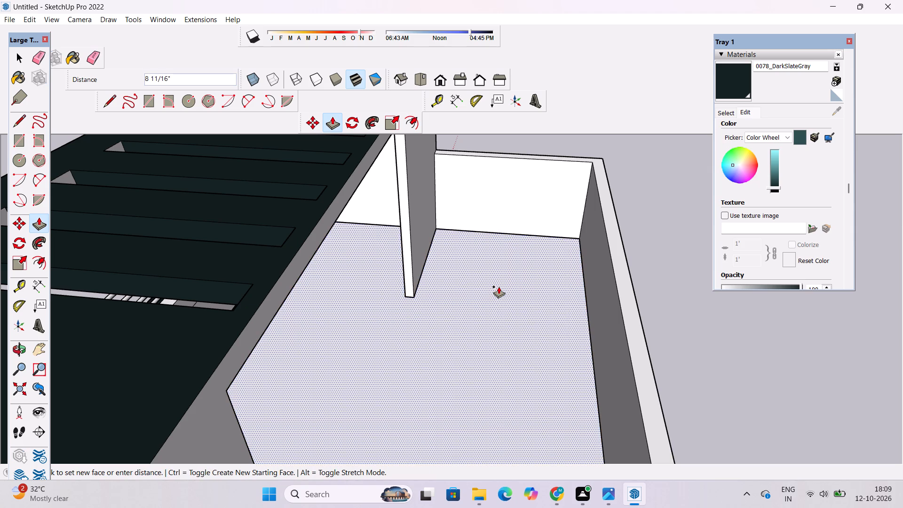
key(2)
key(BackSpace)
text(1")
key(Return)
Examine the front facade, the rooftop opening with its railing and the underside of the slotted roof.
key(o)
scroll(494, 297, down, 6)
drag(433, 380, 544, 287)
scroll(541, 285, down, 4)
drag(449, 320, 653, 272)
scroll(508, 295, down, 5)
drag(489, 297, 593, 244)
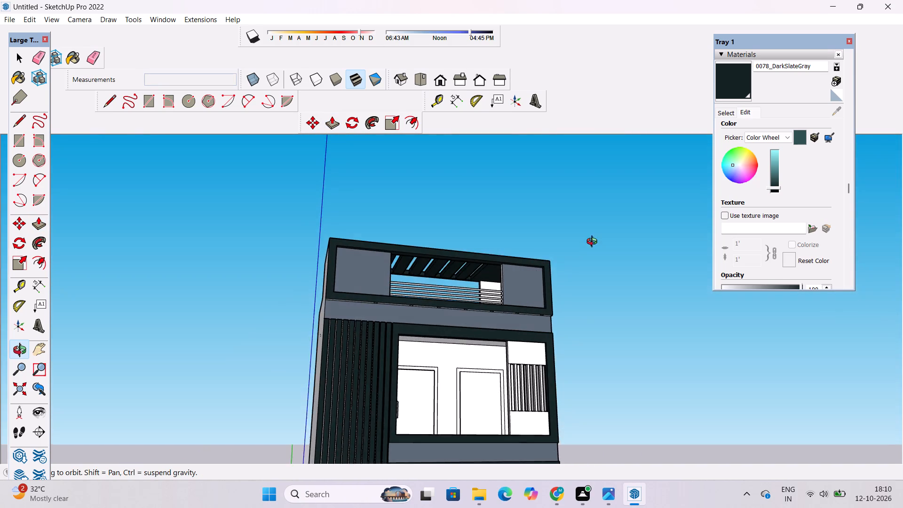
scroll(477, 316, up, 8)
drag(570, 246, 467, 222)
scroll(387, 243, up, 12)
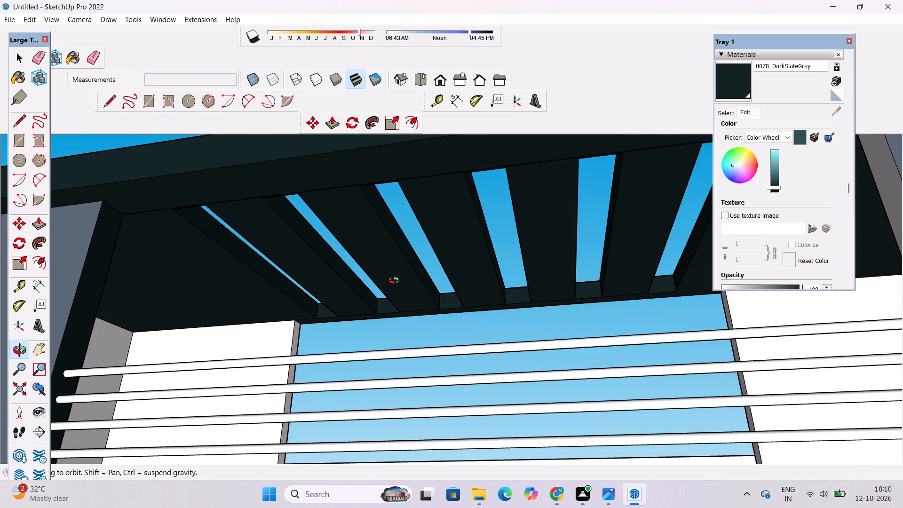
drag(396, 282, 438, 304)
scroll(448, 278, down, 5)
drag(522, 298, 454, 262)
scroll(454, 261, down, 3)
shift+drag(455, 263, 466, 291)
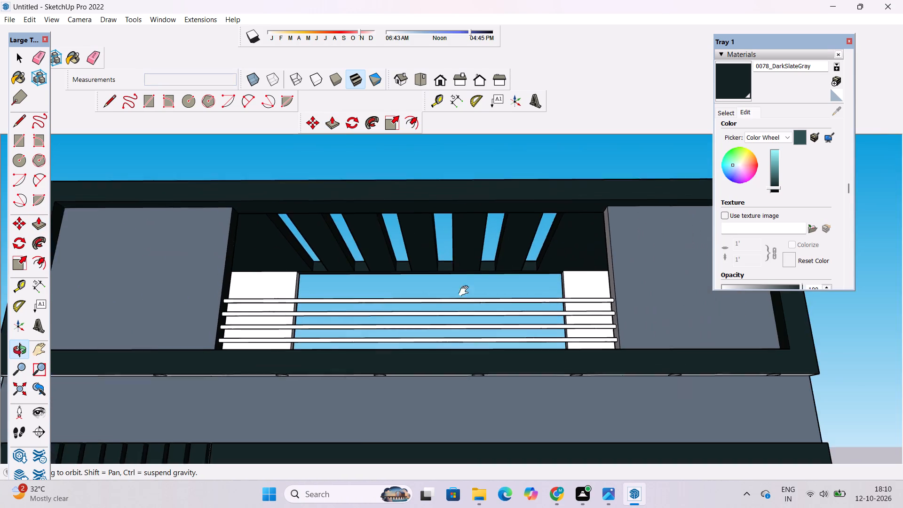
shift+drag(466, 291, 480, 310)
drag(400, 332, 395, 273)
shift+drag(354, 287, 369, 265)
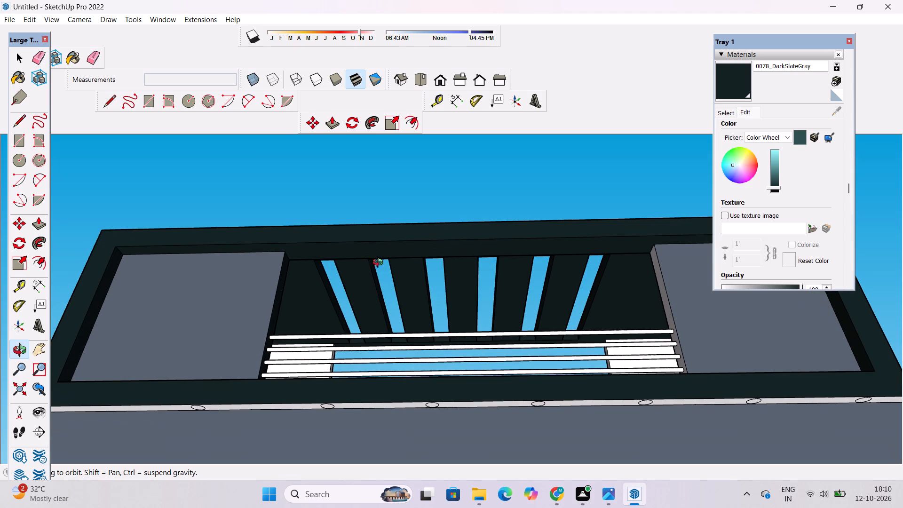
Draw a circle of 2' radius on the roof's underside, on the first strip between two slots.
scroll(376, 265, up, 4)
shift+drag(413, 291, 360, 246)
drag(360, 246, 396, 249)
drag(326, 273, 325, 291)
shift+drag(309, 284, 329, 290)
drag(329, 290, 322, 291)
key(c)
scroll(301, 257, up, 3)
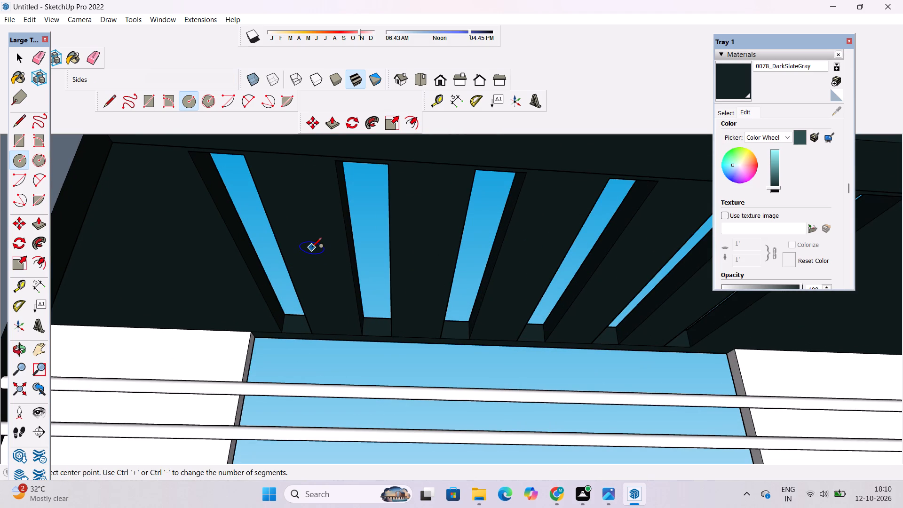
click(316, 254)
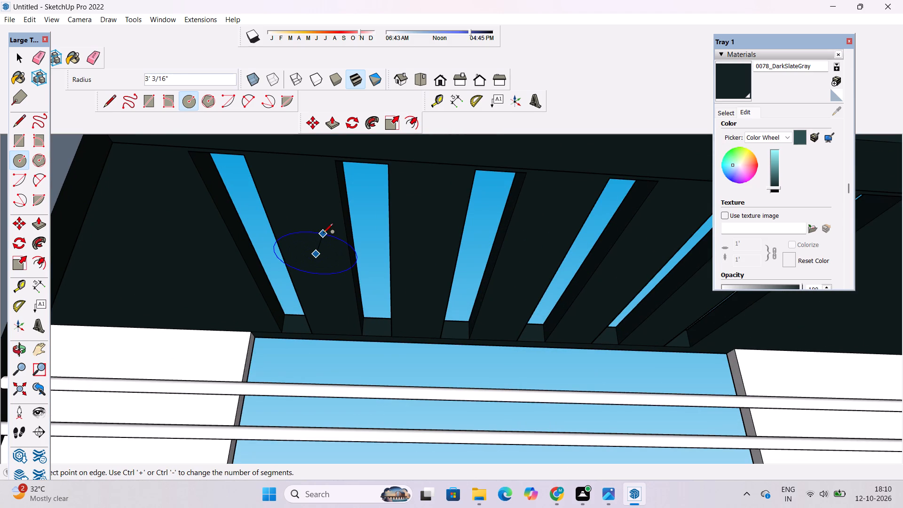
text(2')
key(Return)
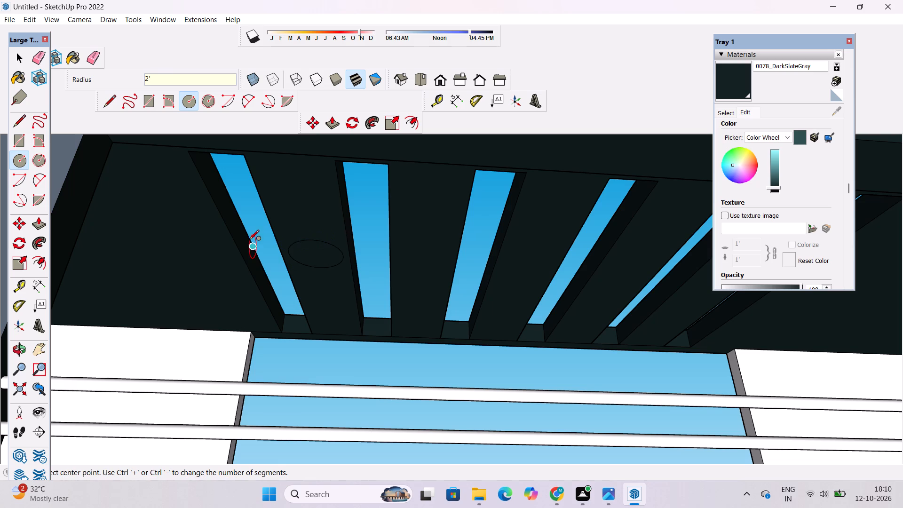
Set the roof underside circle's segment count to 60.
key(space)
scroll(309, 250, up, 4)
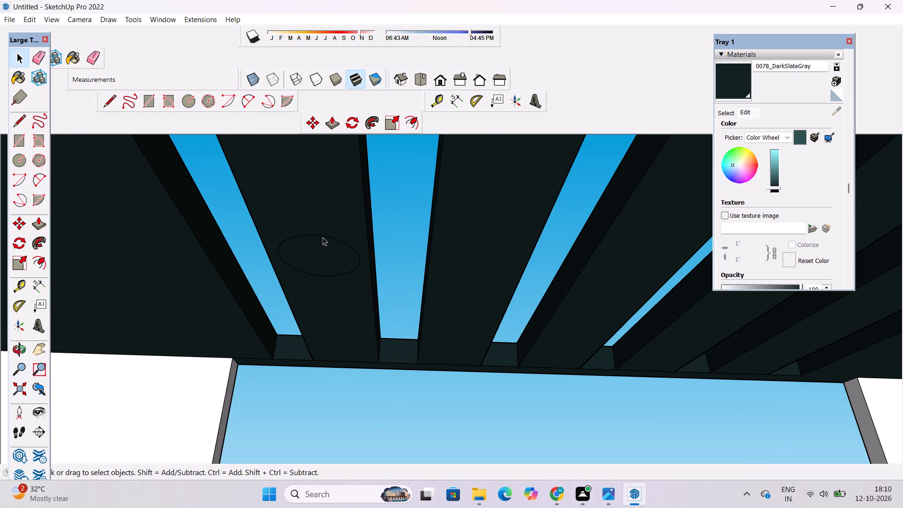
click(323, 237)
scroll(776, 108, up, 1)
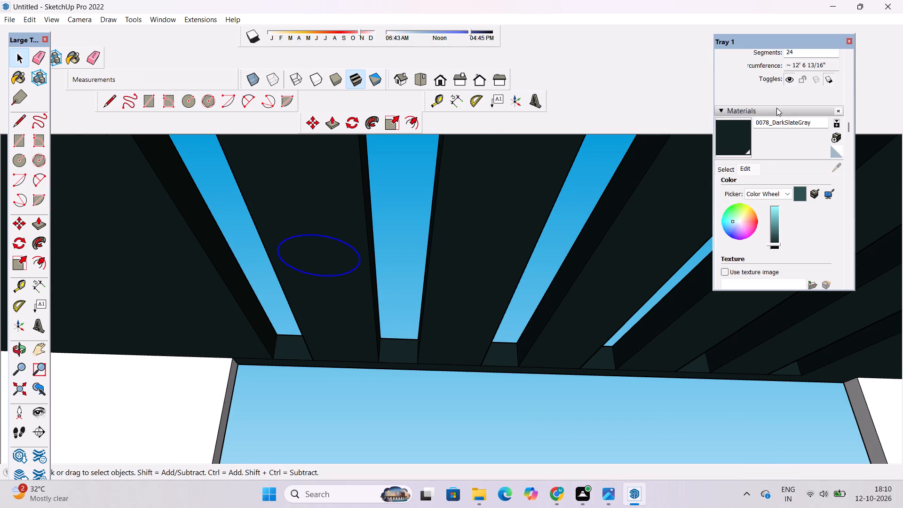
scroll(272, 199, down, 13)
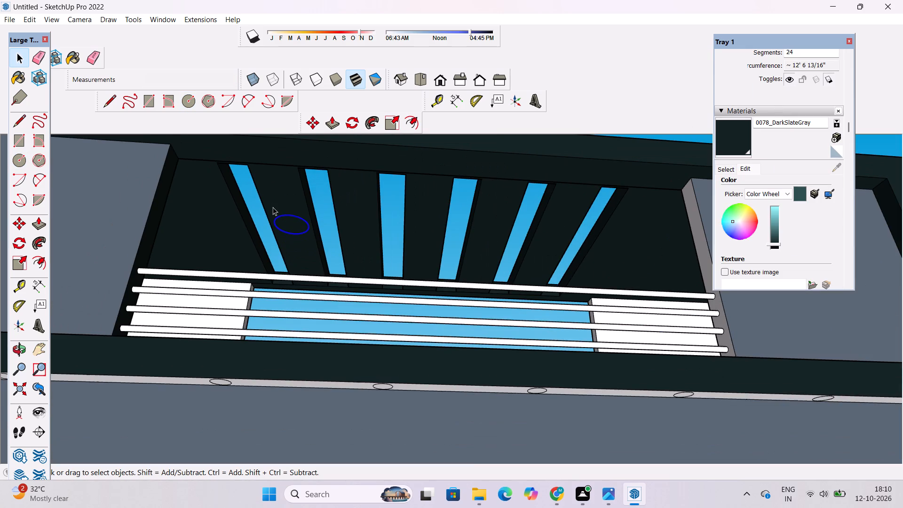
scroll(285, 206, down, 2)
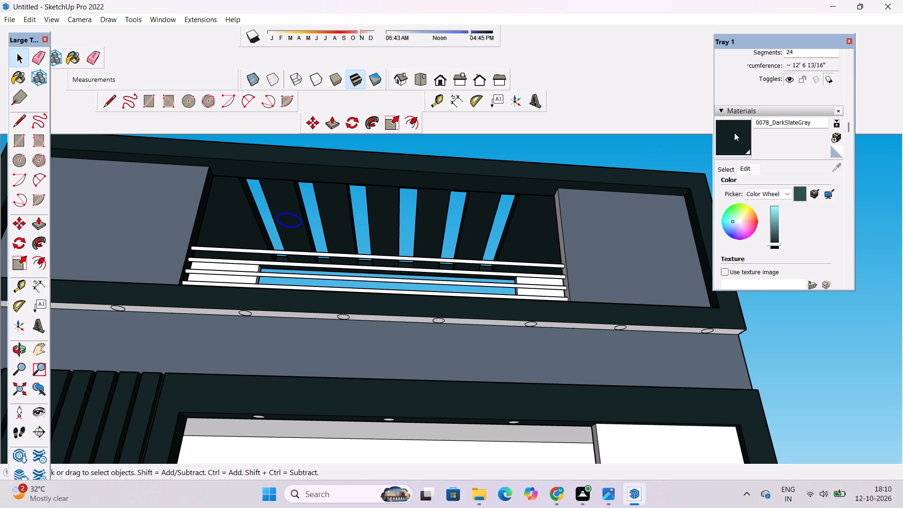
click(729, 168)
click(770, 186)
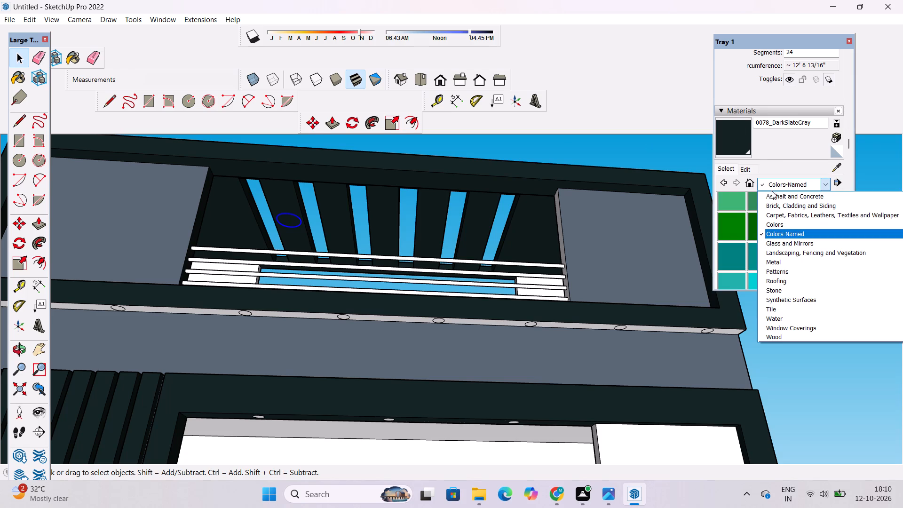
click(767, 183)
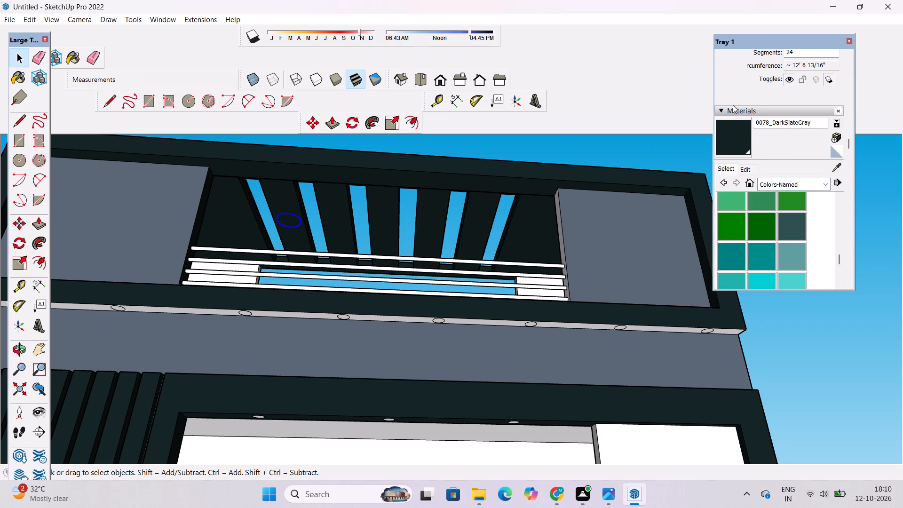
scroll(730, 97, up, 2)
click(796, 111)
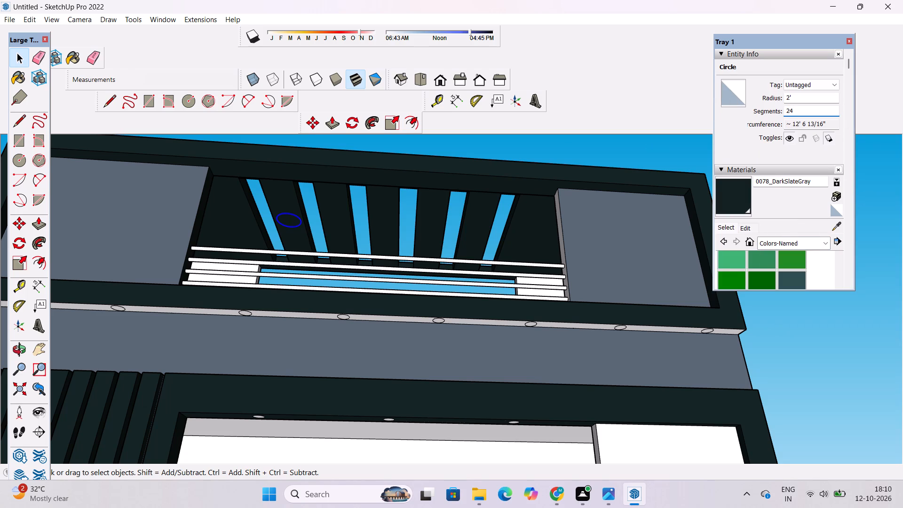
key(Delete)
key(BackSpace)
key(BackSpace)
key(BackSpace)
key(BackSpace)
text(60)
key(Return)
scroll(443, 217, down, 2)
click(516, 152)
Copy the circle with its face about 8' across to the second strip between the roof slots.
scroll(340, 226, up, 4)
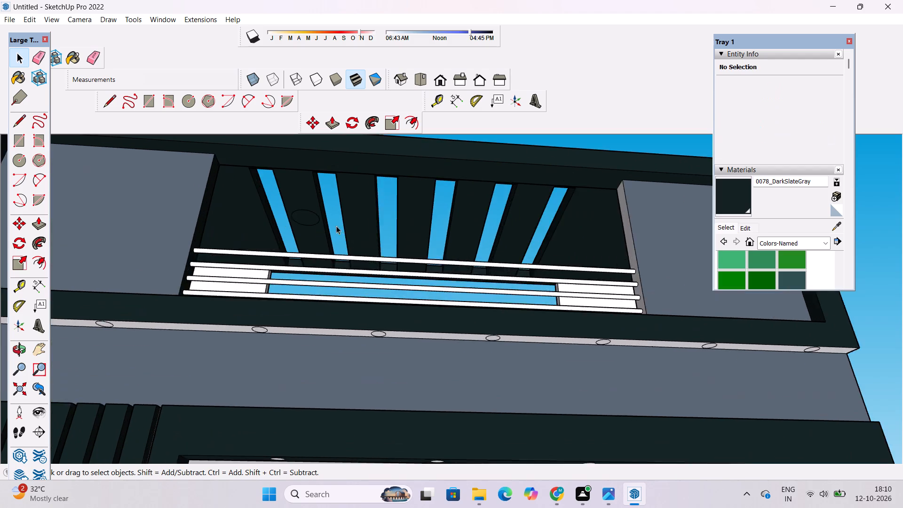
scroll(336, 226, up, 5)
double_click(313, 210)
key(m)
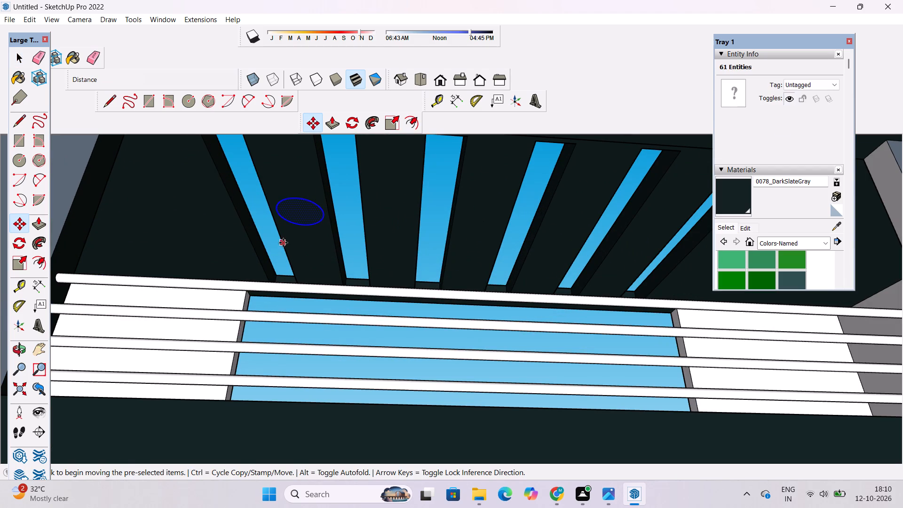
click(277, 210)
click(277, 210)
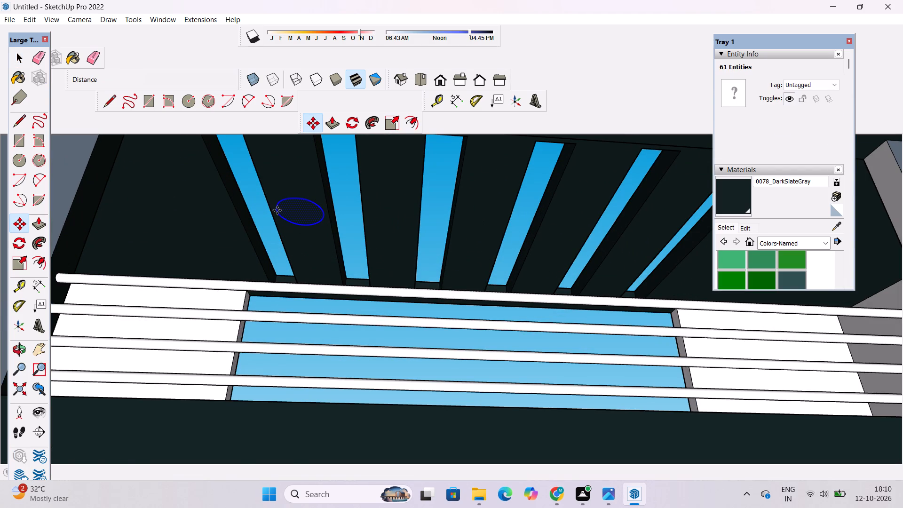
click(278, 211)
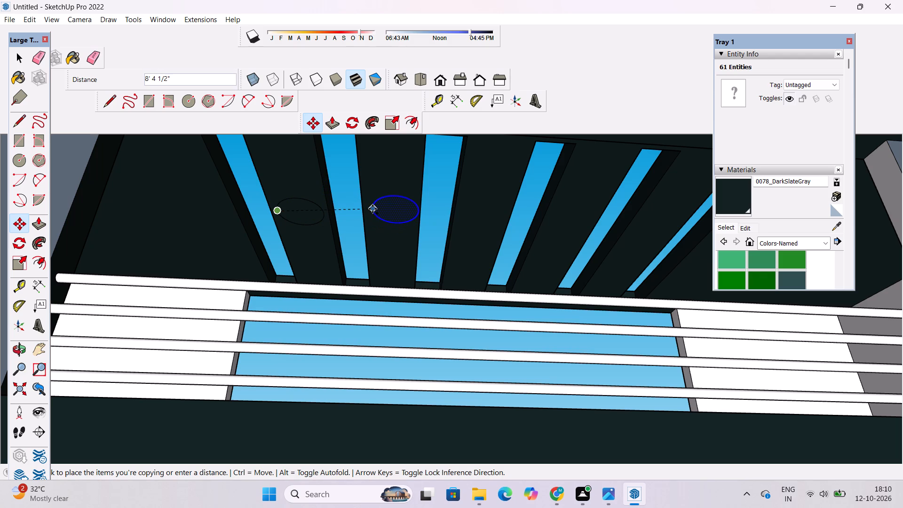
click(370, 210)
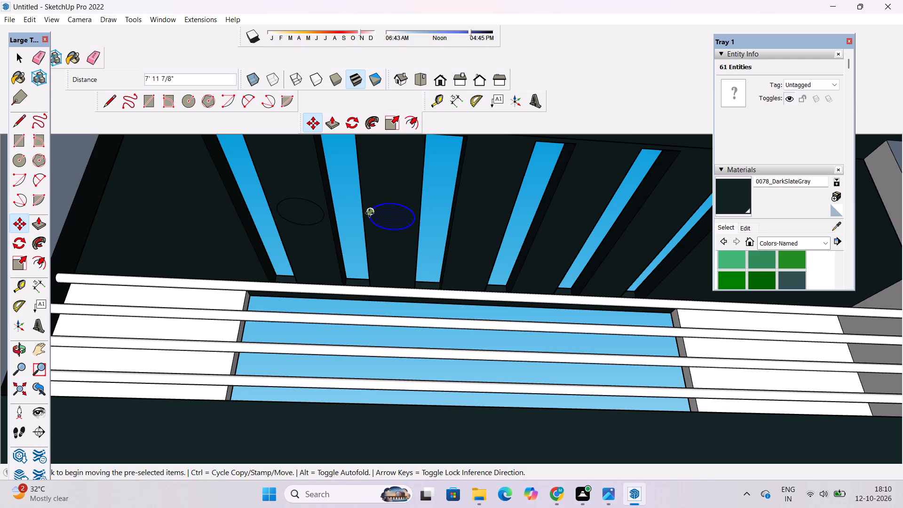
Copy the roof underside circle to the third, fourth and fifth strips between the slots, spaced about 8' apart.
click(368, 216)
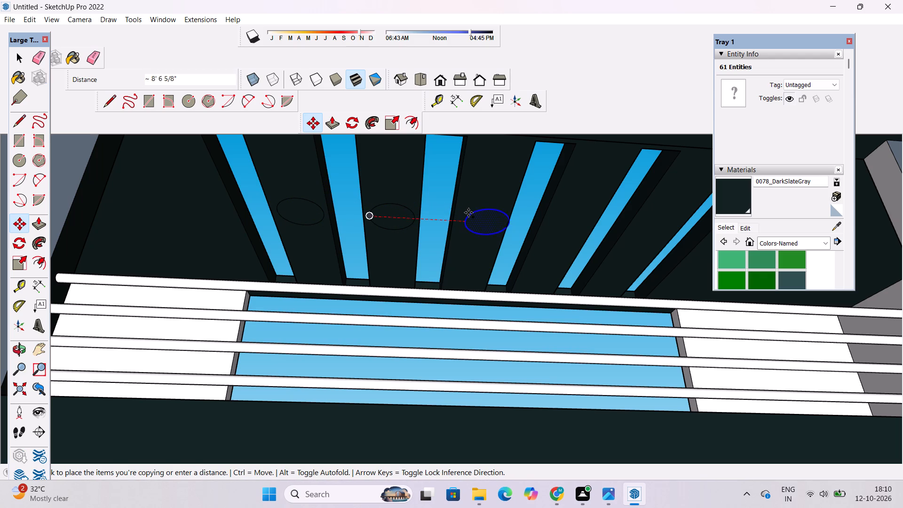
scroll(466, 212, up, 7)
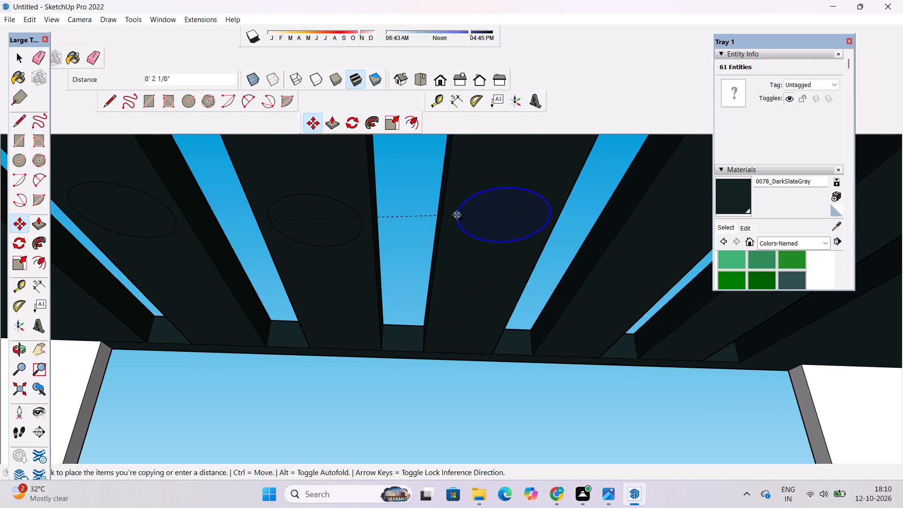
click(454, 222)
scroll(452, 233, down, 4)
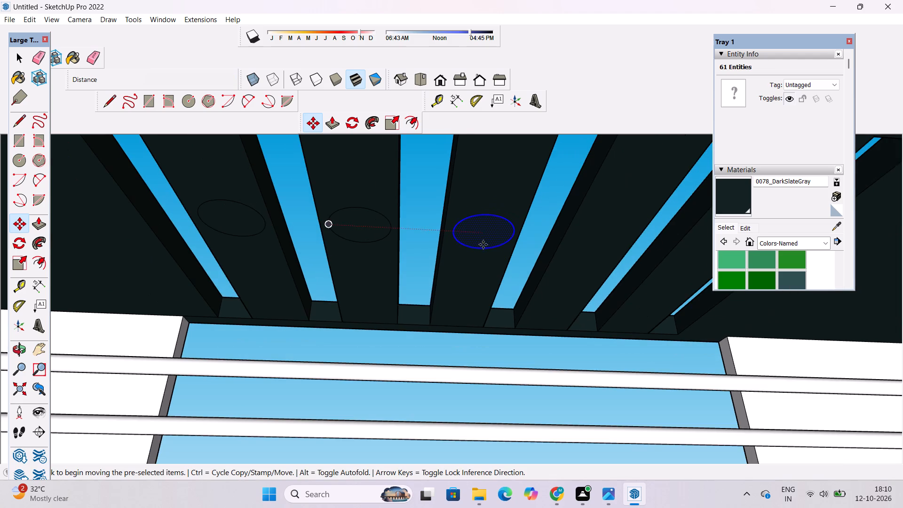
scroll(446, 237, down, 5)
scroll(668, 248, up, 4)
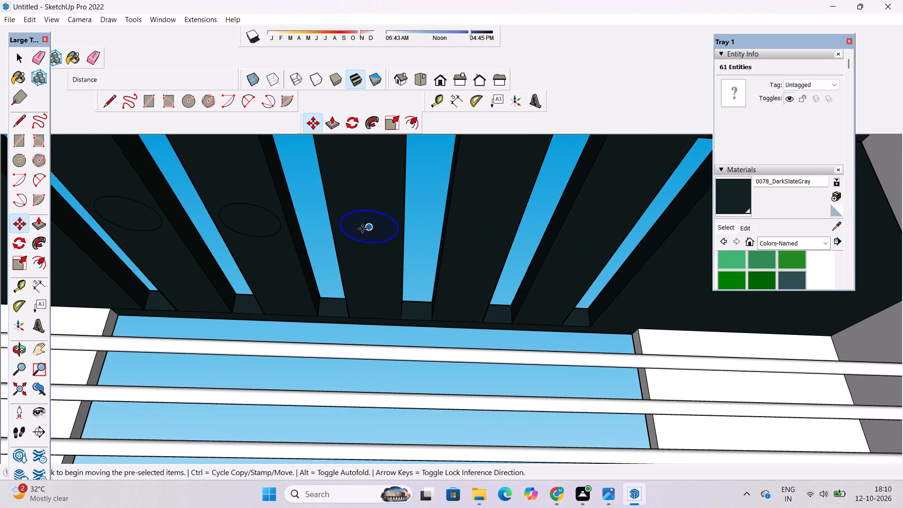
click(344, 226)
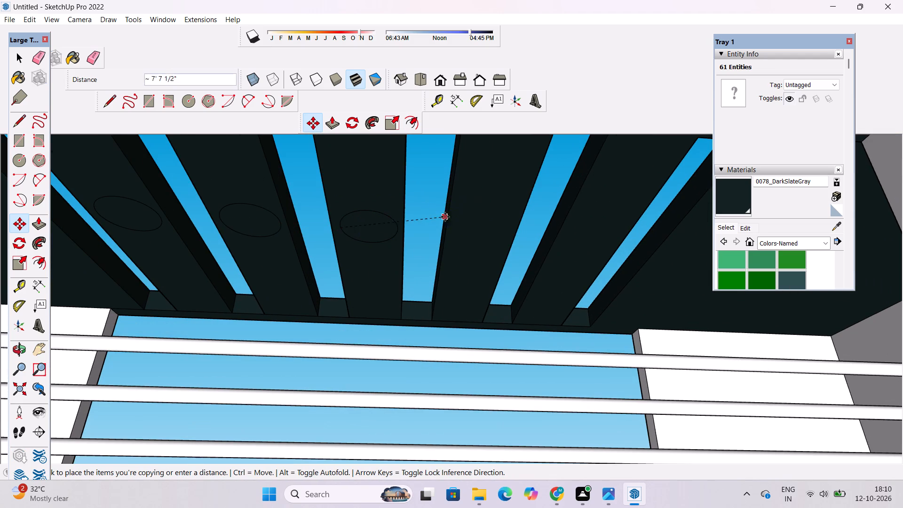
click(456, 233)
click(456, 238)
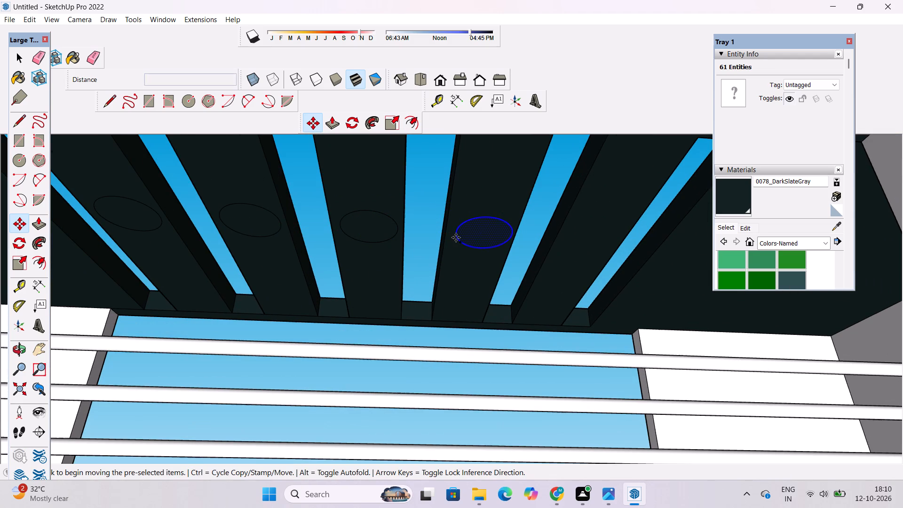
click(568, 249)
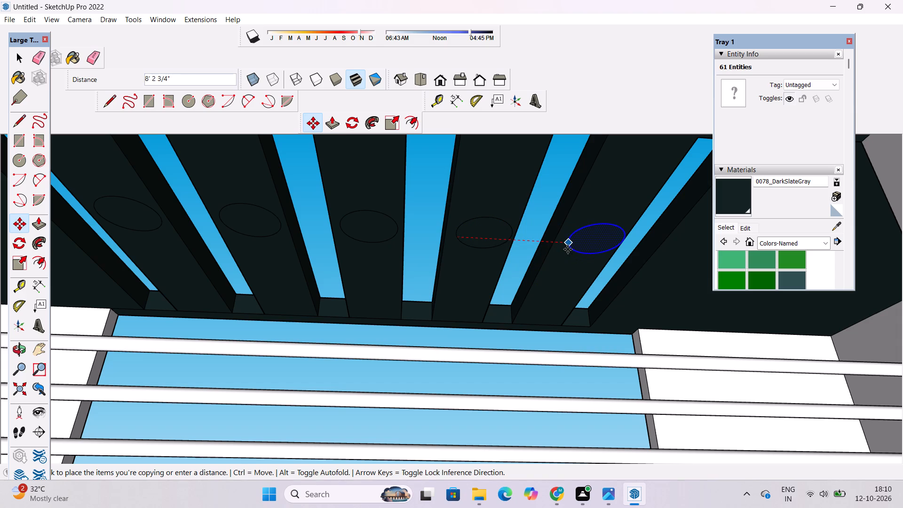
key(space)
click(533, 237)
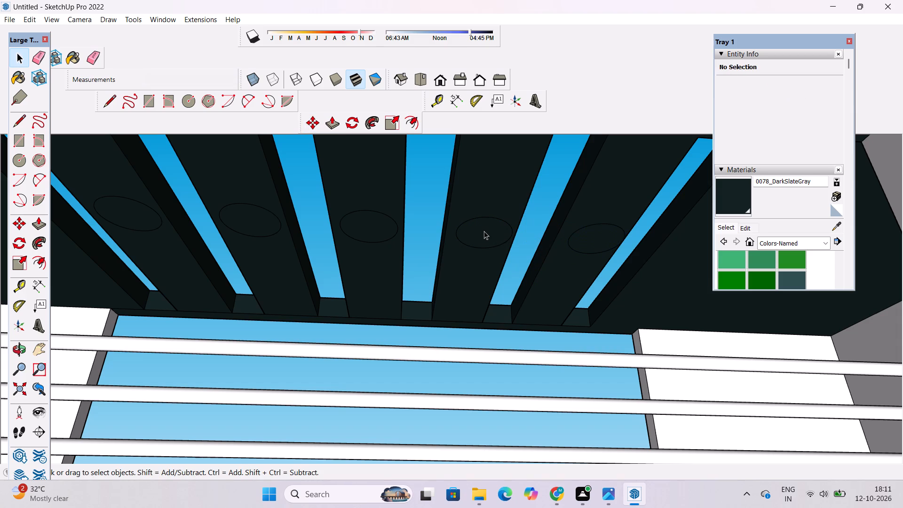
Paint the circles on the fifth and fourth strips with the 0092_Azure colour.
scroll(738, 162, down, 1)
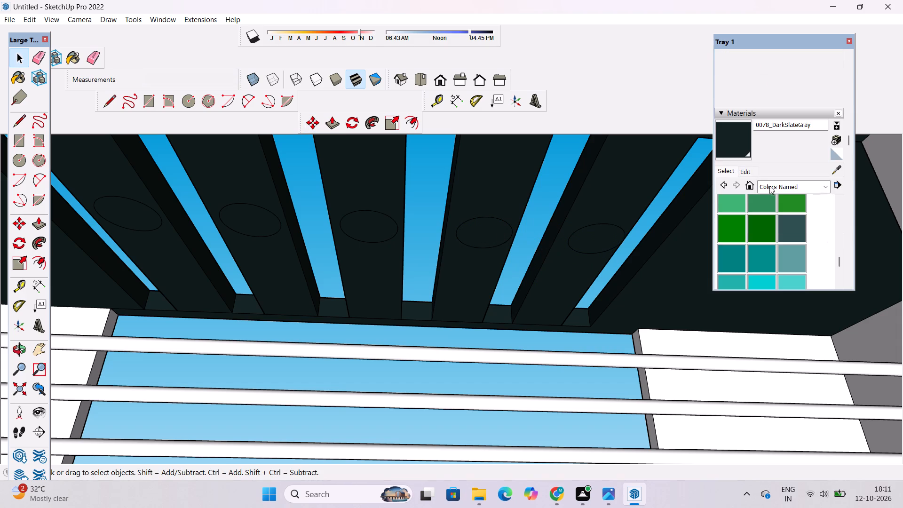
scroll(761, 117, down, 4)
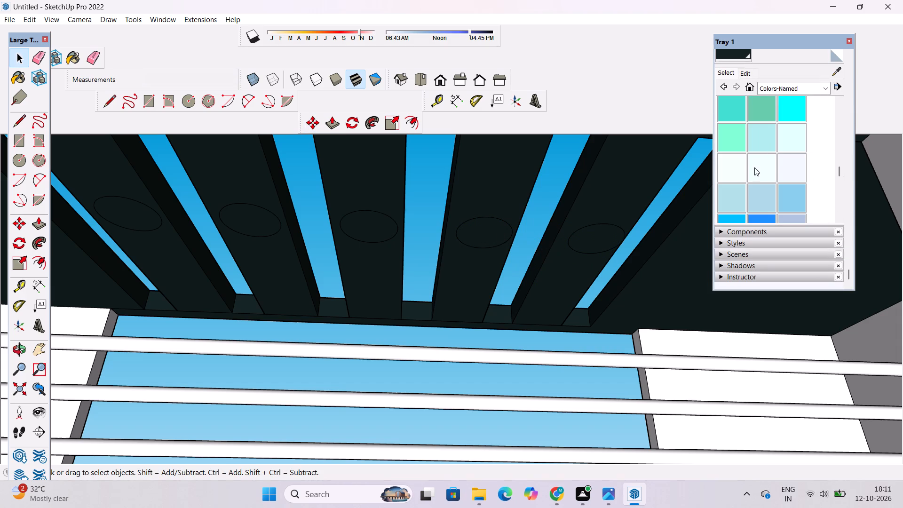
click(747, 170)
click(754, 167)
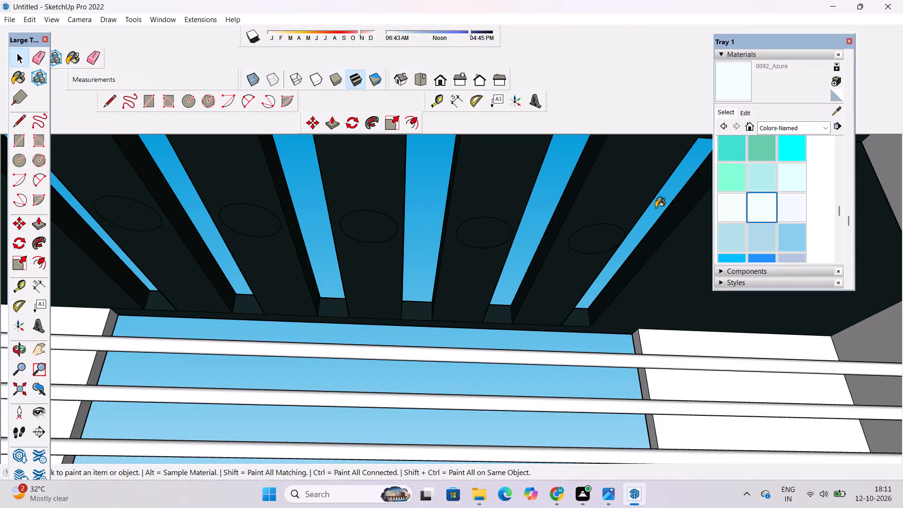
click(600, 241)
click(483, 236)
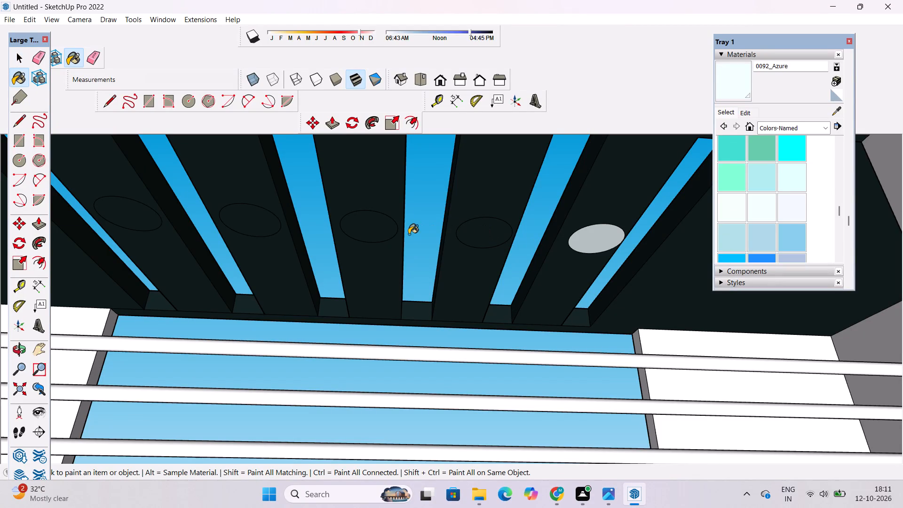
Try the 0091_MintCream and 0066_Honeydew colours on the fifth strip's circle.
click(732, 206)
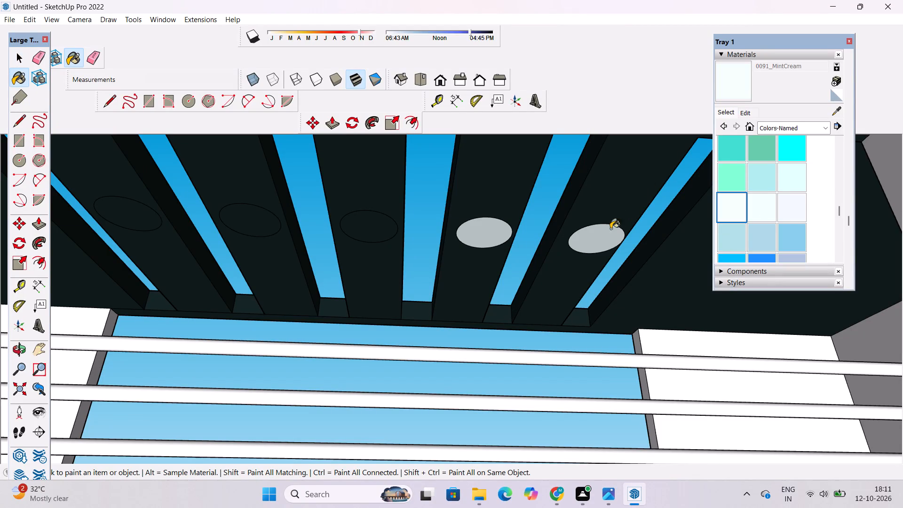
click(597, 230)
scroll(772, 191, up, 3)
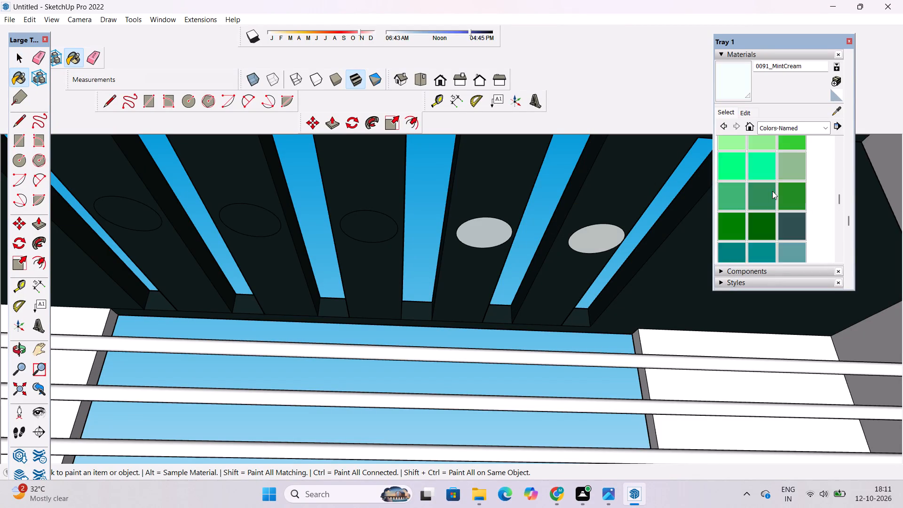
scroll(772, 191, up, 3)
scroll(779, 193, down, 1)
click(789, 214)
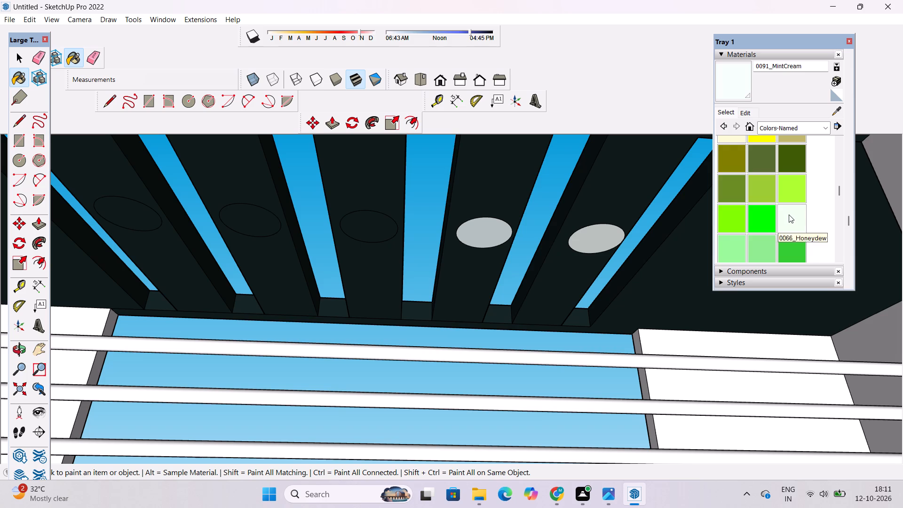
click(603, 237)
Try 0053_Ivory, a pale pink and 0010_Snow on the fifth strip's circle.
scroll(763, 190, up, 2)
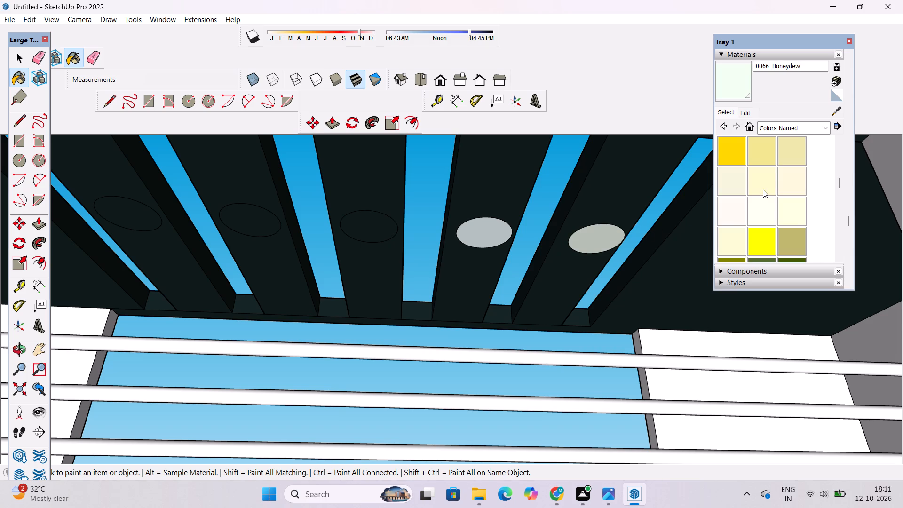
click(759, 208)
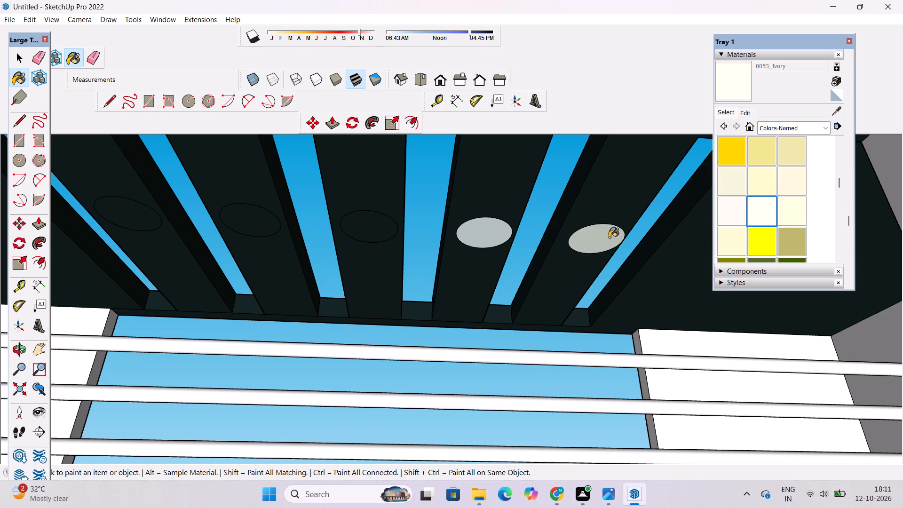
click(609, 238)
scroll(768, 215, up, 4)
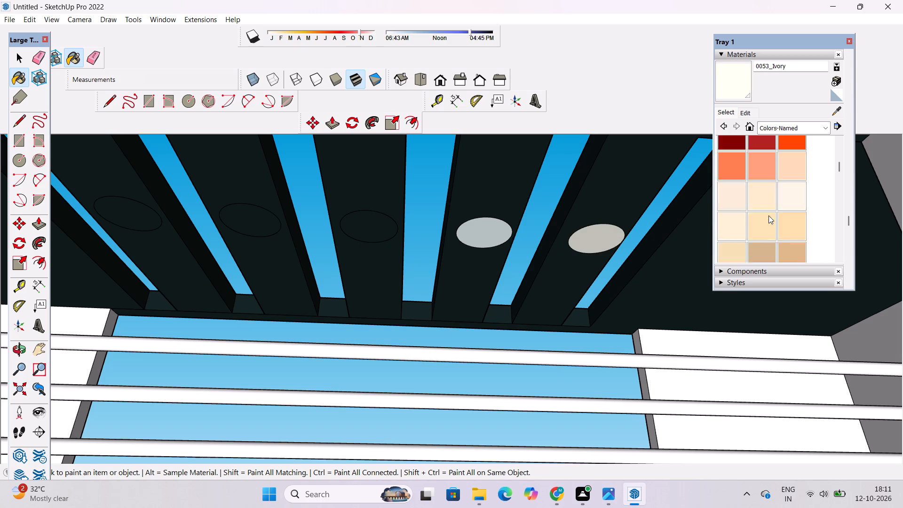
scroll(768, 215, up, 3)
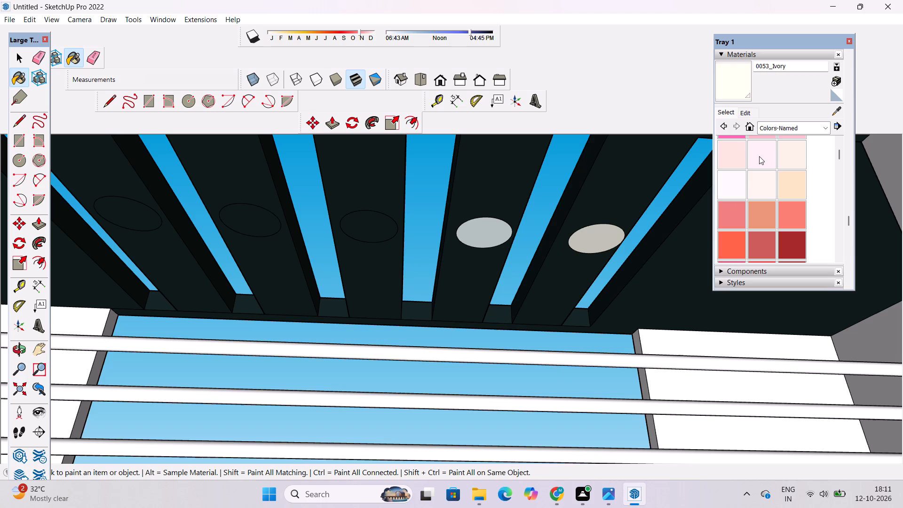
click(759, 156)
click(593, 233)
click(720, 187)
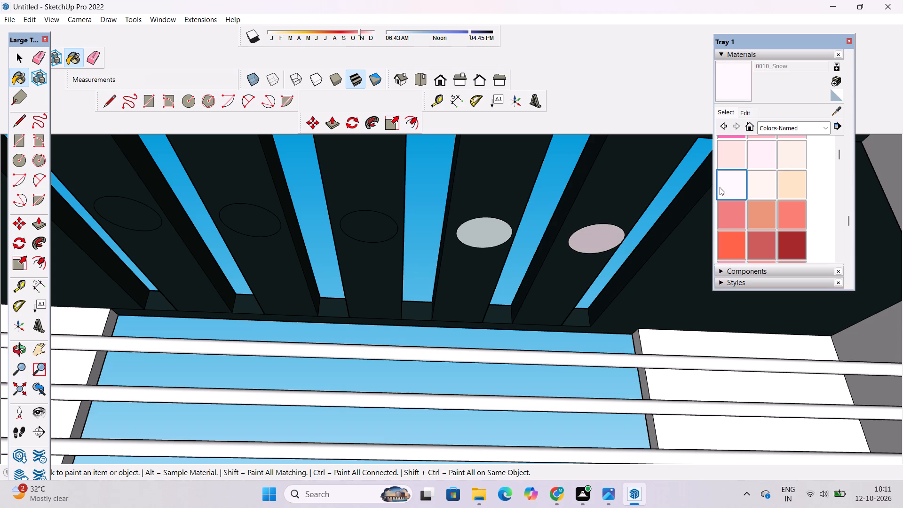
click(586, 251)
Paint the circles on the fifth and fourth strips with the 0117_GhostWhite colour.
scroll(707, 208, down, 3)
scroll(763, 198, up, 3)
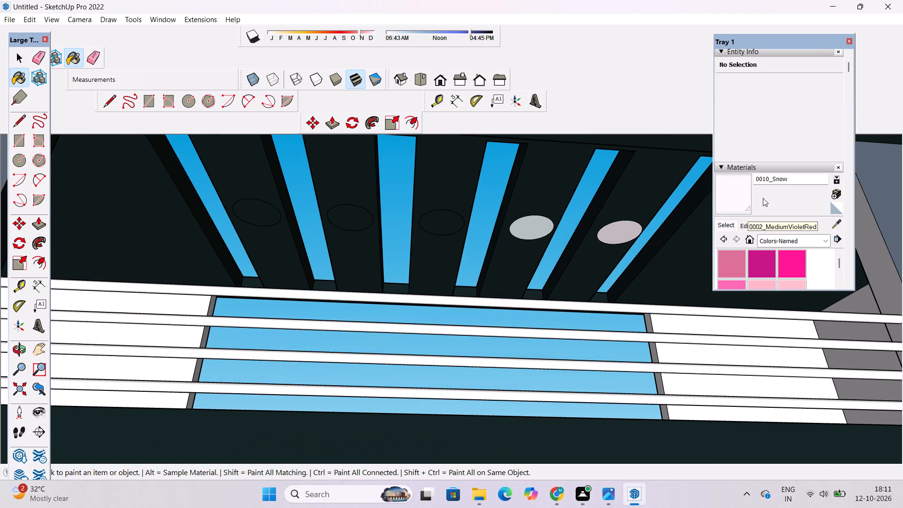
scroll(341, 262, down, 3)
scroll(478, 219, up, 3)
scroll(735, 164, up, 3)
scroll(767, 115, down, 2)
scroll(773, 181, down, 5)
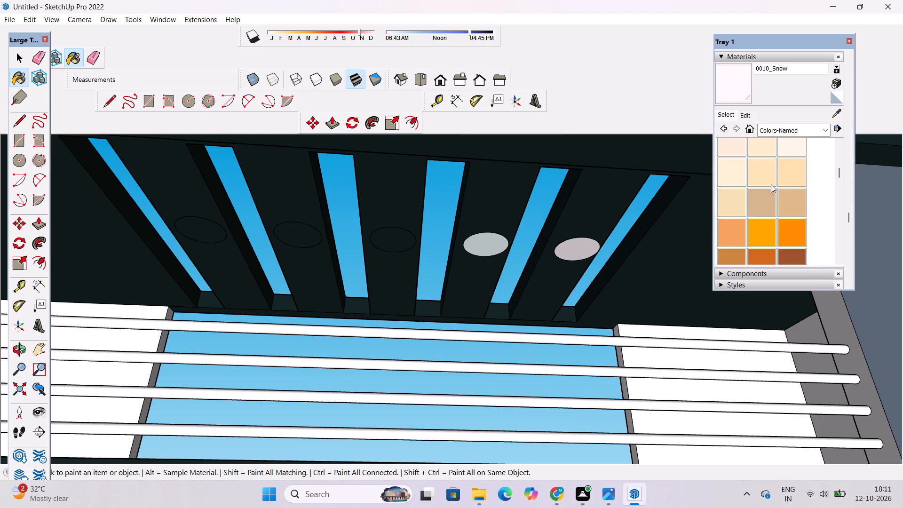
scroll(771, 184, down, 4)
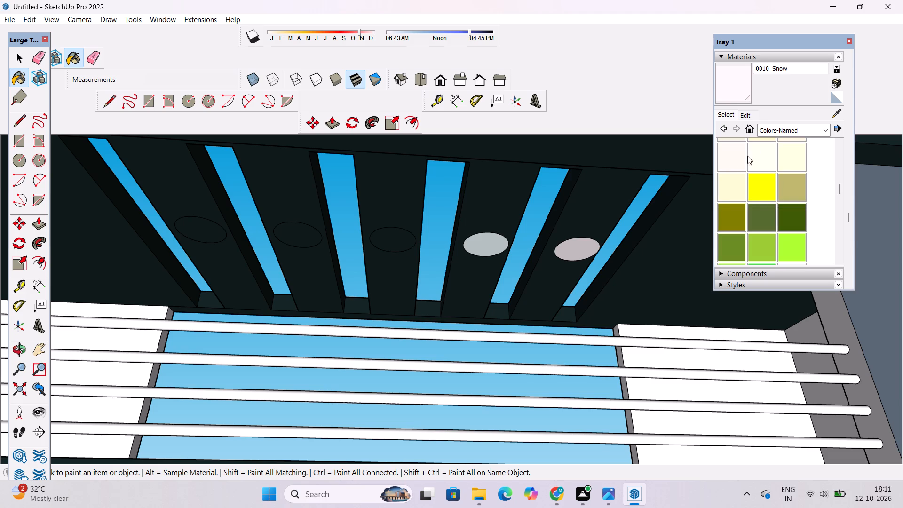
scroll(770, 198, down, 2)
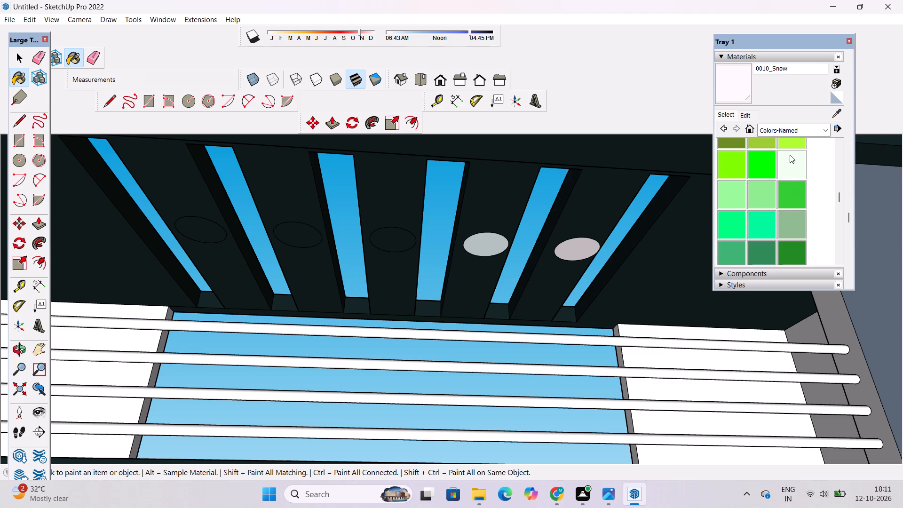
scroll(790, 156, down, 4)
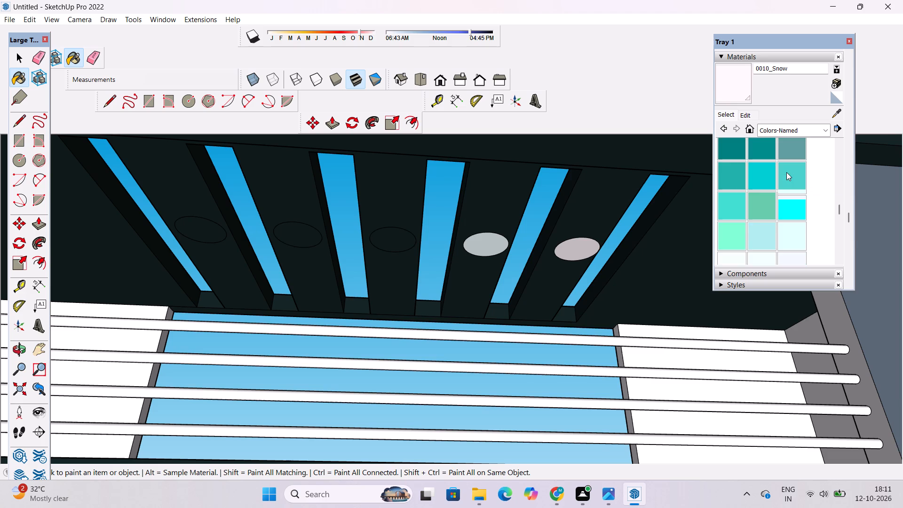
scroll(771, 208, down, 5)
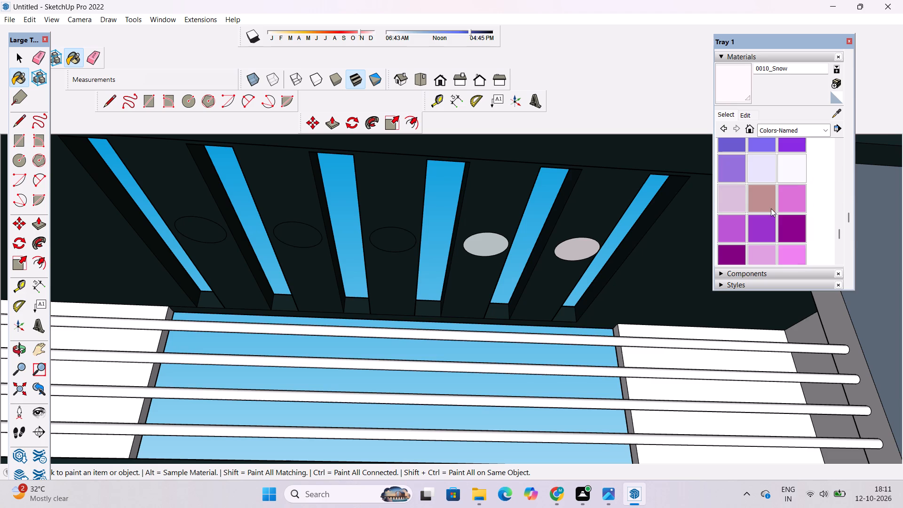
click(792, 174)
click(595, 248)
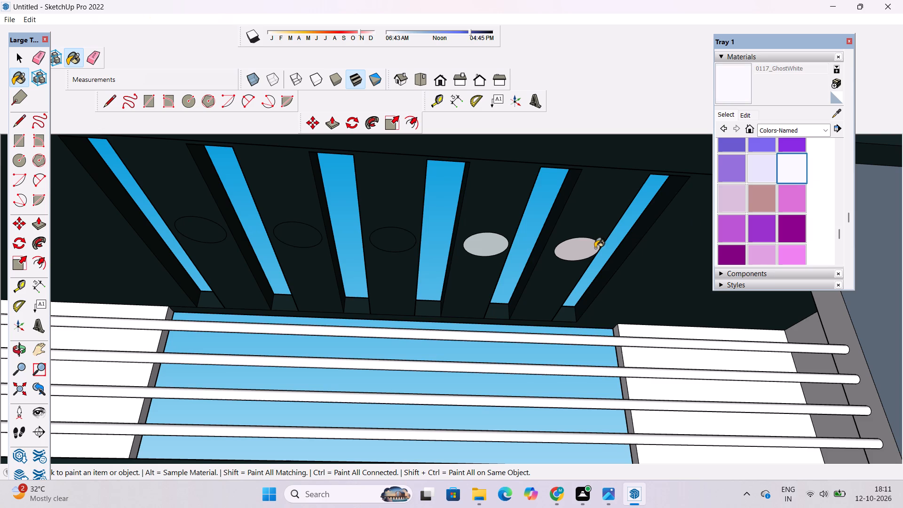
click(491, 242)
Paint the circles on the fifth and fourth strips with the 0128_White colour.
scroll(415, 294, down, 5)
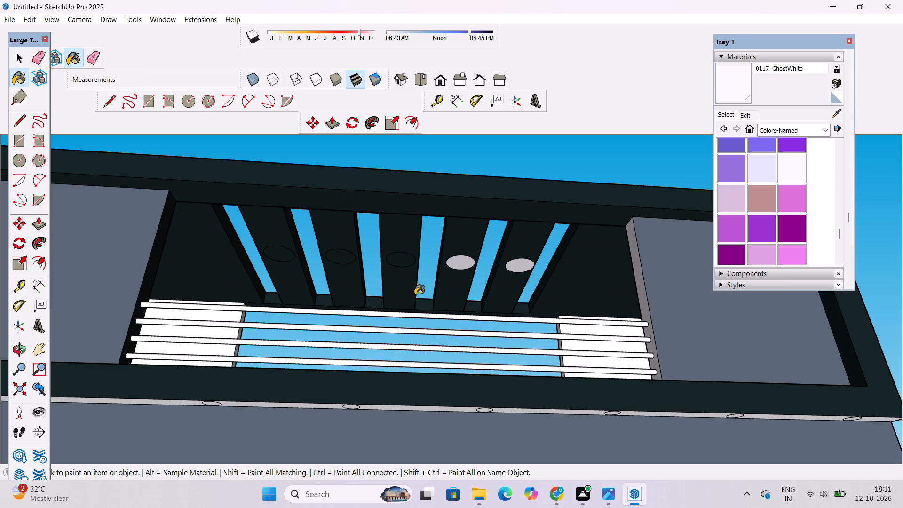
scroll(752, 186, down, 4)
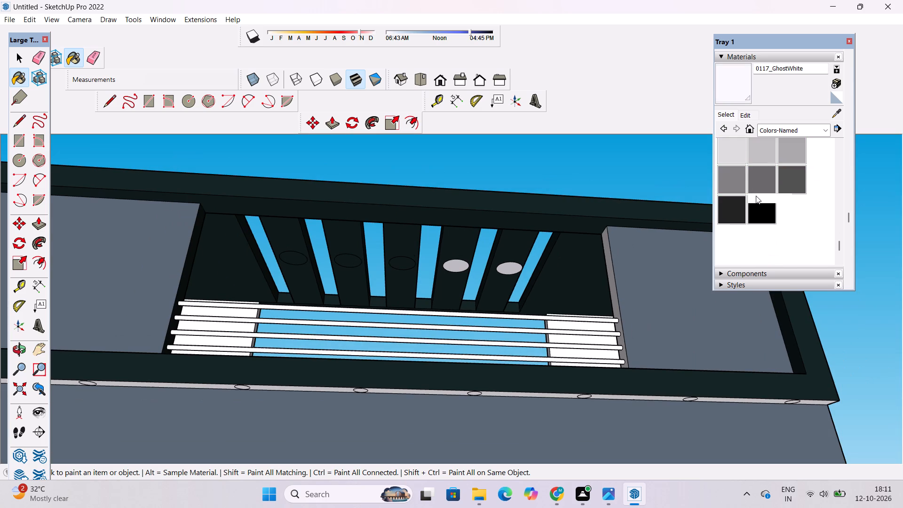
scroll(756, 196, up, 2)
click(766, 182)
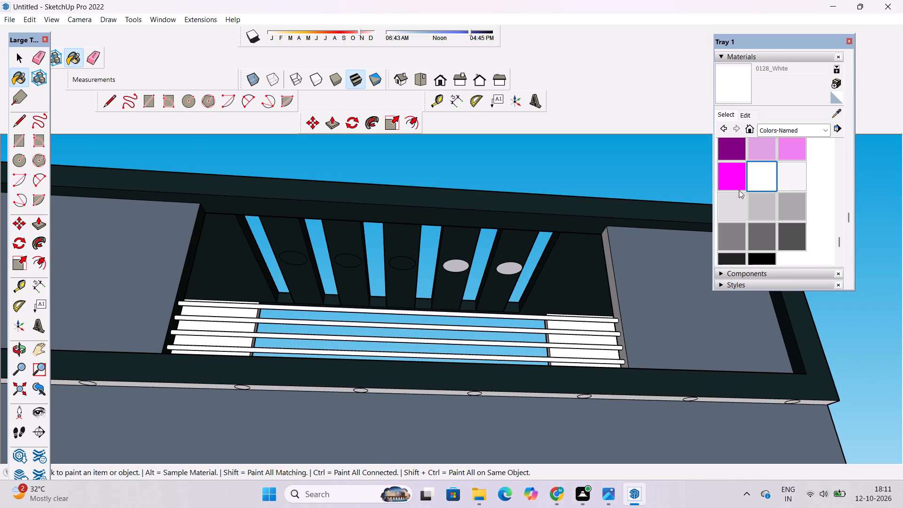
click(512, 268)
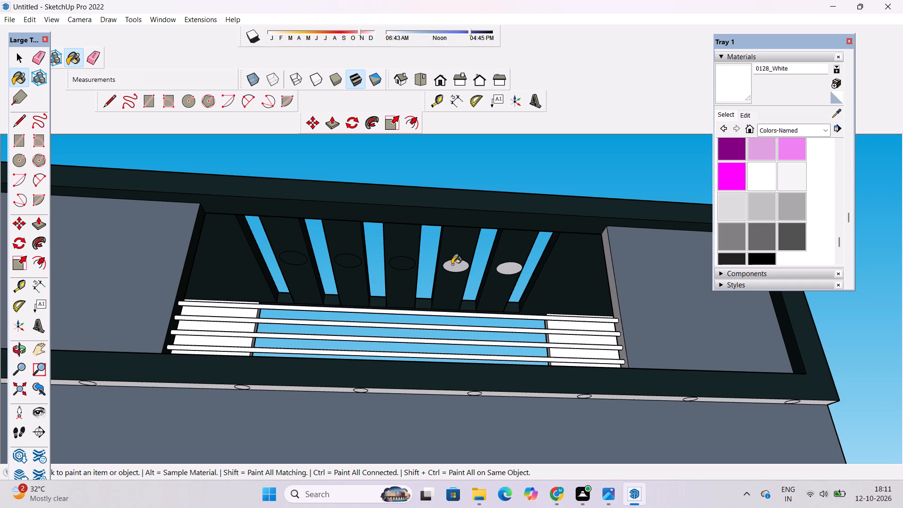
click(452, 264)
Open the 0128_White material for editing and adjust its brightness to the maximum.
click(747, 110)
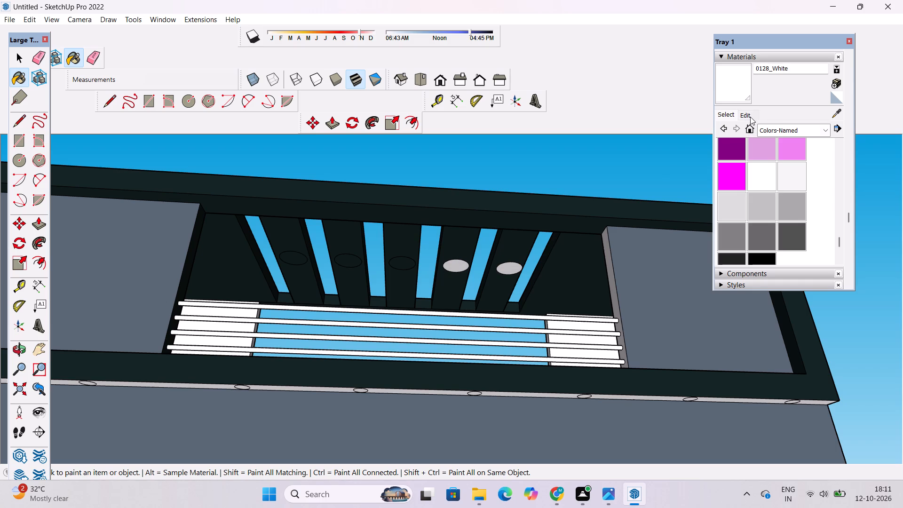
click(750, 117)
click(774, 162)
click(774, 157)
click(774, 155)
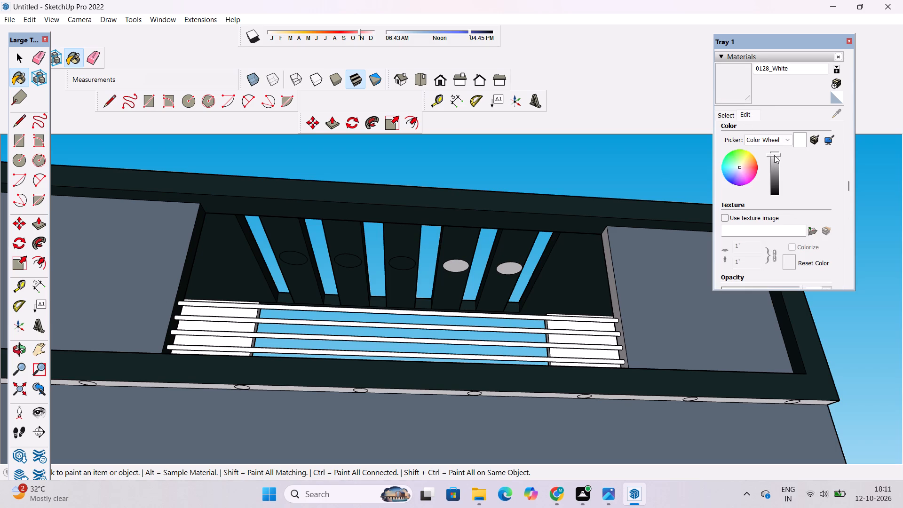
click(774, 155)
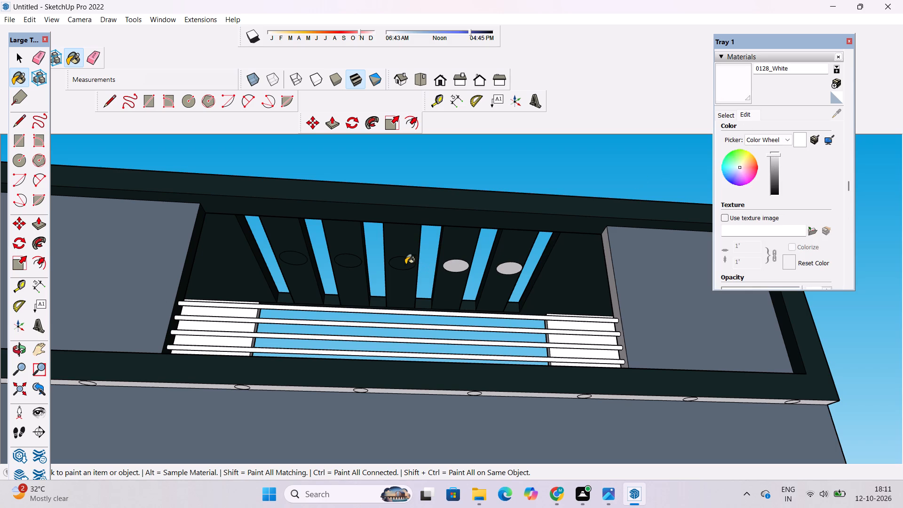
Paint the remaining circles on the third, second and first strips with 0128_White.
click(405, 264)
click(349, 262)
click(295, 261)
scroll(514, 259, down, 4)
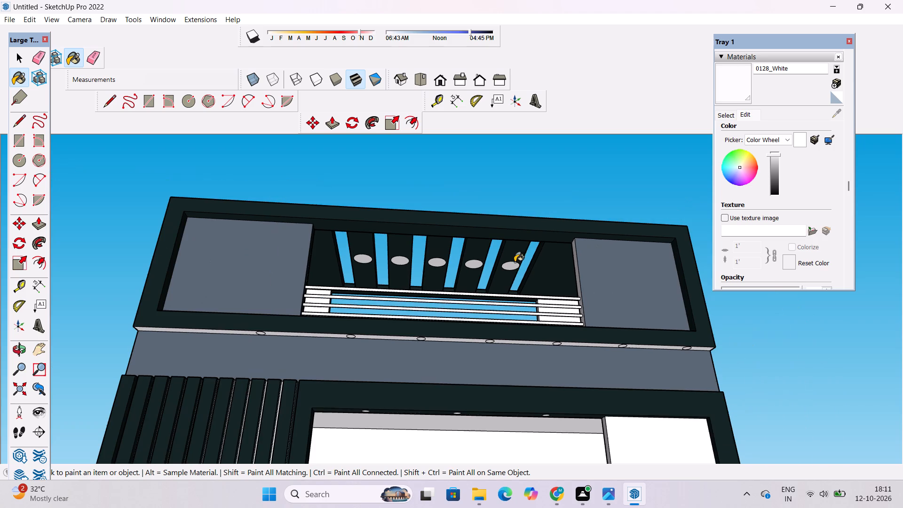
Examine the circular lights under the slotted roof and the terrace railing from the front.
key(o)
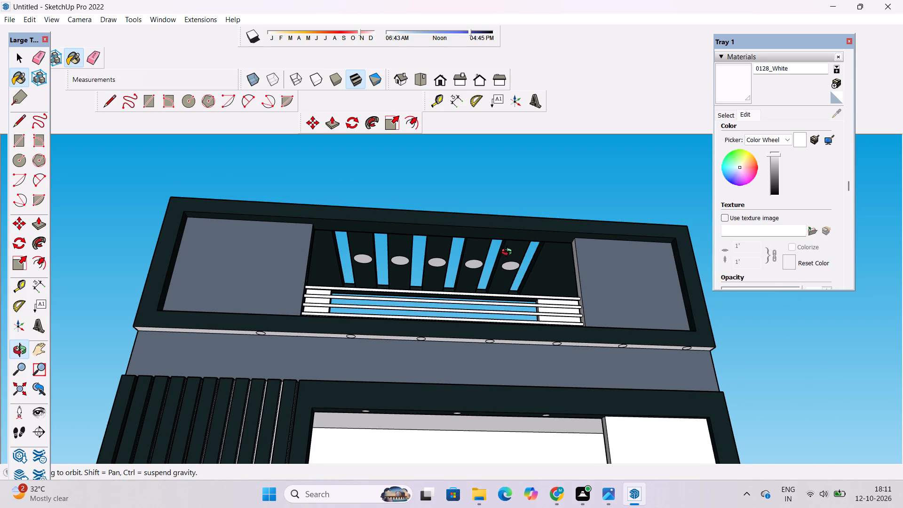
drag(509, 253, 501, 303)
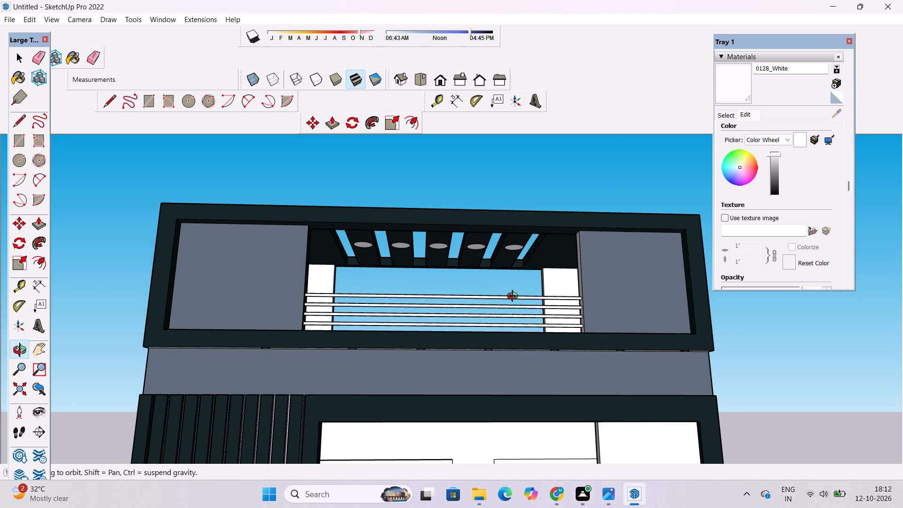
scroll(515, 297, up, 1)
shift+drag(523, 312, 524, 298)
drag(524, 298, 520, 308)
scroll(520, 308, up, 1)
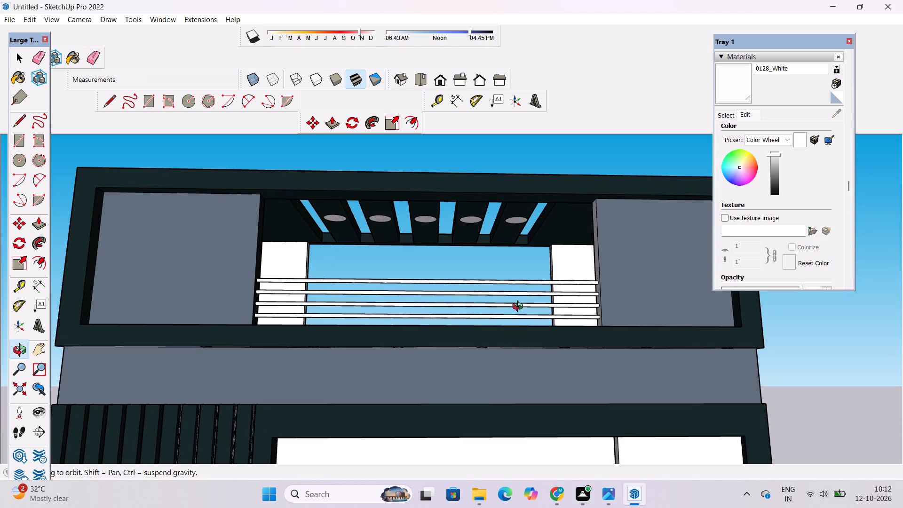
shift+scroll(520, 308, down, 1)
scroll(520, 308, down, 1)
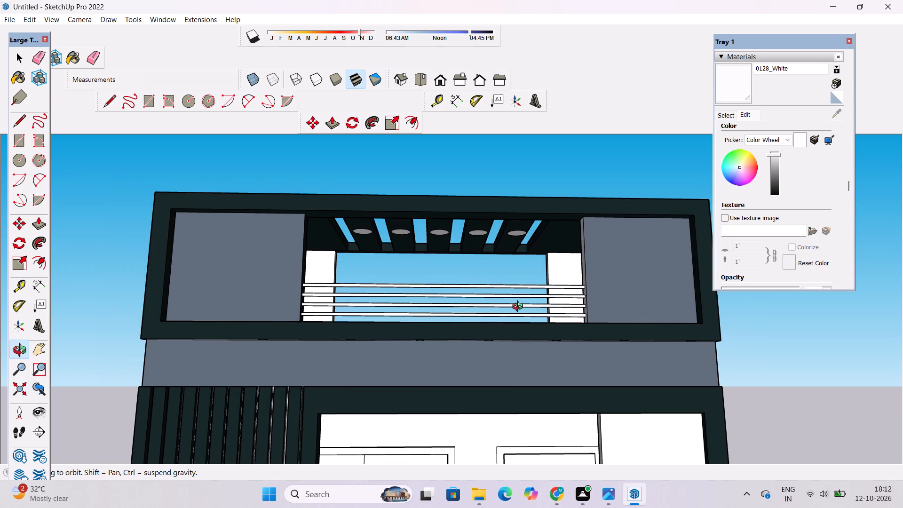
scroll(521, 311, down, 4)
drag(507, 343, 507, 393)
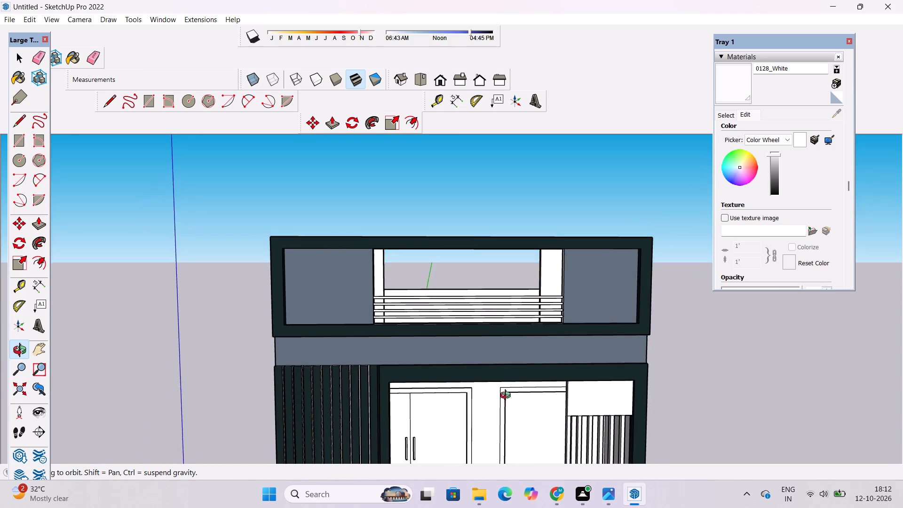
shift+drag(509, 399, 512, 371)
shift+scroll(512, 369, down, 3)
shift+drag(538, 345, 499, 349)
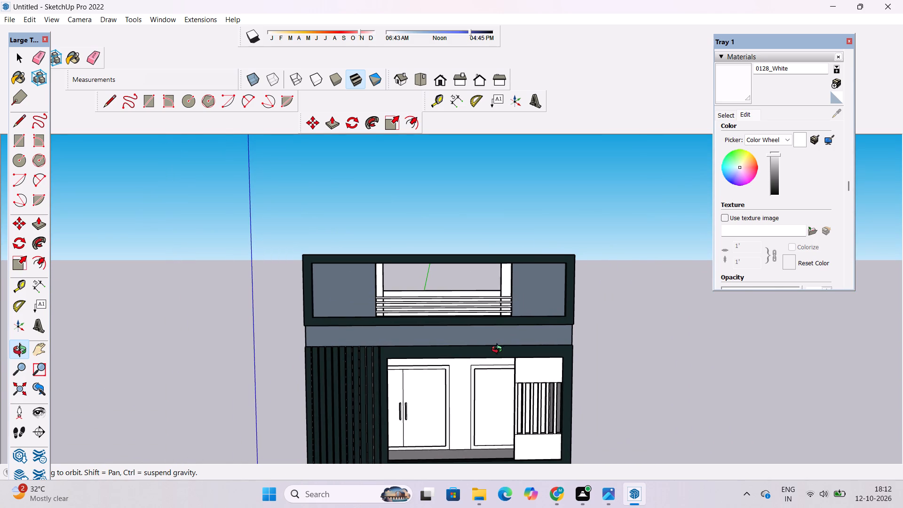
shift+click(499, 350)
Inspect the whole building from the front and both sides, from the ground-floor shutters and steps up to the framed balconies.
scroll(495, 351, down, 4)
shift+drag(480, 428, 467, 357)
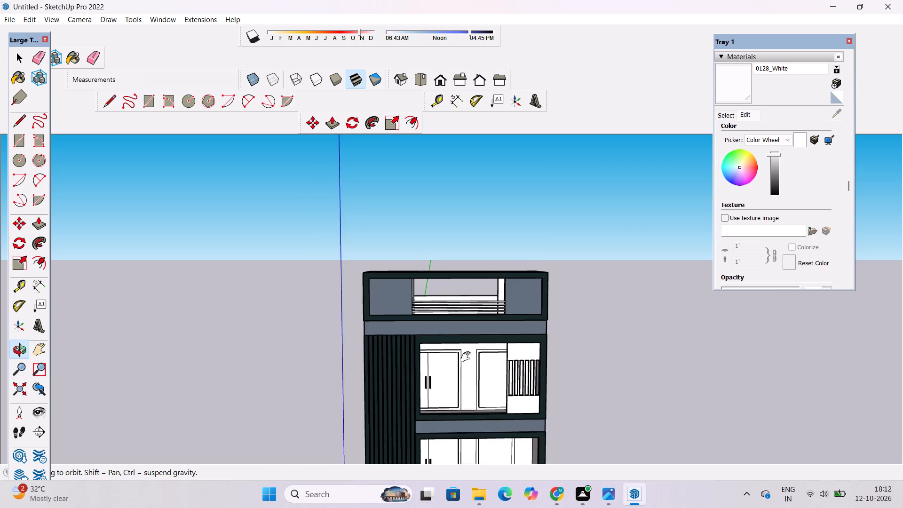
shift+drag(467, 357, 444, 282)
shift+scroll(439, 281, down, 6)
drag(463, 371, 441, 414)
scroll(442, 406, up, 4)
shift+drag(452, 394, 449, 328)
shift+drag(449, 345, 443, 384)
scroll(441, 396, up, 2)
shift+drag(438, 387, 431, 357)
drag(432, 385, 491, 327)
shift+drag(473, 344, 455, 365)
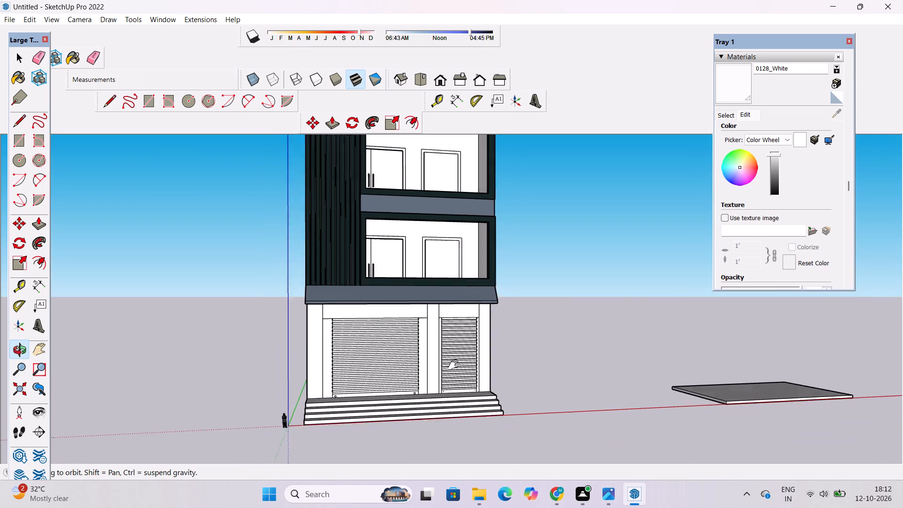
shift+drag(455, 365, 436, 420)
drag(487, 378, 437, 430)
scroll(442, 374, down, 4)
shift+drag(573, 299, 562, 378)
shift+drag(539, 371, 432, 380)
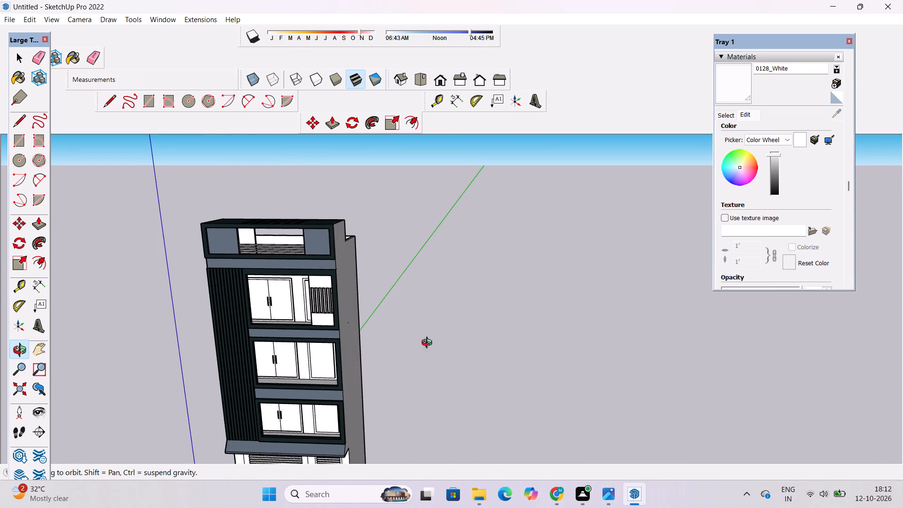
drag(503, 339, 311, 340)
drag(325, 332, 689, 294)
shift+drag(548, 330, 543, 318)
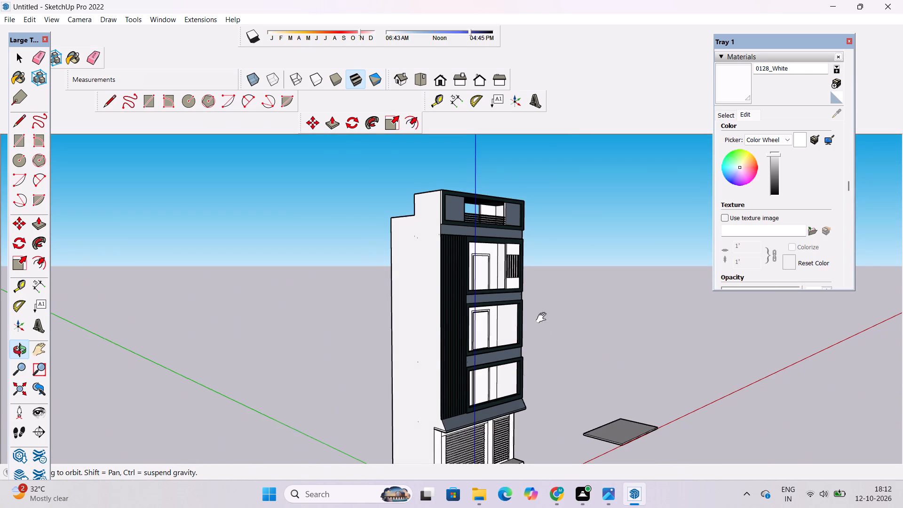
shift+drag(543, 318, 543, 315)
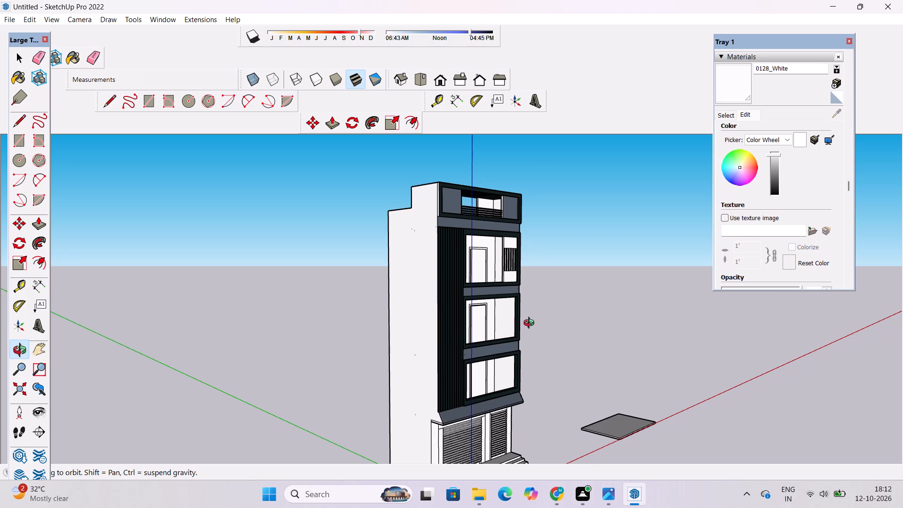
shift+drag(506, 341, 507, 326)
click(507, 326)
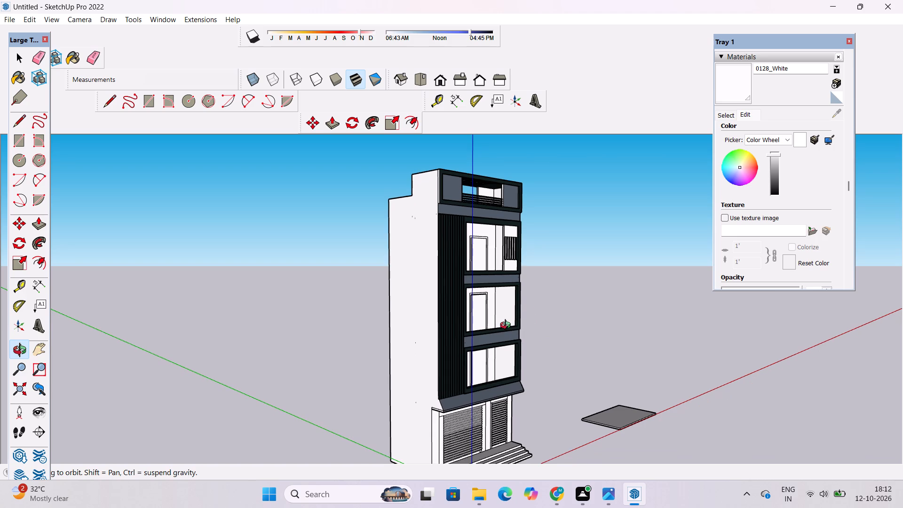
scroll(507, 326, up, 1)
shift+drag(507, 326, 500, 334)
scroll(500, 334, up, 1)
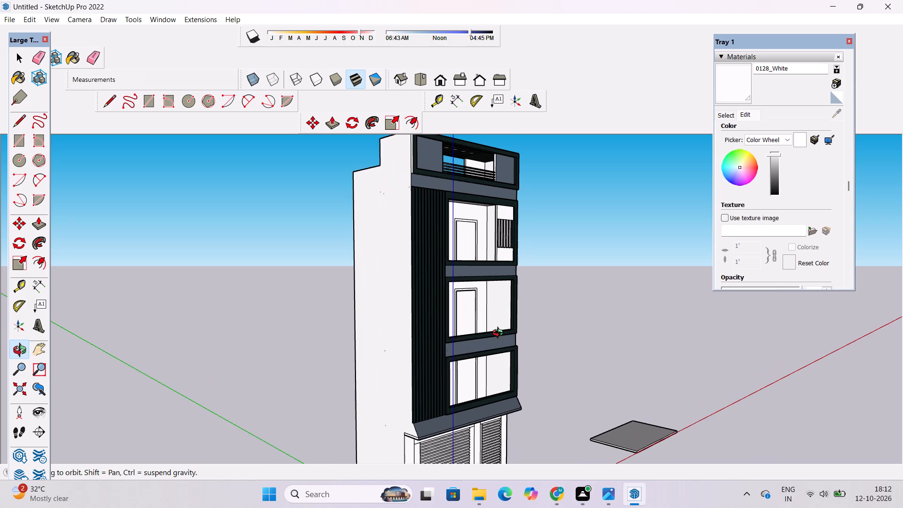
scroll(500, 334, up, 1)
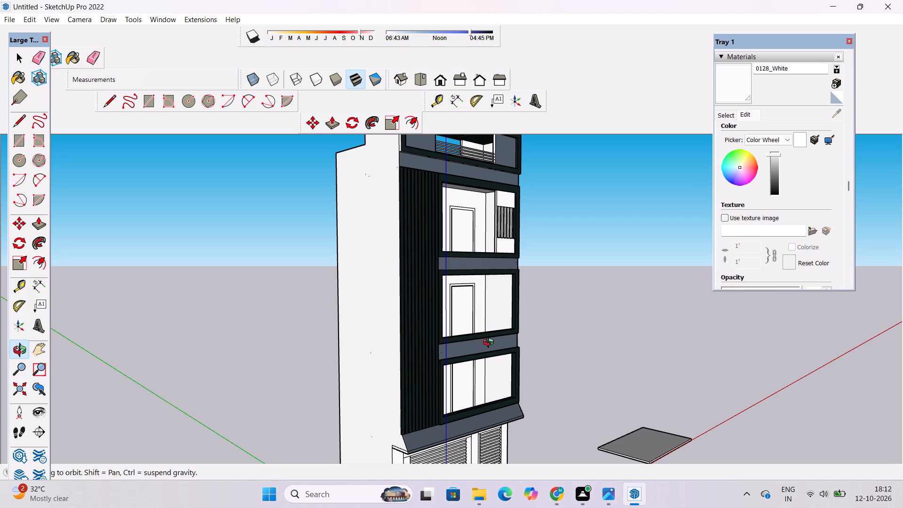
scroll(486, 348, down, 3)
scroll(485, 363, up, 4)
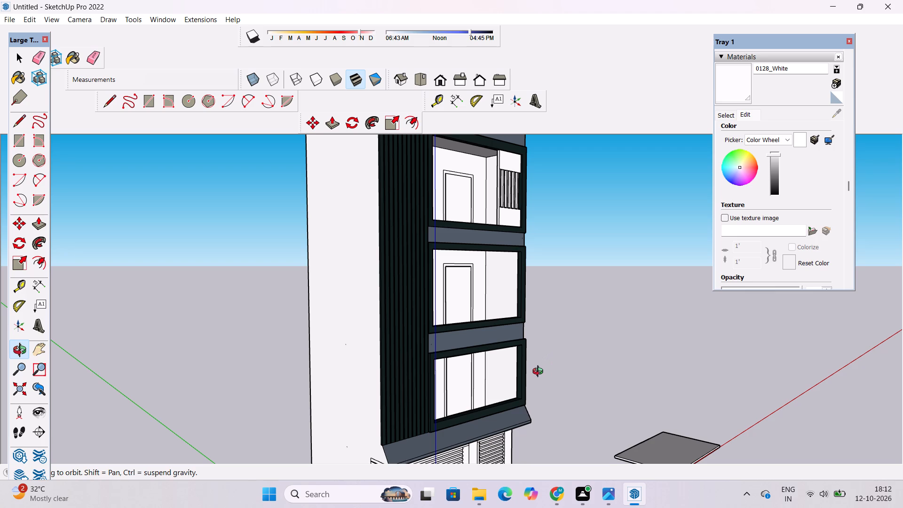
scroll(533, 385, down, 2)
shift+drag(523, 391, 462, 337)
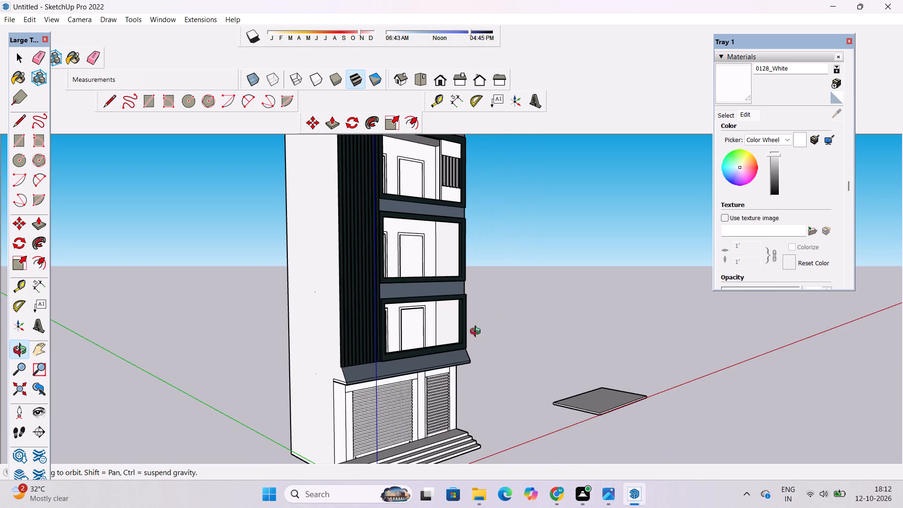
drag(477, 333, 459, 332)
click(459, 332)
drag(522, 353, 388, 370)
shift+drag(405, 357, 412, 395)
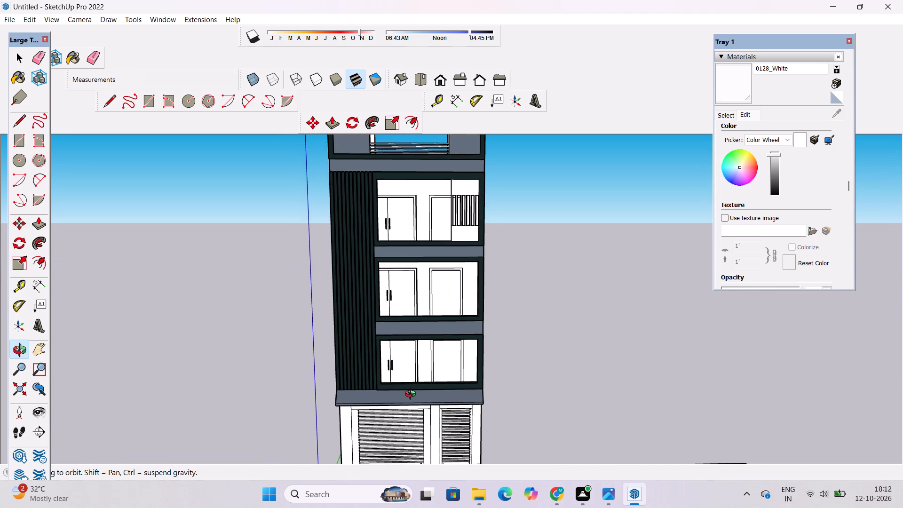
scroll(412, 392, up, 1)
shift+drag(412, 389, 398, 383)
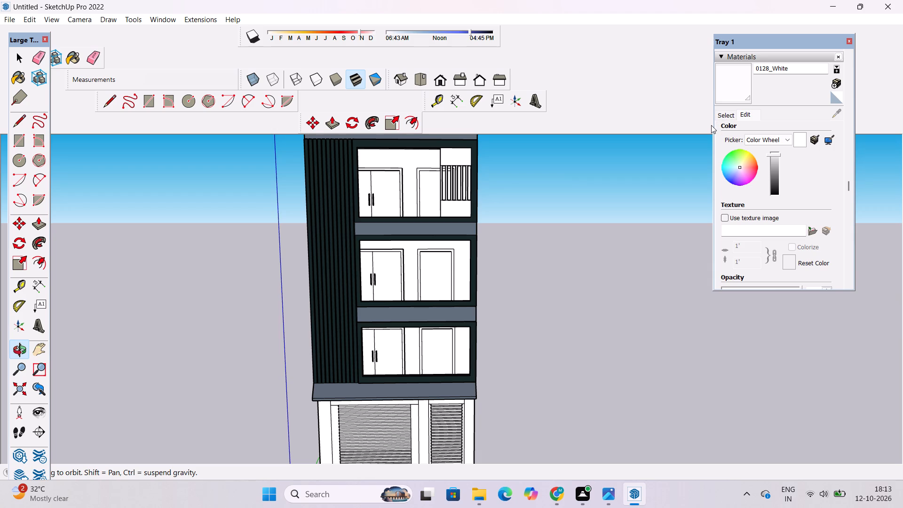
Paint the back wall of the middle framed balcony with the 0099_LightSteelBlue colour.
click(721, 118)
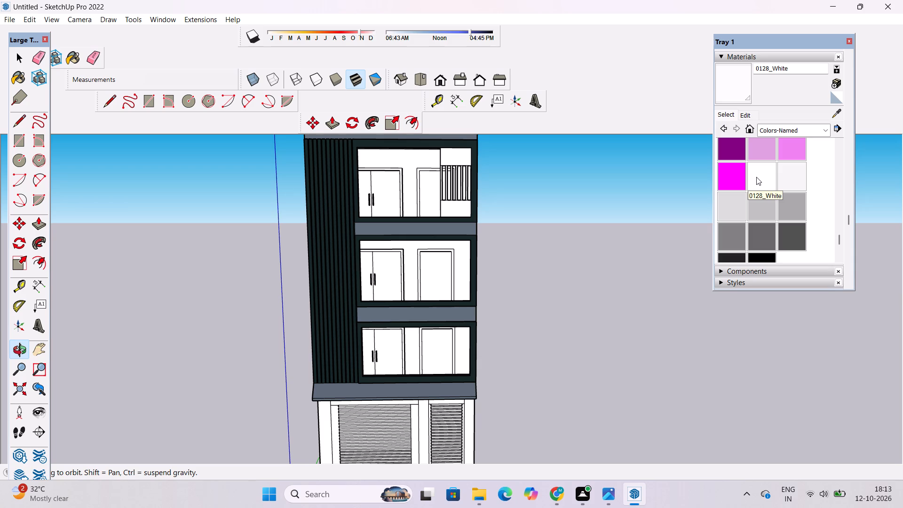
scroll(752, 190, up, 8)
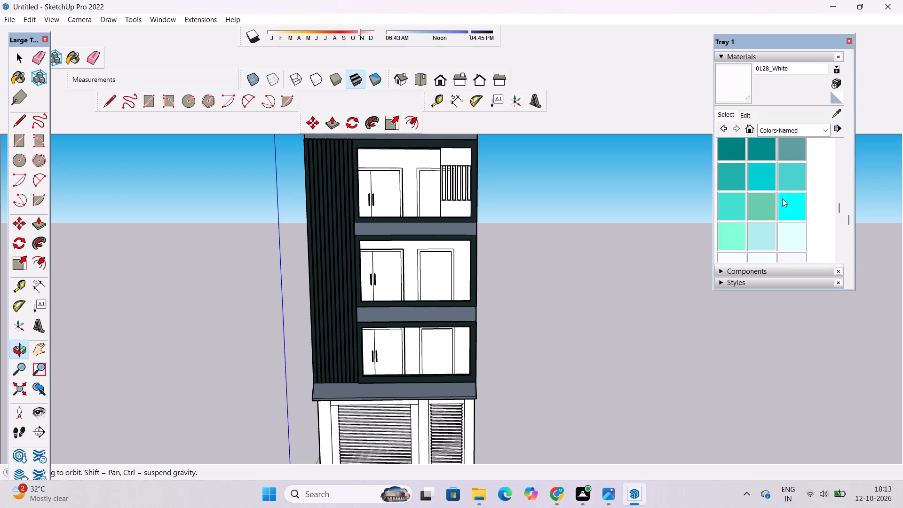
scroll(782, 198, down, 3)
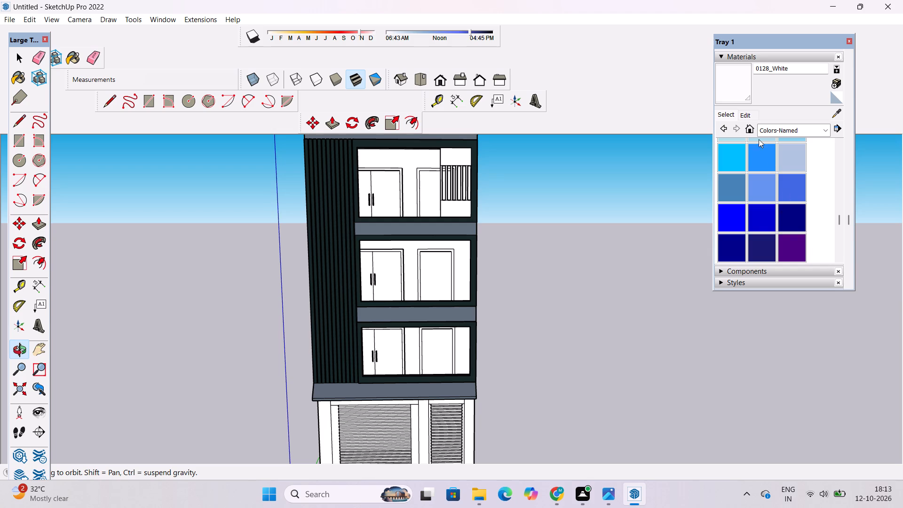
click(790, 160)
scroll(462, 278, up, 4)
click(464, 270)
scroll(387, 271, down, 4)
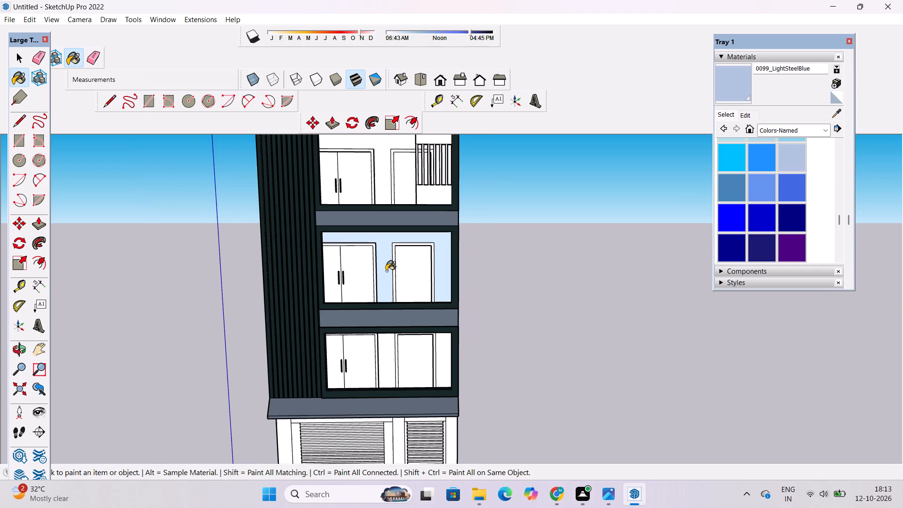
Open the 0099_LightSteelBlue material for editing and darken it to a muted gray-blue.
click(745, 119)
click(772, 163)
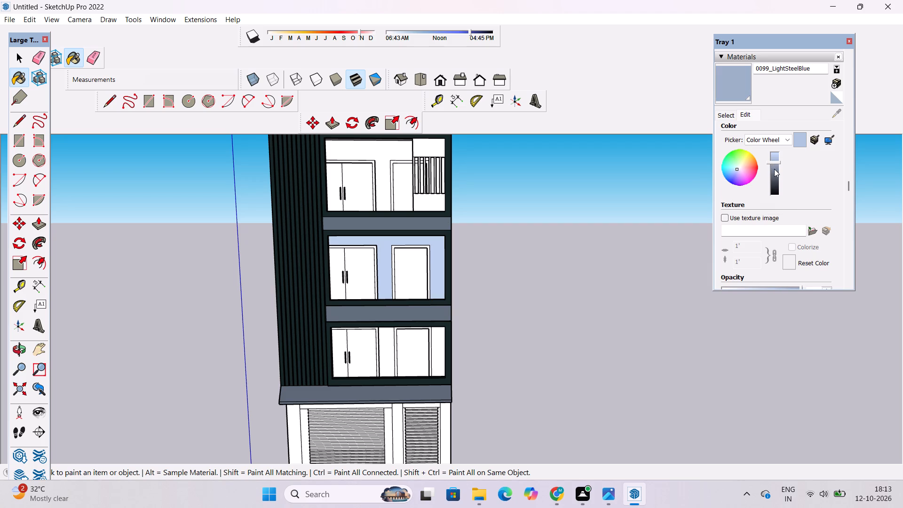
click(774, 169)
Paint the back walls of the lowest and uppermost framed balconies with the darkened 0099_LightSteelBlue.
scroll(357, 284, down, 1)
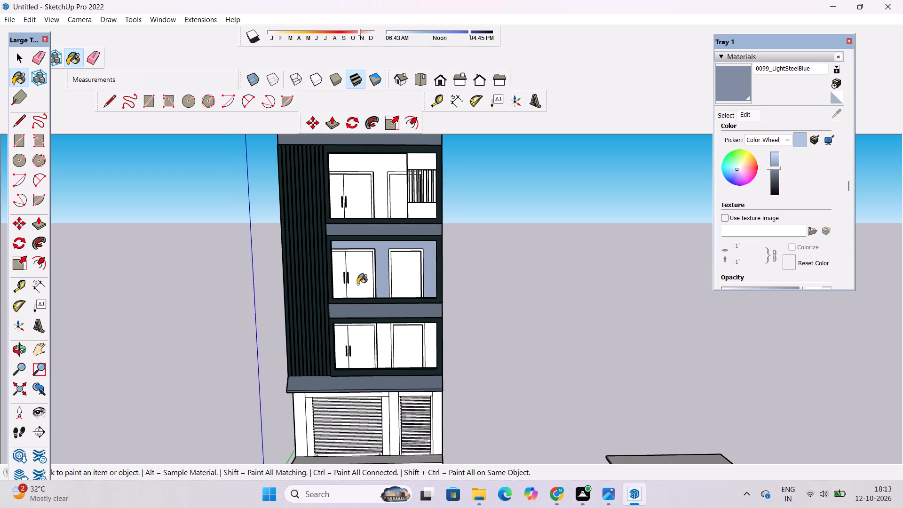
scroll(391, 326, up, 4)
click(379, 350)
scroll(379, 346, down, 4)
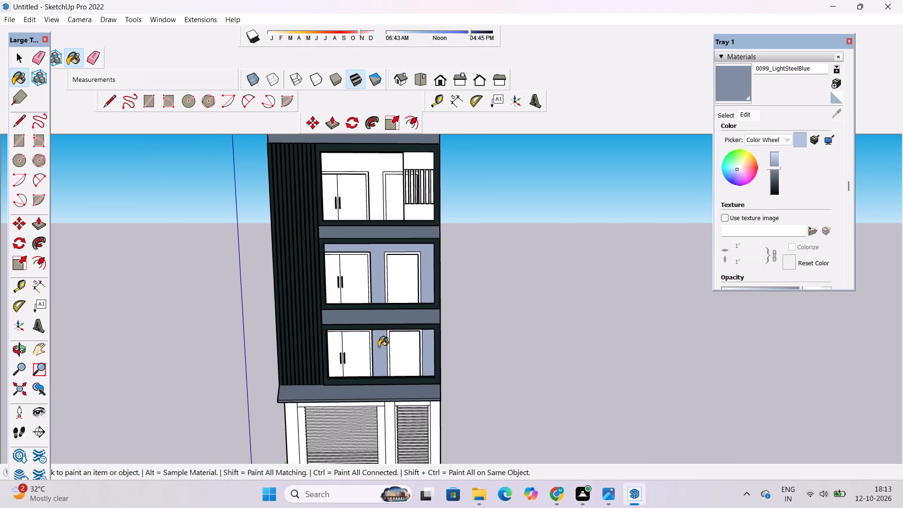
click(375, 169)
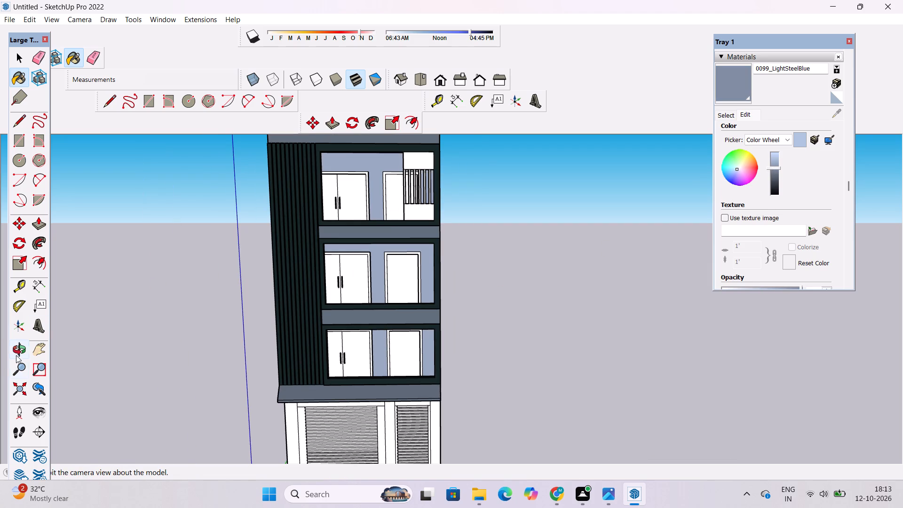
Examine the painted balcony back walls, side walls and doors from several angles.
click(19, 349)
drag(429, 248, 604, 265)
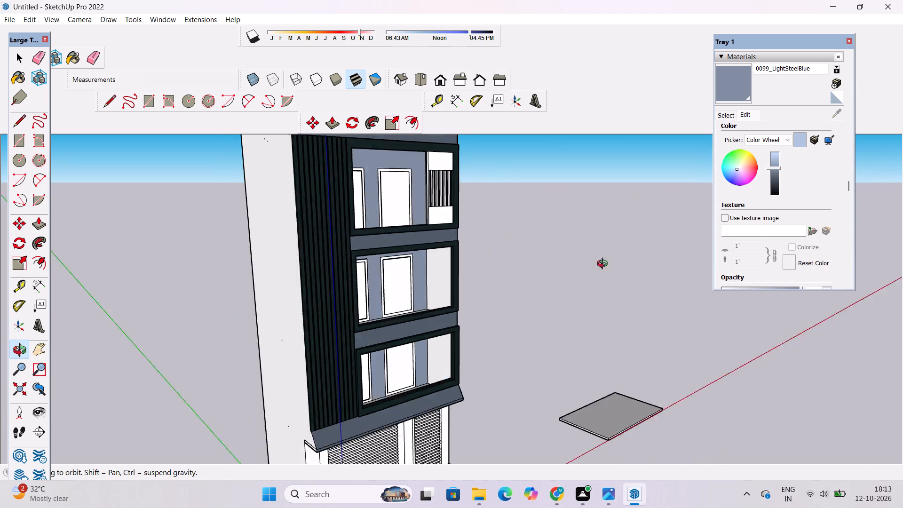
drag(604, 265, 506, 293)
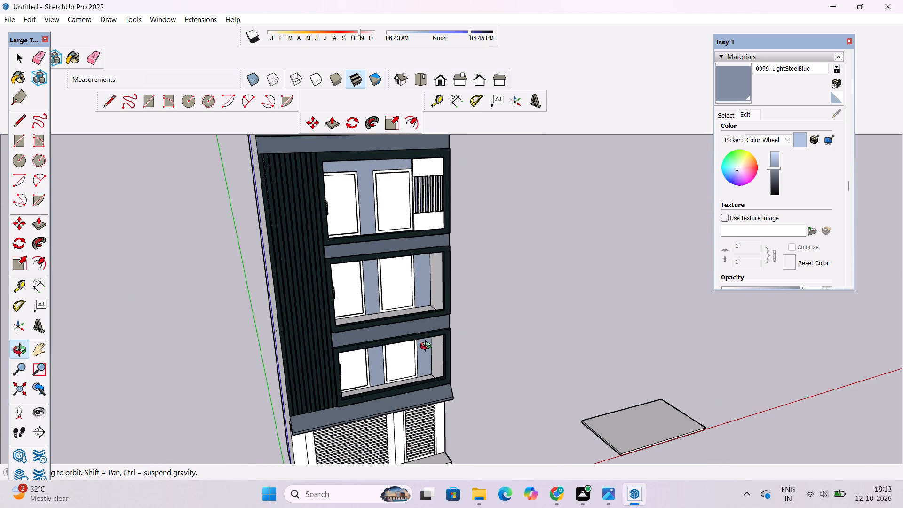
drag(490, 359, 464, 355)
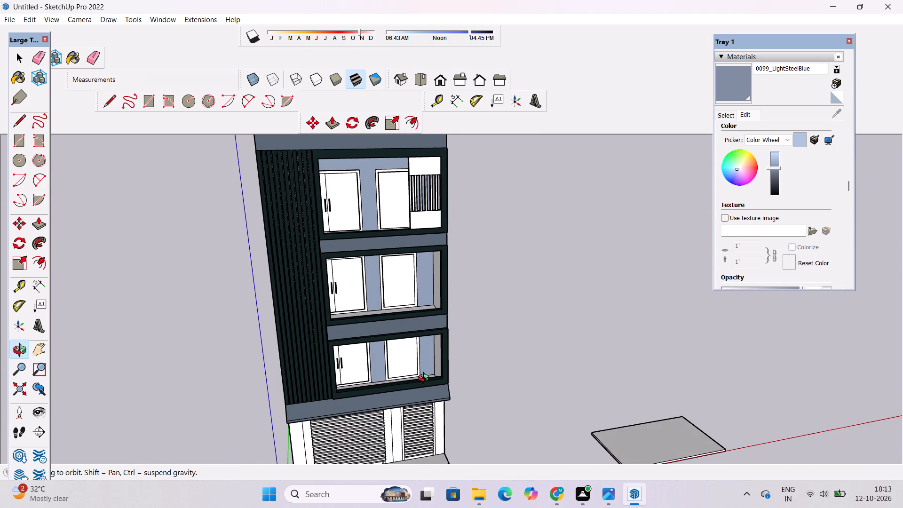
scroll(426, 379, up, 3)
drag(521, 365, 384, 350)
scroll(380, 337, down, 4)
drag(478, 354, 364, 292)
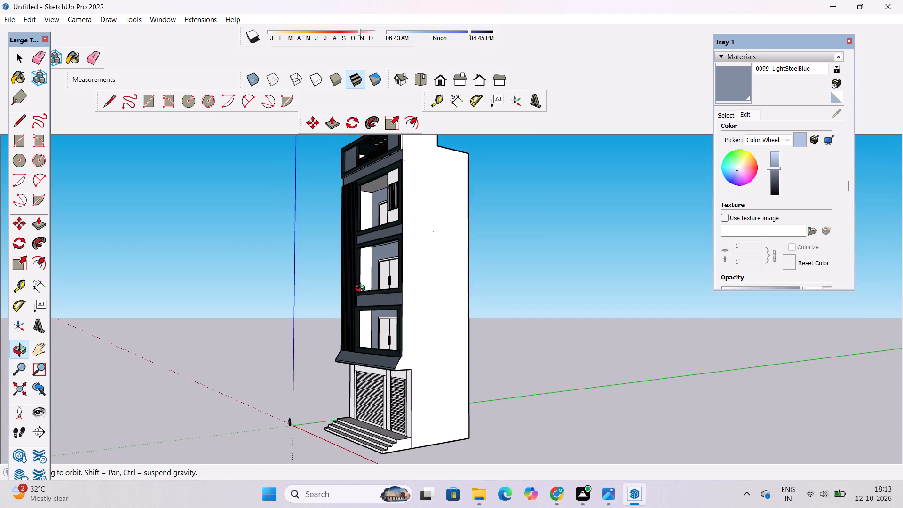
scroll(362, 289, up, 4)
drag(385, 316, 532, 374)
scroll(447, 385, up, 3)
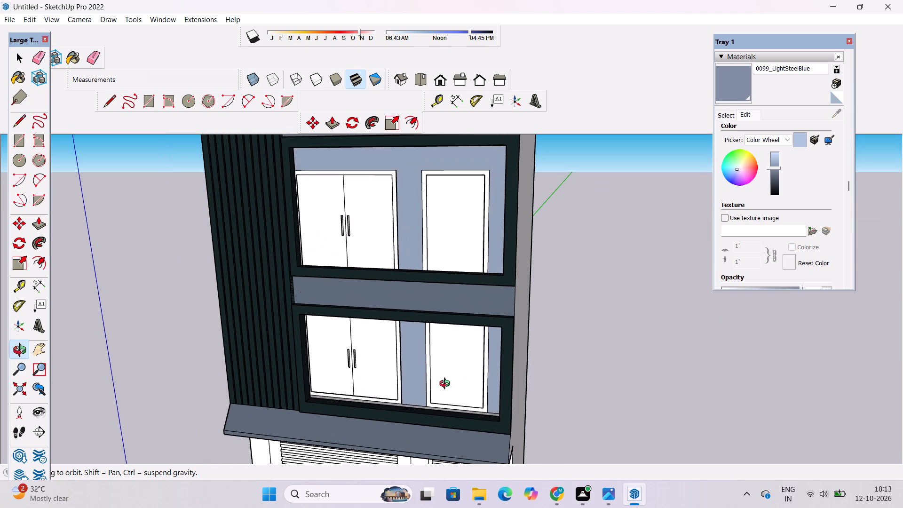
shift+drag(454, 377, 460, 386)
drag(478, 379, 500, 368)
shift+drag(500, 363, 502, 380)
drag(502, 380, 400, 355)
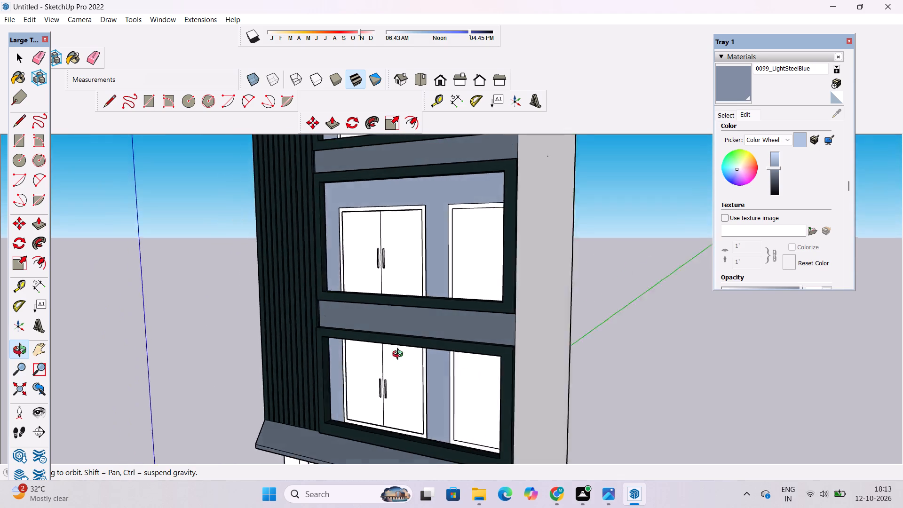
Darken the 0099_LightSteelBlue material slightly more to a deeper gray-blue.
drag(400, 355, 388, 349)
shift+drag(375, 333, 390, 357)
drag(402, 364, 392, 362)
scroll(397, 353, up, 1)
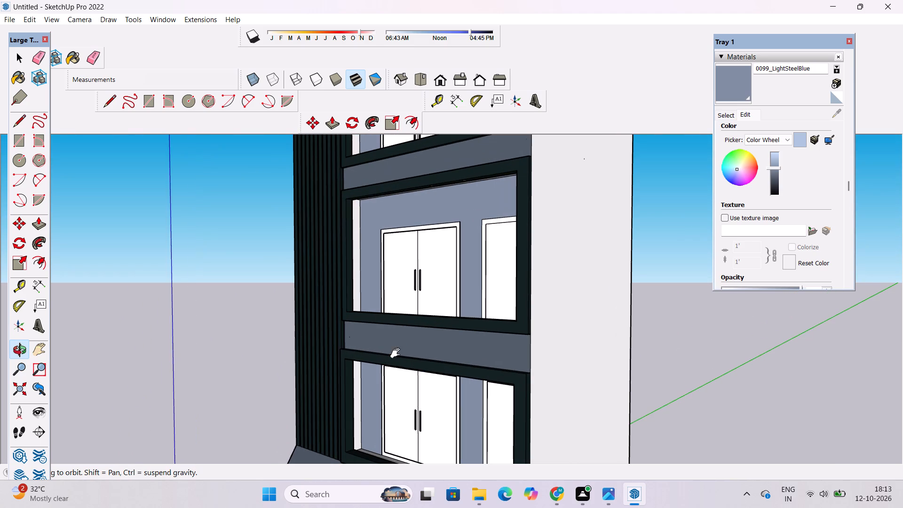
click(776, 171)
Paint the middle framed balcony's side wall beside the ribbed cladding, and its adjoining inner return, with 0099_LightSteelBlue.
scroll(408, 262, up, 5)
drag(456, 263, 403, 277)
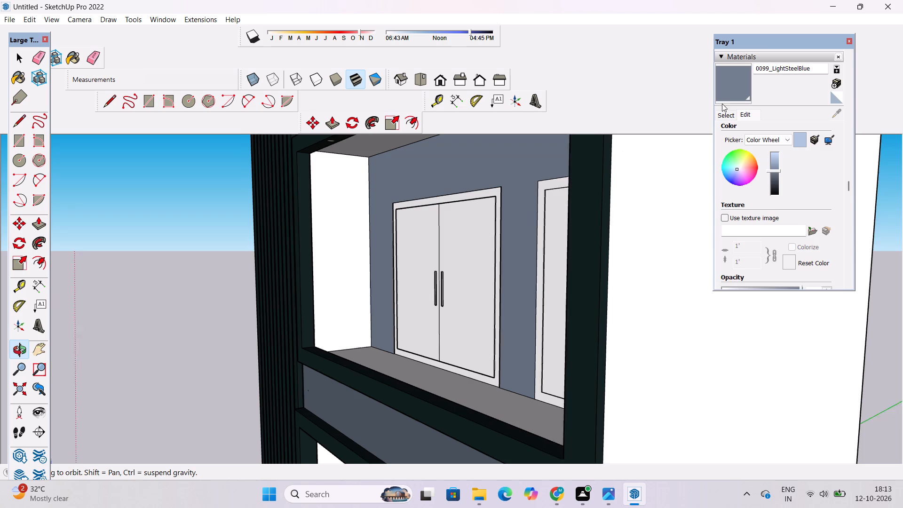
drag(732, 92, 723, 94)
click(337, 230)
scroll(341, 251, up, 8)
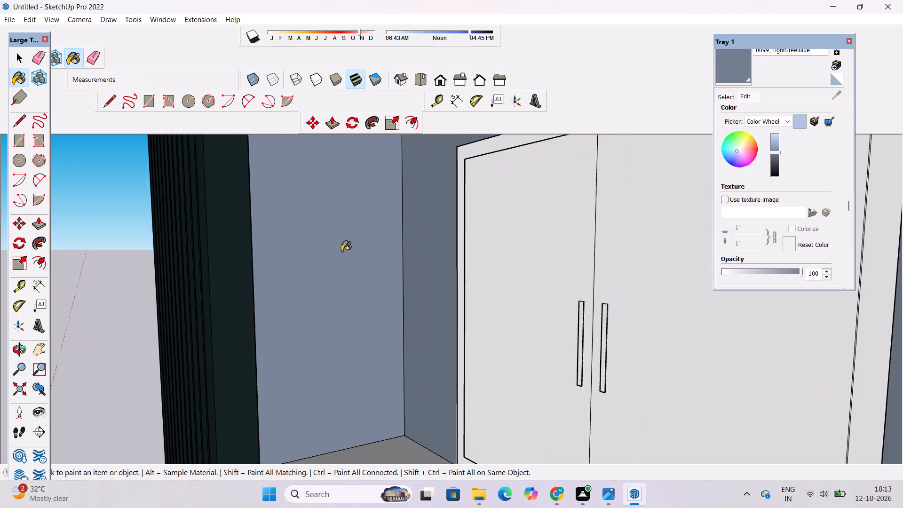
scroll(341, 251, up, 4)
scroll(239, 282, down, 4)
scroll(189, 309, up, 4)
click(62, 352)
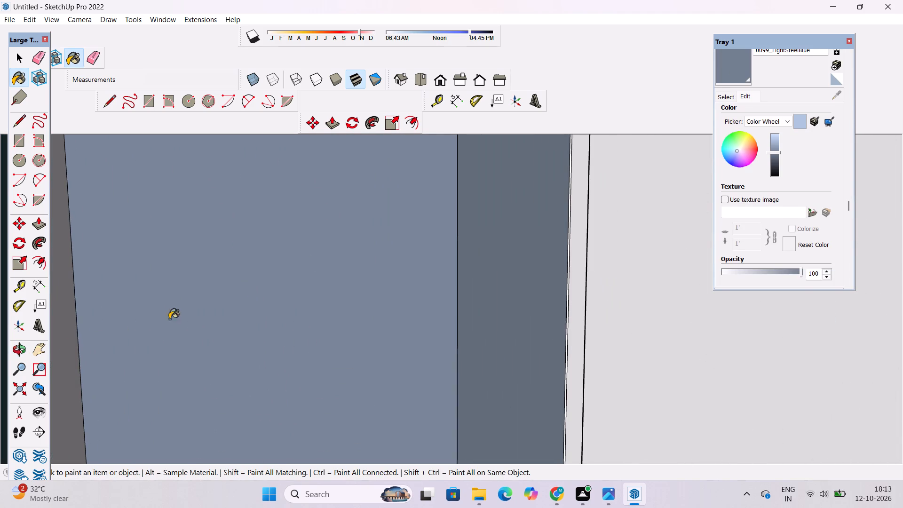
scroll(313, 275, down, 11)
scroll(399, 315, down, 4)
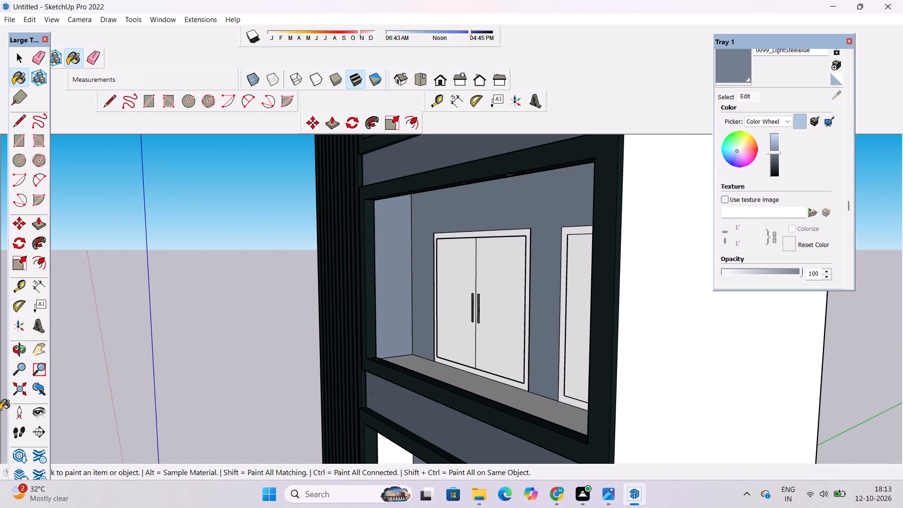
Paint the side walls farthest from the ribbed cladding in the middle and uppermost framed balconies with 0099_LightSteelBlue.
click(20, 342)
drag(200, 312, 451, 285)
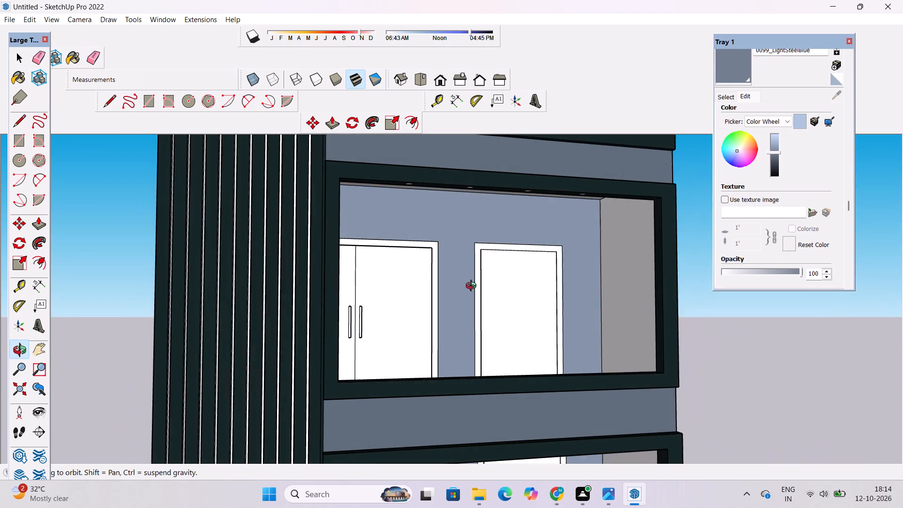
drag(477, 288, 620, 323)
click(735, 78)
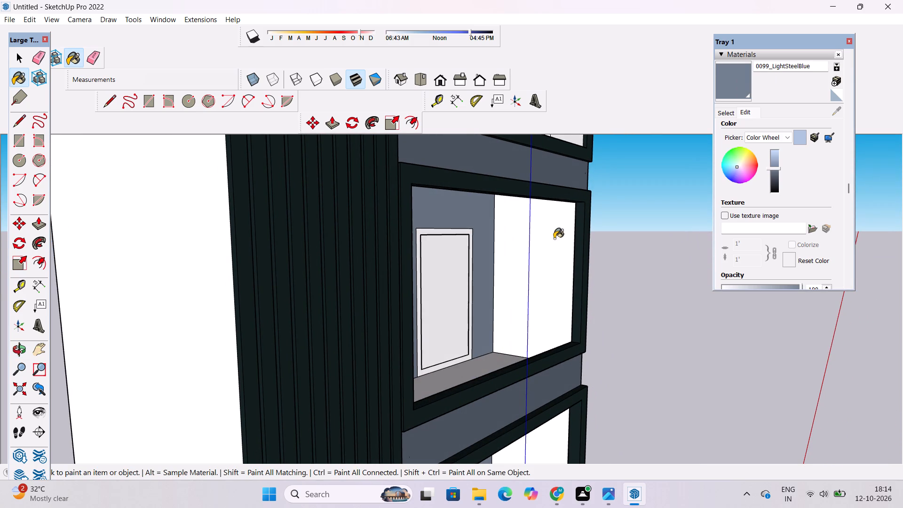
drag(545, 245, 538, 249)
scroll(374, 363, down, 6)
scroll(480, 223, down, 4)
scroll(461, 182, up, 9)
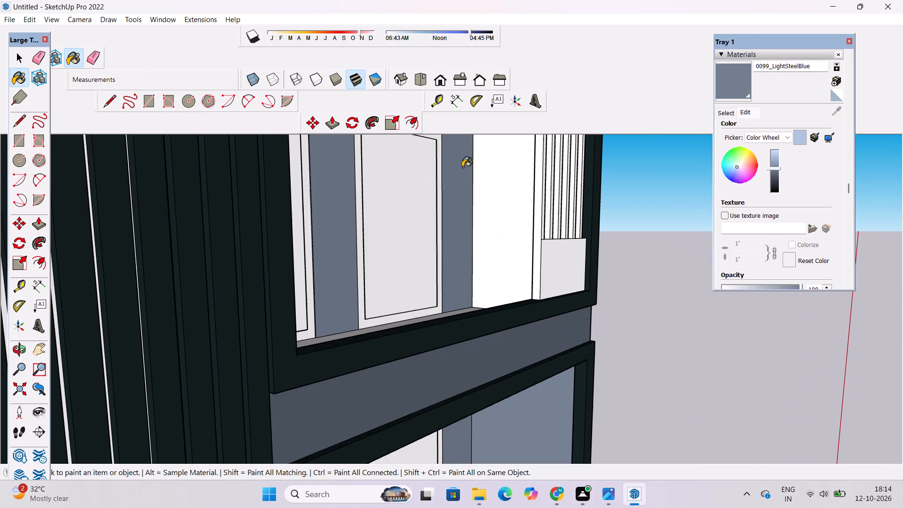
click(512, 185)
Paint the uppermost framed balcony's side wall beside the ribbed cladding, and its adjoining inner return, with 0099_LightSteelBlue.
click(14, 349)
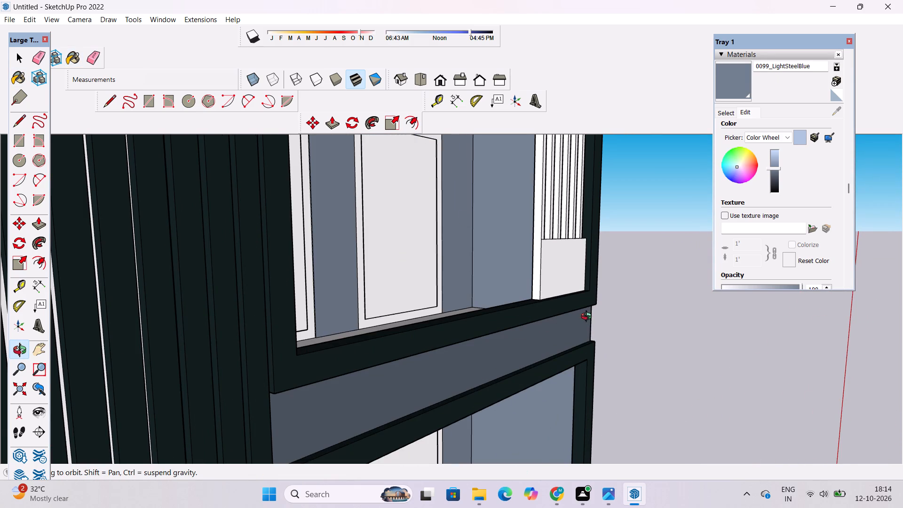
drag(580, 317, 149, 292)
scroll(356, 230, up, 4)
scroll(358, 232, down, 3)
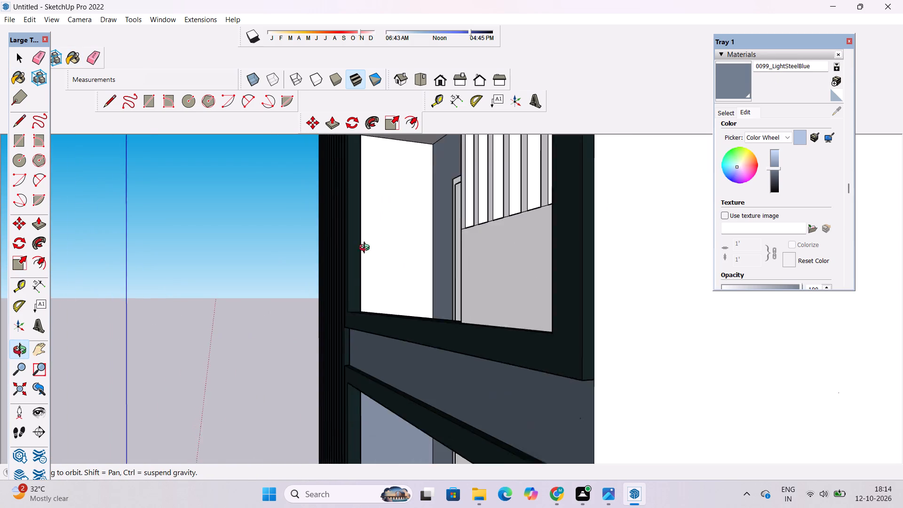
scroll(366, 249, down, 1)
drag(396, 269, 390, 270)
scroll(383, 257, up, 13)
click(388, 270)
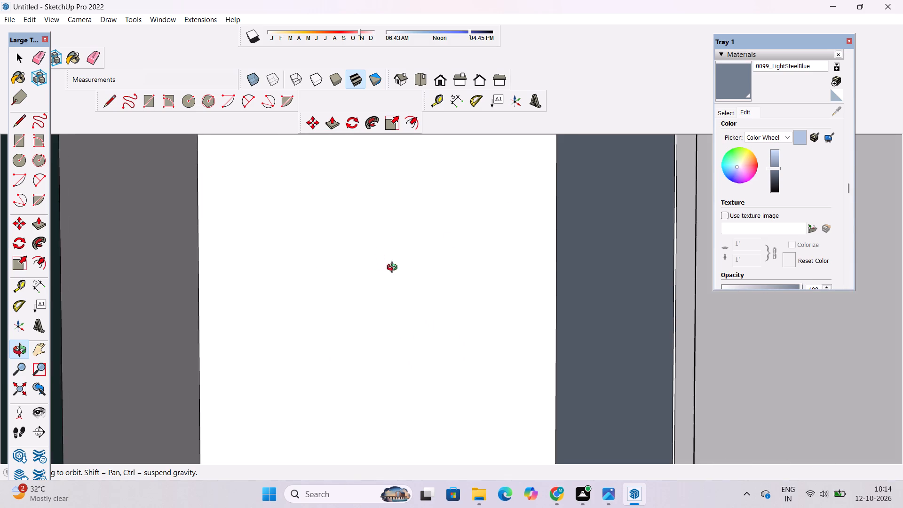
click(721, 88)
click(381, 228)
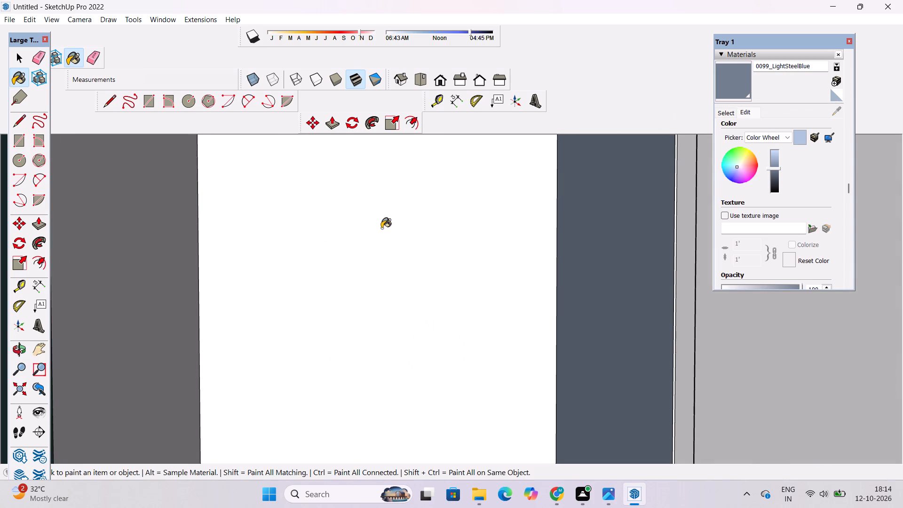
click(174, 240)
Paint the lowest framed balcony's side wall beside the ribbed cladding, and its adjoining inner return, with 0099_LightSteelBlue.
scroll(396, 273, down, 10)
click(21, 356)
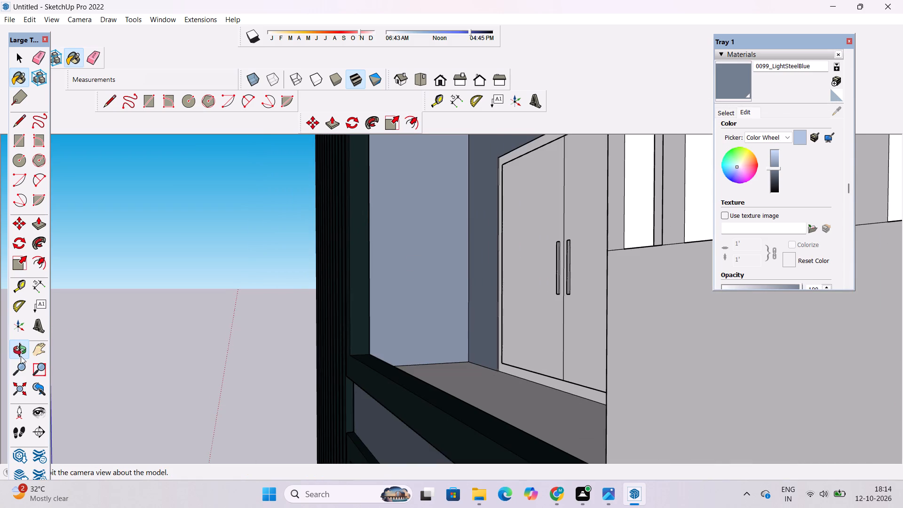
drag(306, 302, 479, 294)
scroll(462, 286, down, 16)
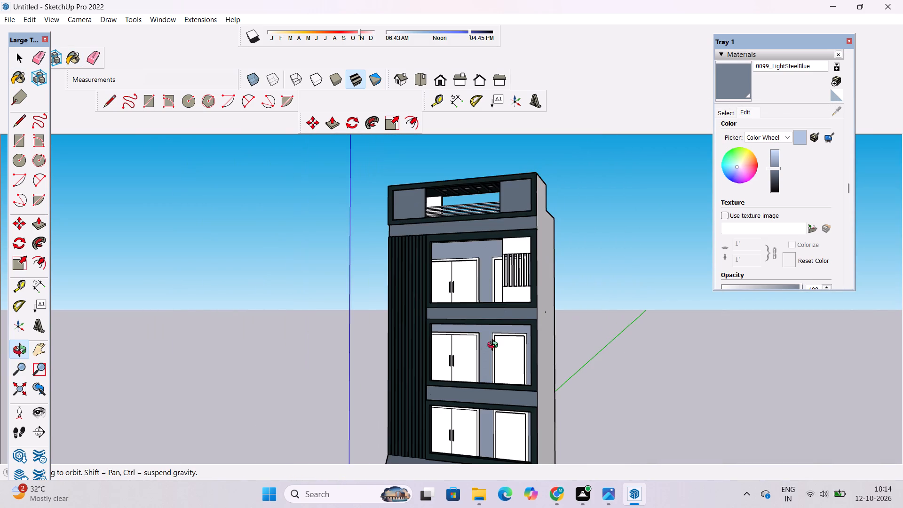
scroll(475, 274, down, 5)
scroll(514, 413, up, 20)
scroll(514, 413, up, 1)
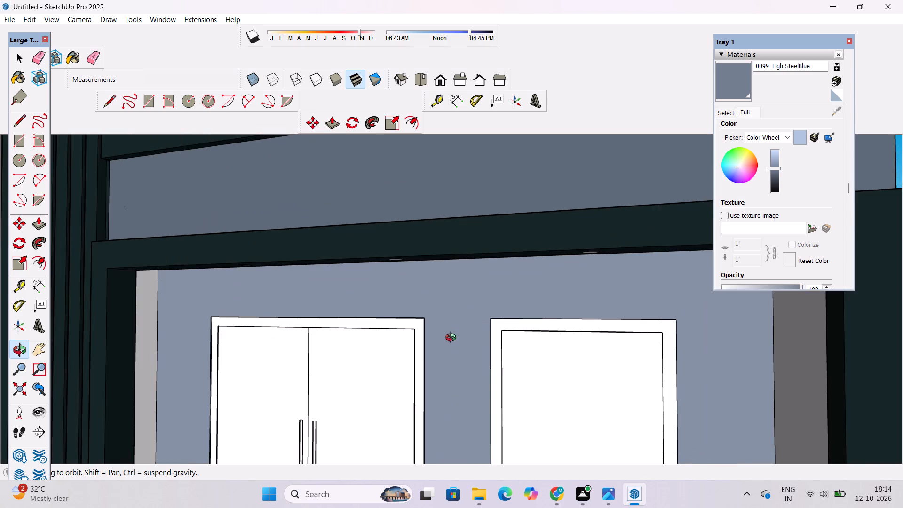
drag(447, 358, 293, 385)
scroll(276, 385, up, 10)
drag(337, 372, 297, 385)
click(729, 79)
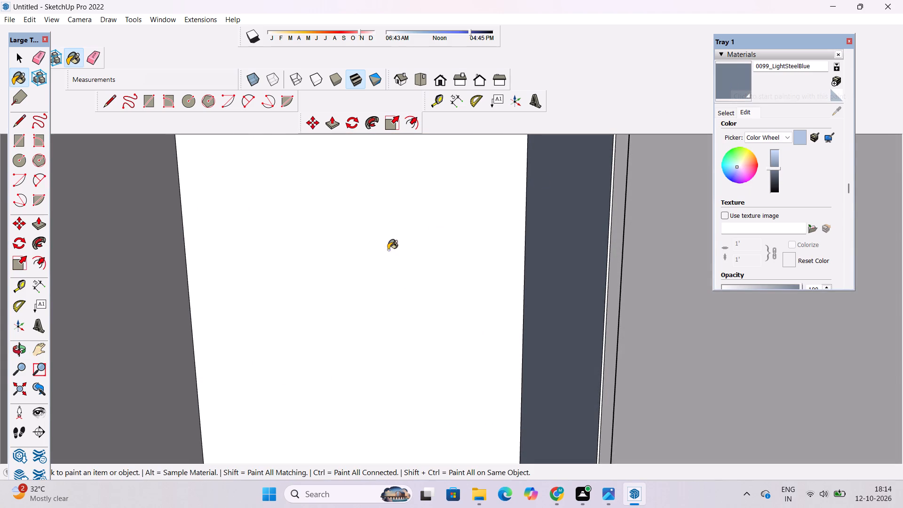
drag(312, 272, 307, 274)
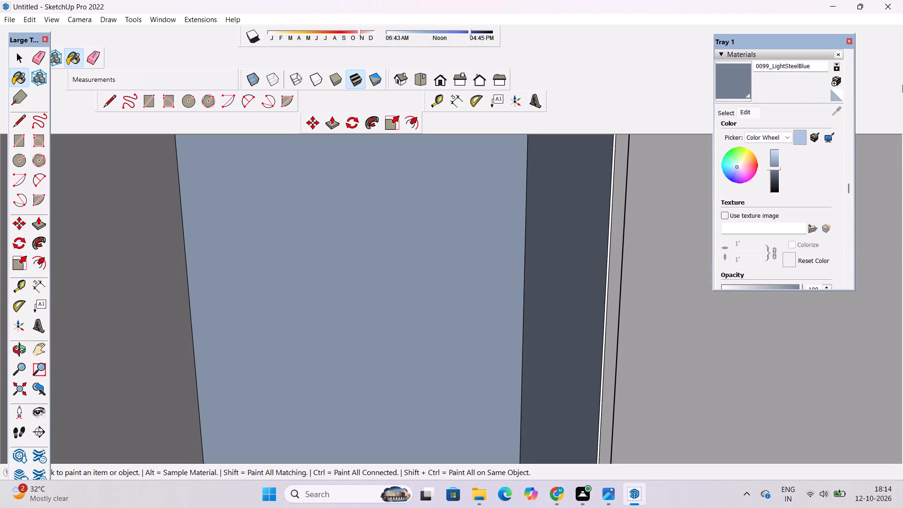
click(106, 318)
Paint the lowest framed balcony's side wall farthest from the ribbed cladding with 0099_LightSteelBlue.
click(19, 350)
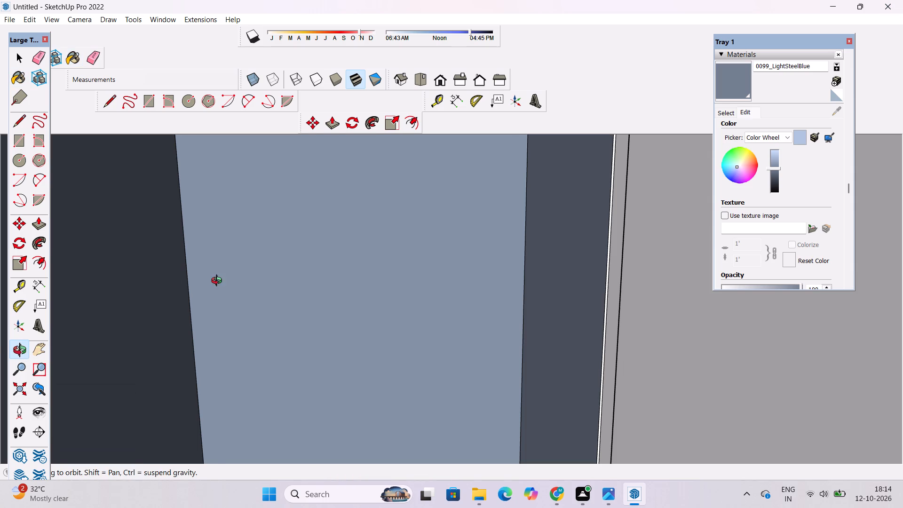
scroll(227, 268, down, 17)
drag(127, 290, 461, 260)
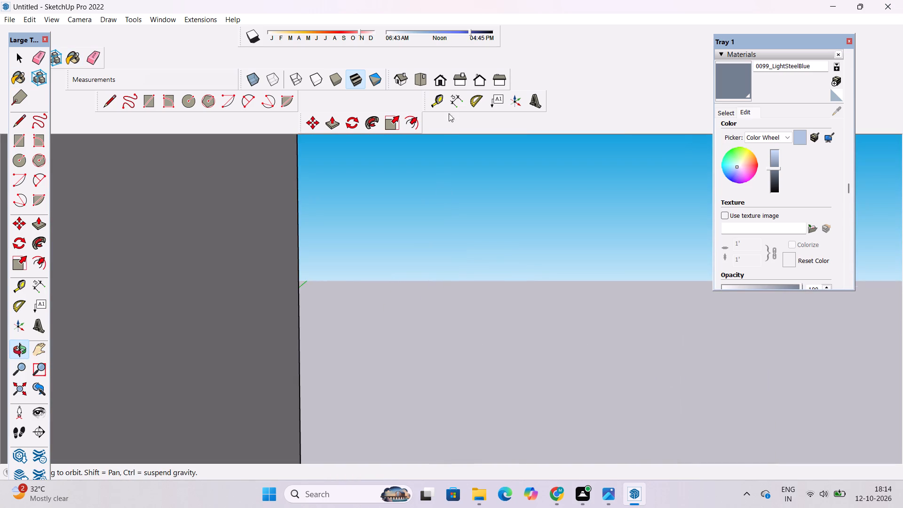
click(442, 84)
scroll(475, 235, down, 15)
drag(238, 337, 477, 349)
click(728, 80)
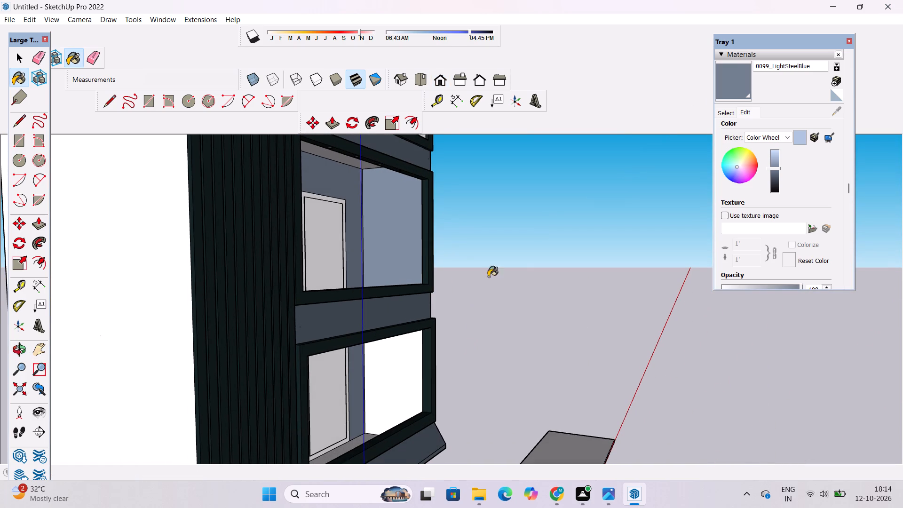
click(384, 368)
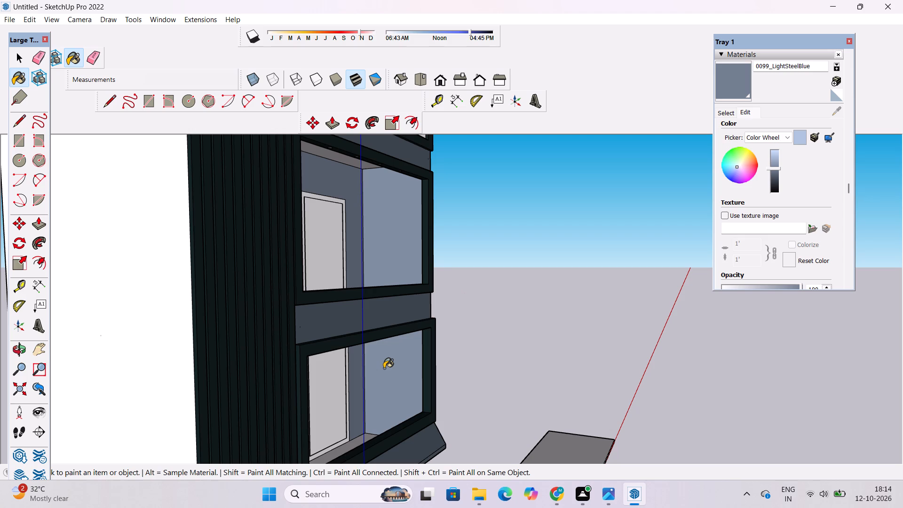
Examine the painted balcony walls, ceilings, floors and the whole front facade from below, above and both sides.
key(o)
scroll(402, 344, down, 5)
shift+drag(397, 389, 405, 332)
drag(444, 360, 386, 373)
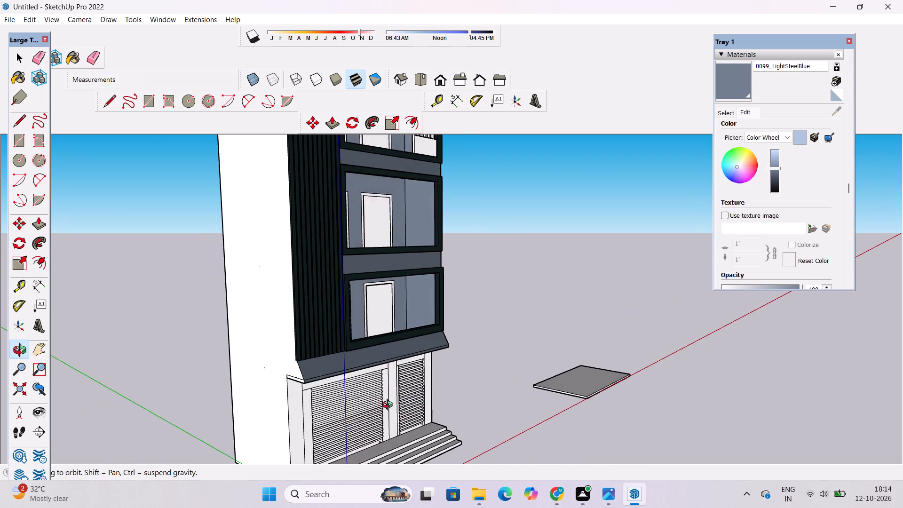
scroll(393, 411, up, 4)
drag(509, 396, 361, 393)
shift+drag(400, 312, 418, 384)
scroll(420, 332, up, 4)
shift+drag(420, 330, 426, 412)
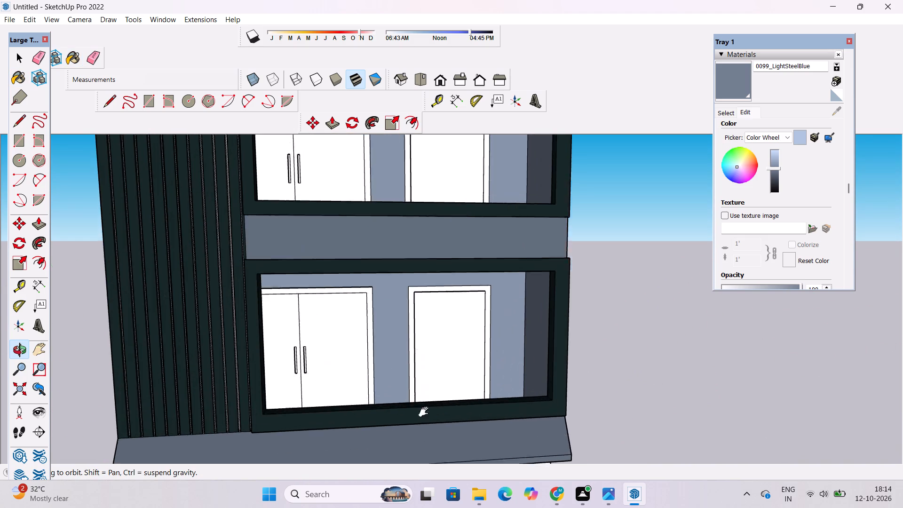
shift+drag(426, 412, 428, 451)
drag(428, 452, 333, 322)
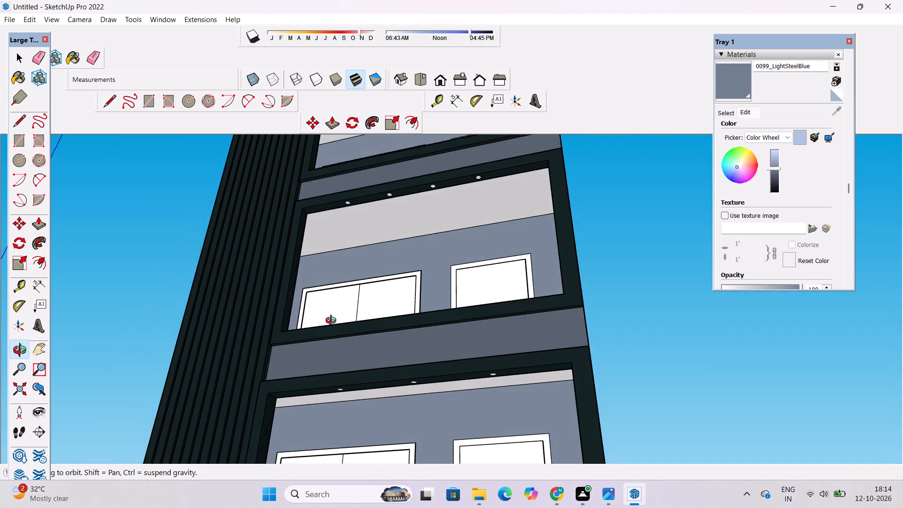
drag(333, 322, 332, 322)
drag(333, 341, 349, 313)
drag(363, 369, 399, 278)
drag(404, 399, 411, 496)
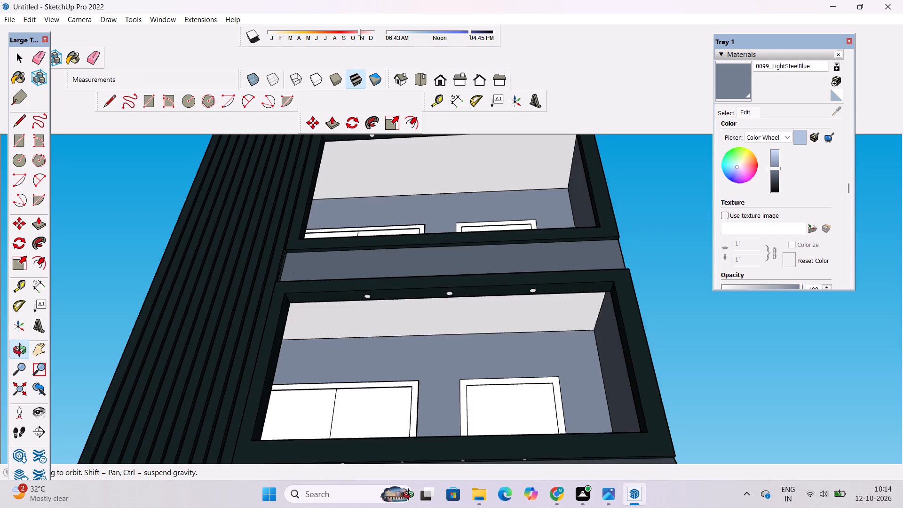
drag(411, 496, 408, 500)
drag(426, 437, 467, 439)
drag(467, 440, 457, 458)
scroll(444, 305, down, 5)
shift+drag(484, 316, 446, 333)
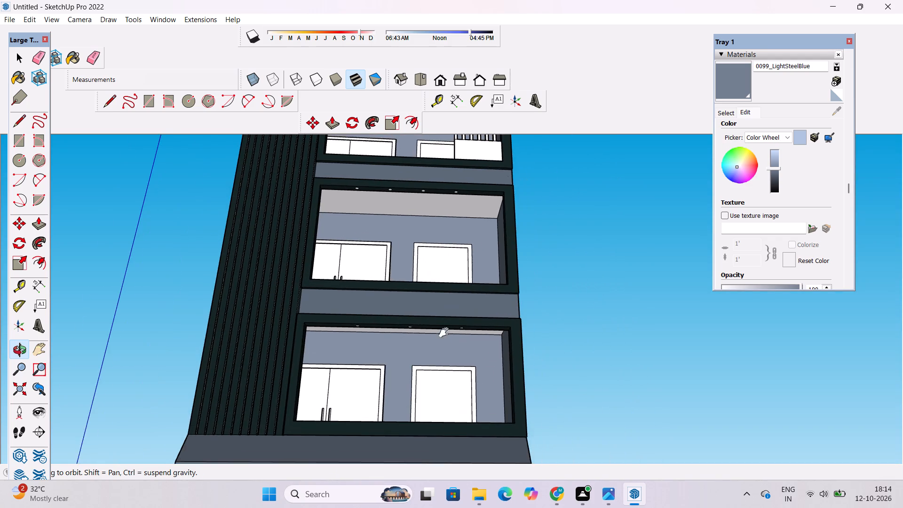
drag(445, 410, 437, 360)
scroll(437, 355, down, 5)
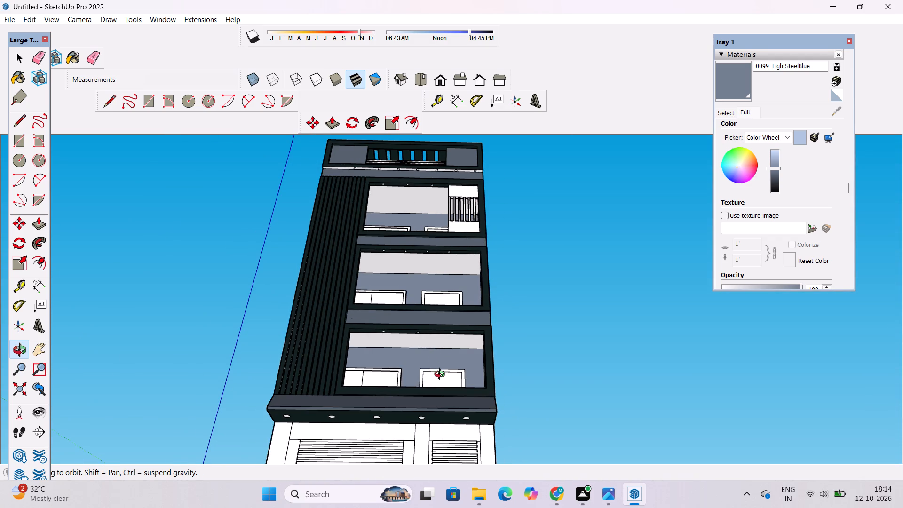
scroll(419, 344, down, 3)
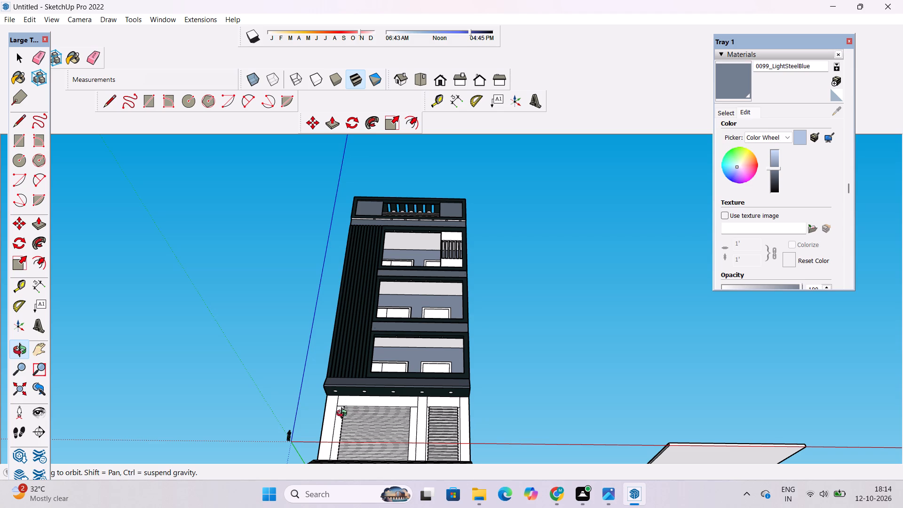
drag(340, 427, 465, 499)
drag(333, 302, 389, 425)
drag(475, 365, 348, 372)
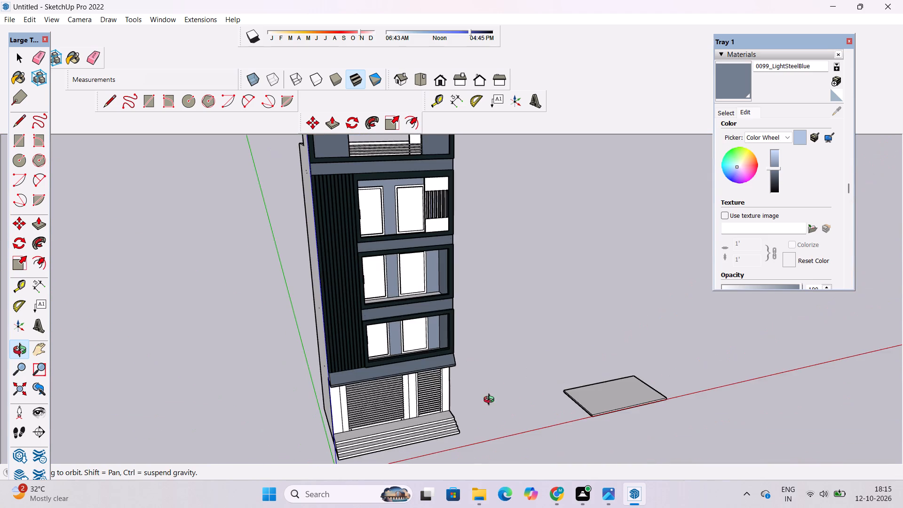
drag(491, 401, 454, 398)
drag(444, 397, 328, 404)
scroll(409, 393, up, 4)
shift+drag(481, 375, 451, 417)
scroll(367, 354, up, 3)
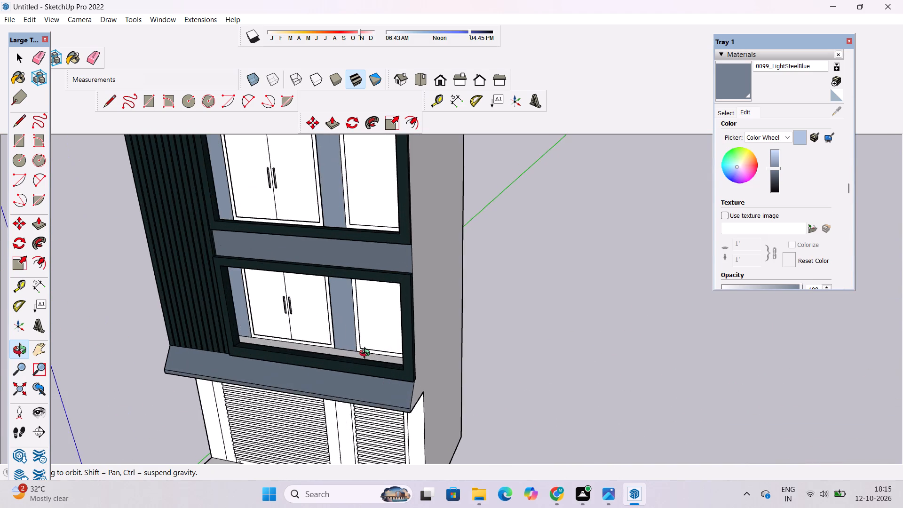
scroll(367, 354, up, 4)
drag(348, 365, 399, 354)
scroll(423, 335, down, 4)
shift+drag(423, 337, 425, 344)
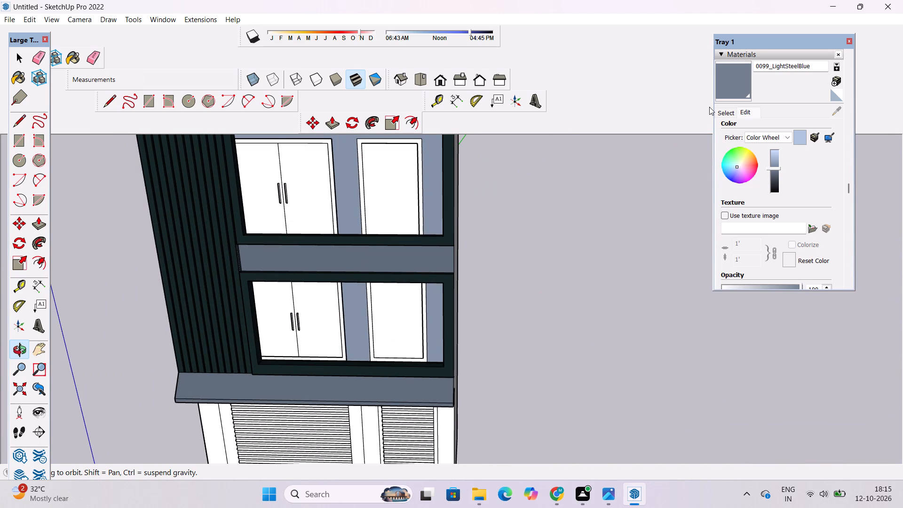
Paint the risers, treads and top landing of the front entrance steps with the Stone material Carrera Marble.
click(723, 112)
click(800, 127)
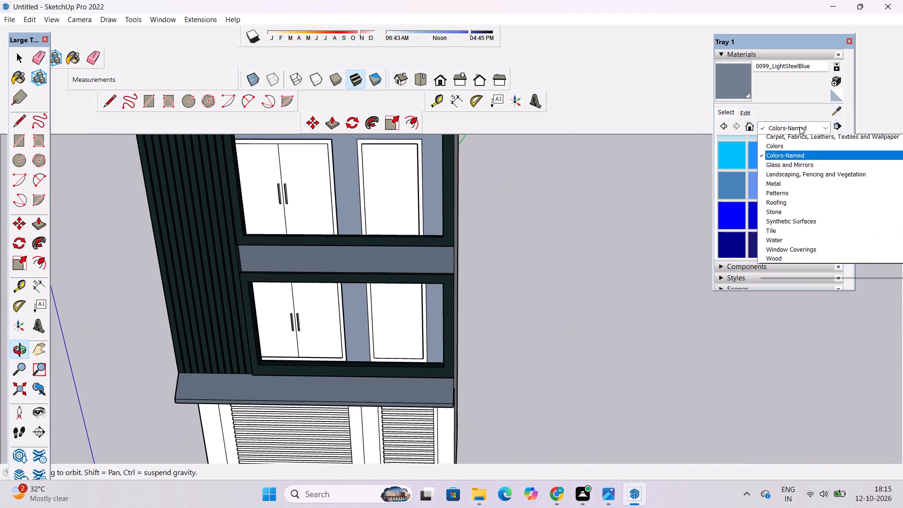
click(777, 233)
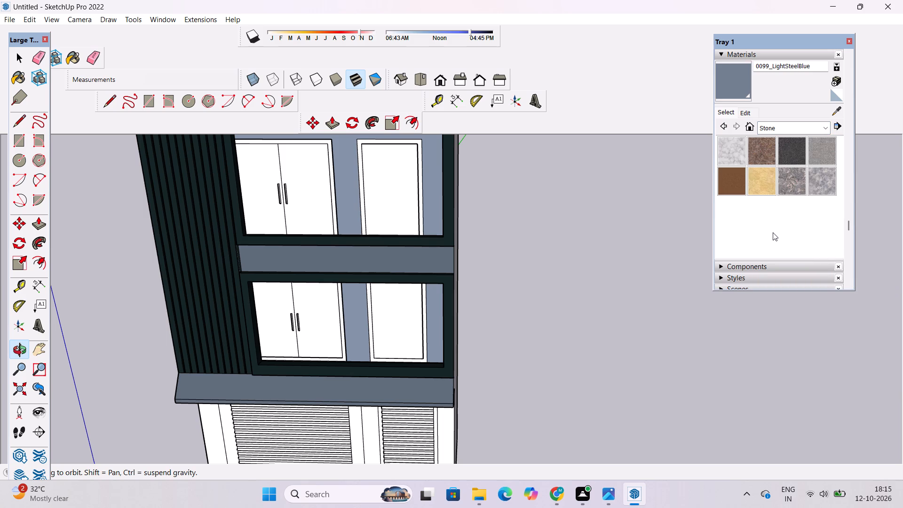
click(731, 143)
scroll(411, 277, down, 6)
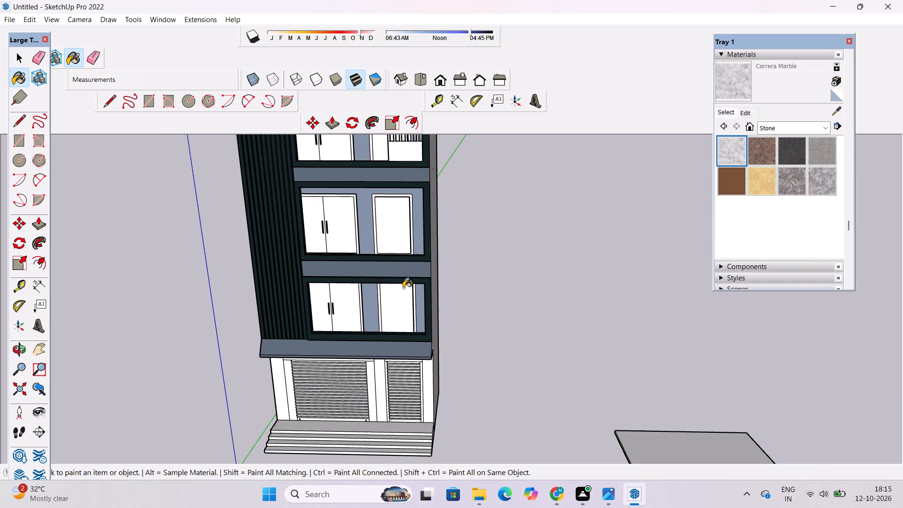
scroll(406, 453, up, 12)
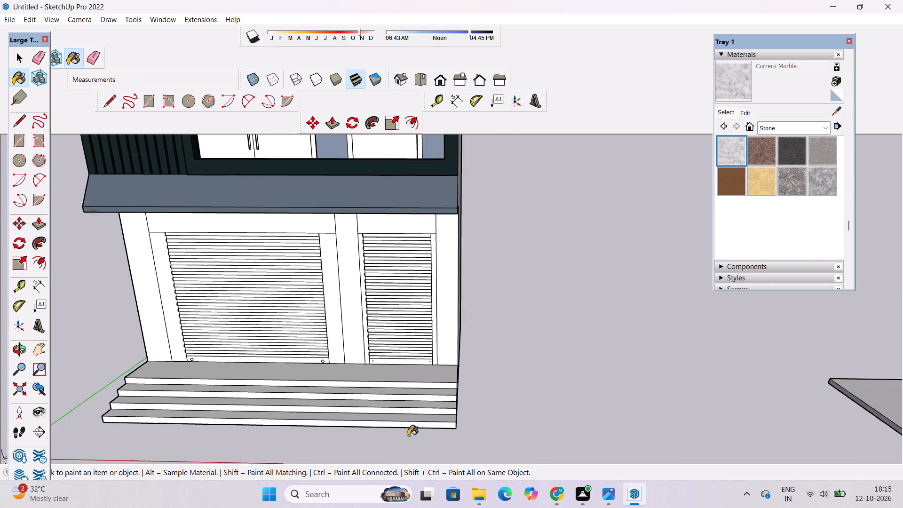
scroll(408, 436, up, 8)
click(416, 418)
click(423, 405)
click(428, 389)
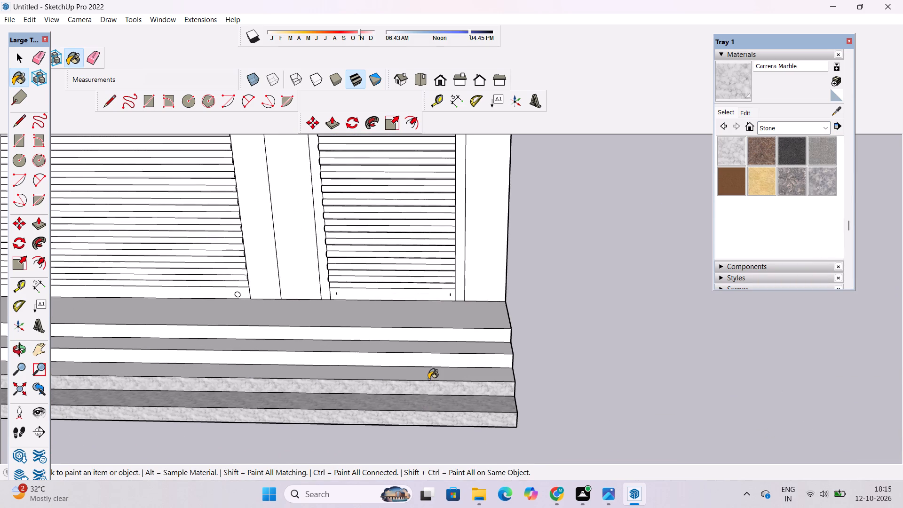
click(428, 379)
click(441, 356)
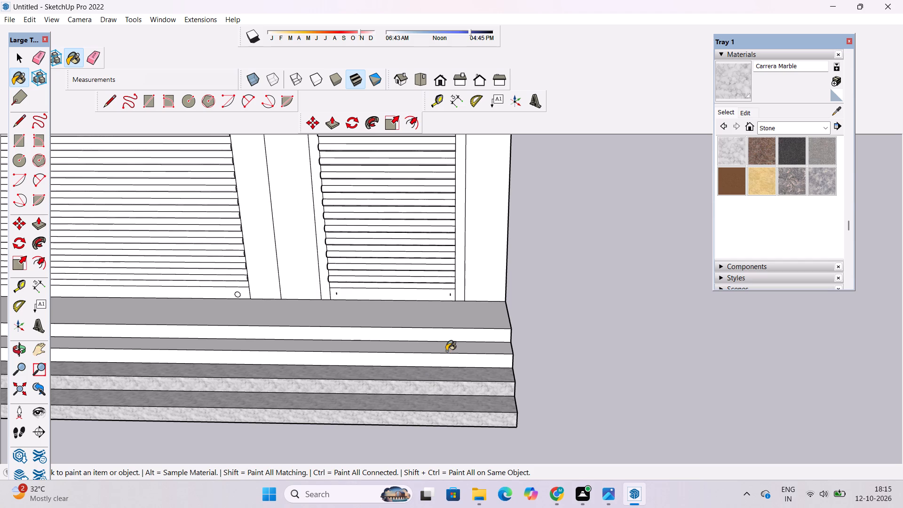
click(448, 349)
click(450, 333)
click(450, 326)
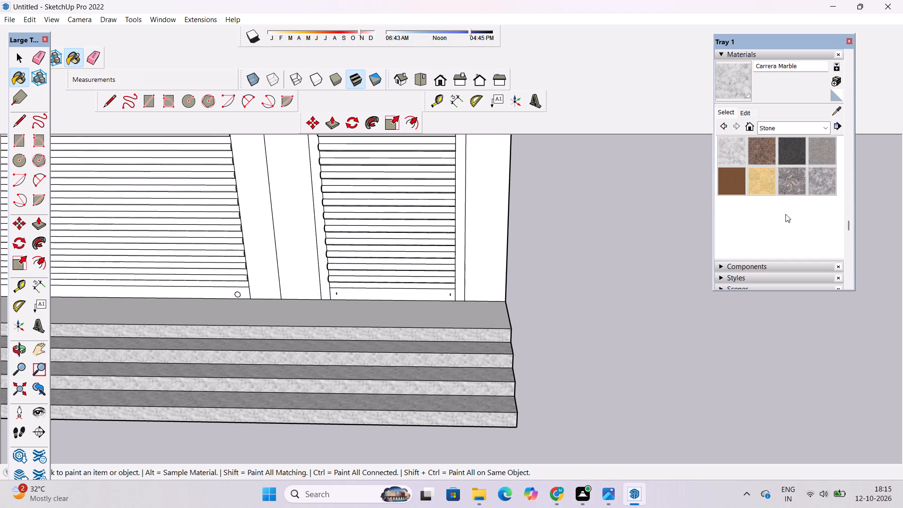
Look through the Tile materials for an alternative finish, and return to the Stone collection.
click(767, 124)
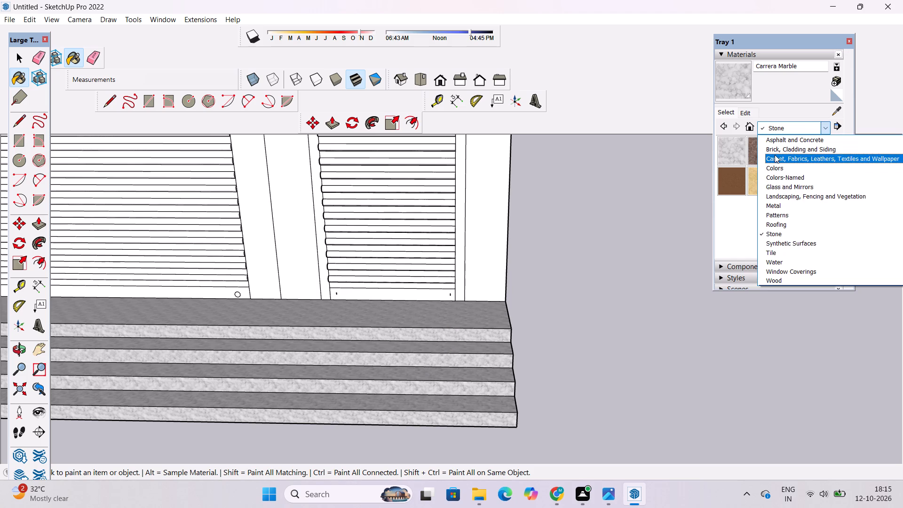
click(773, 250)
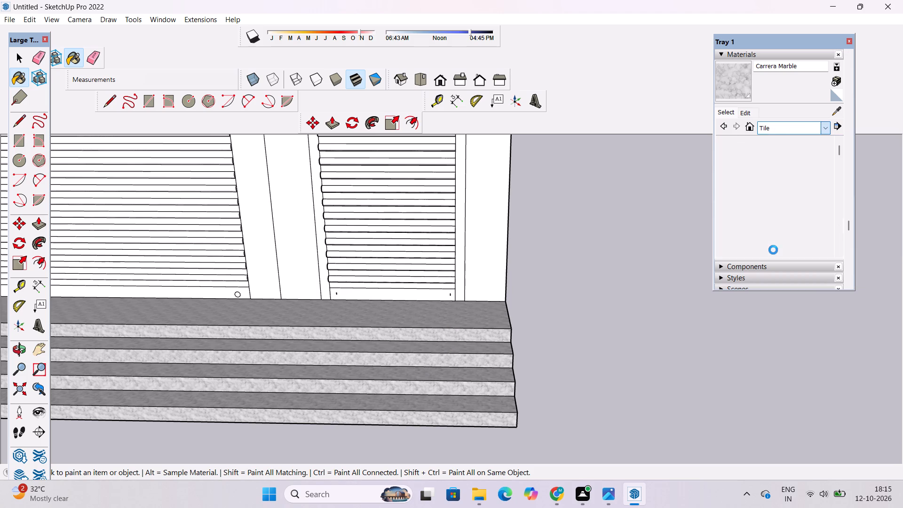
scroll(741, 190, down, 1)
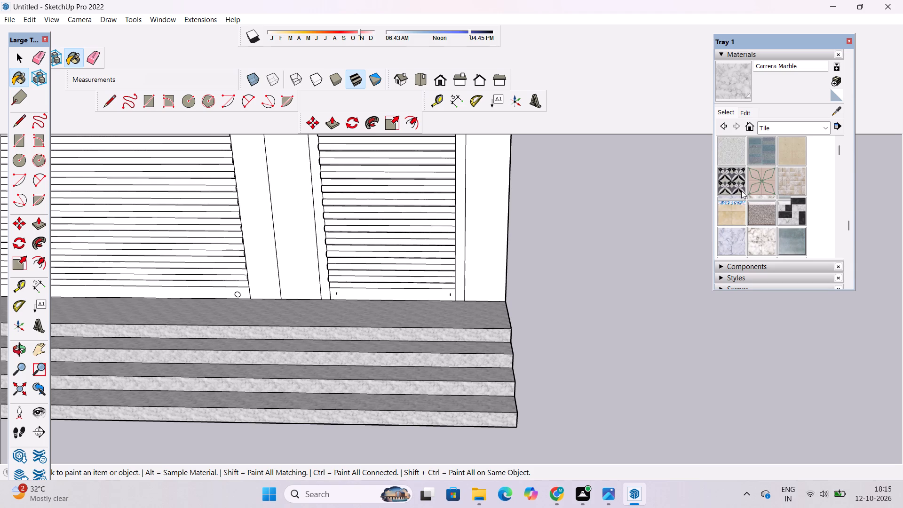
scroll(741, 190, down, 4)
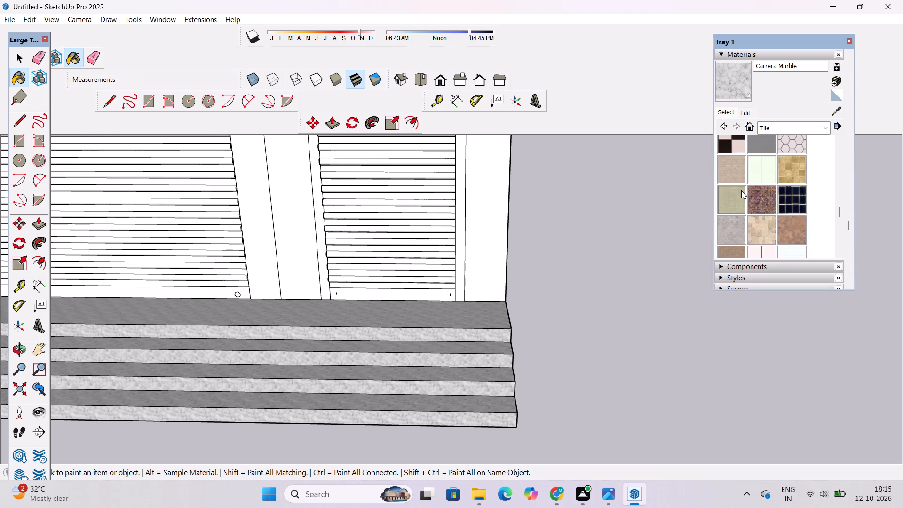
scroll(741, 190, down, 1)
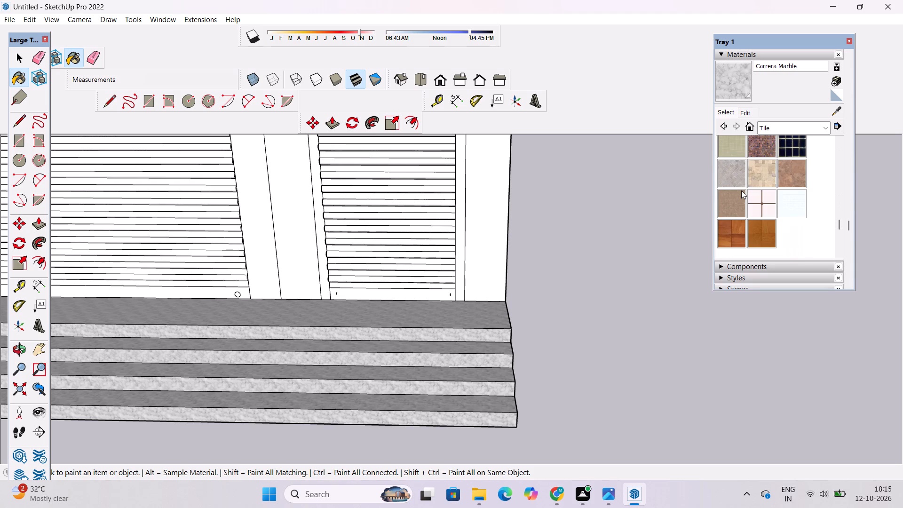
scroll(741, 190, down, 1)
scroll(740, 191, up, 1)
click(781, 127)
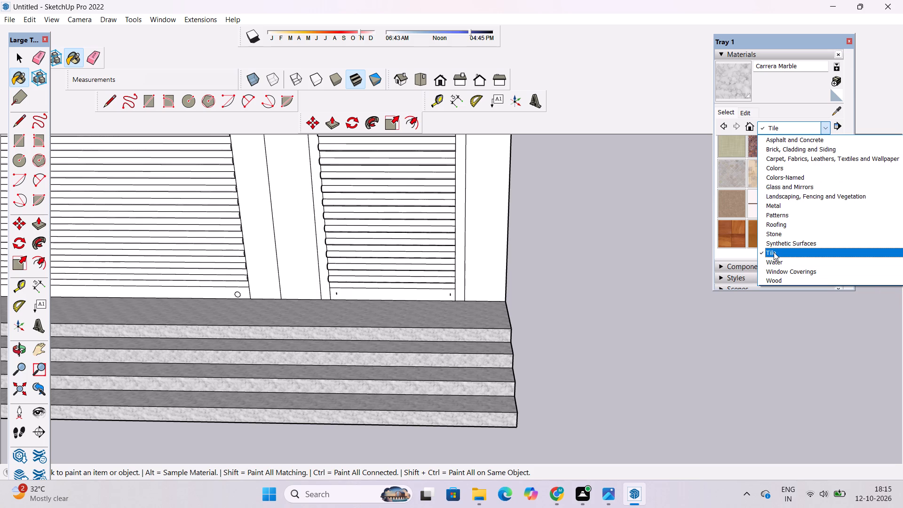
click(774, 236)
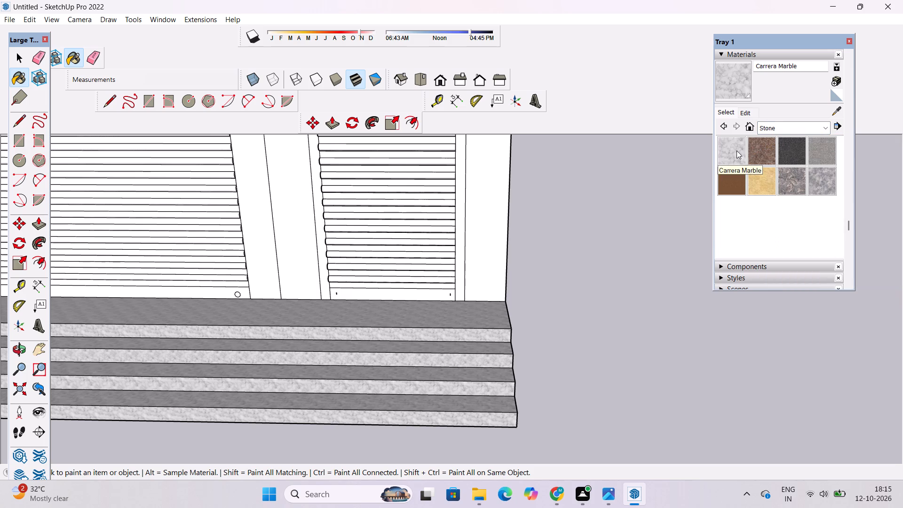
Reapply Carrera Marble to the entrance steps' top landing and brighten the material's colour.
click(735, 151)
click(481, 319)
click(746, 111)
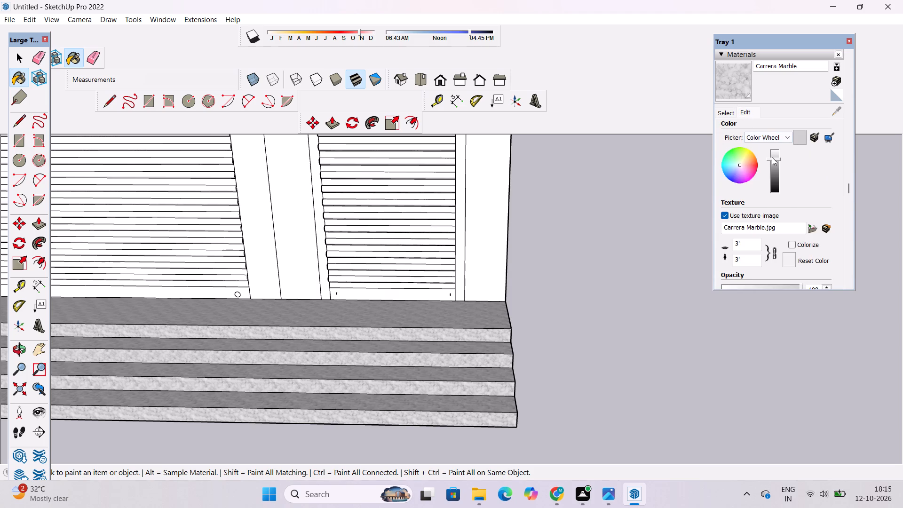
click(774, 155)
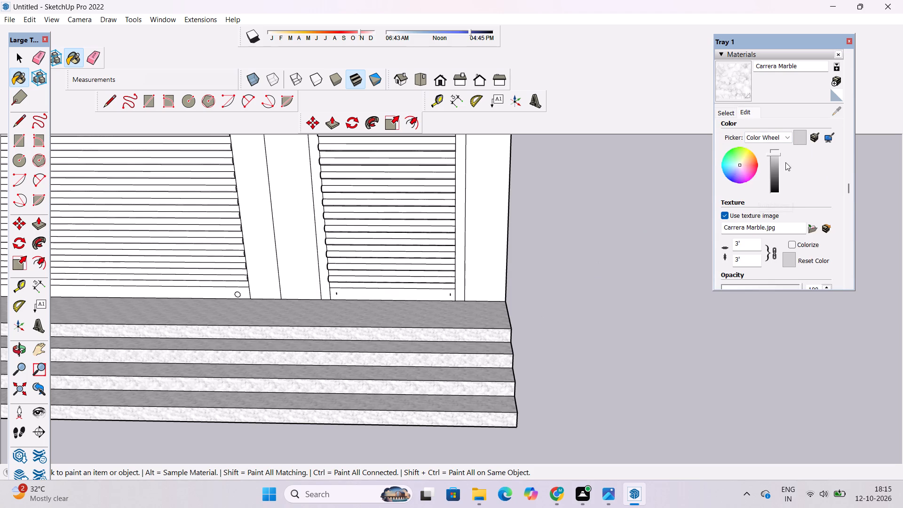
Set the Carrera Marble texture size to 10' by 10'.
click(743, 260)
key(BackSpace)
key(BackSpace)
key(BackSpace)
key(BackSpace)
text(10')
key(Return)
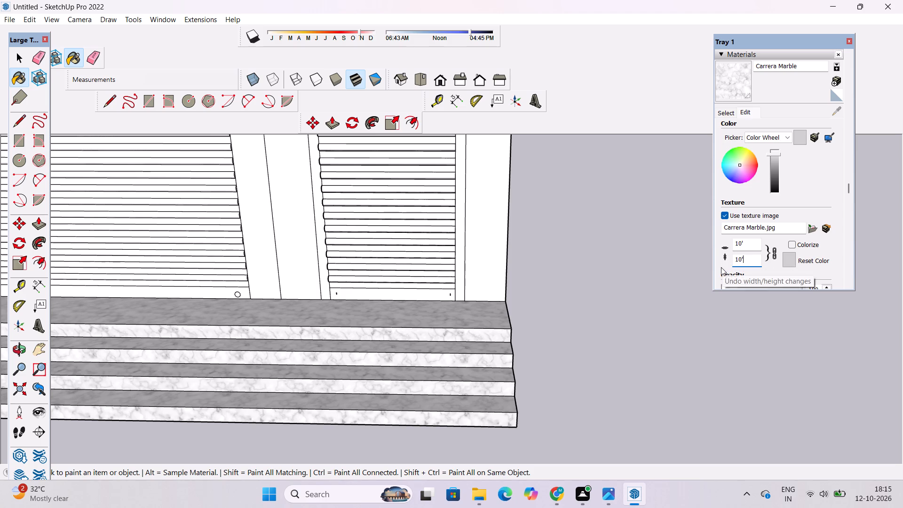
key(space)
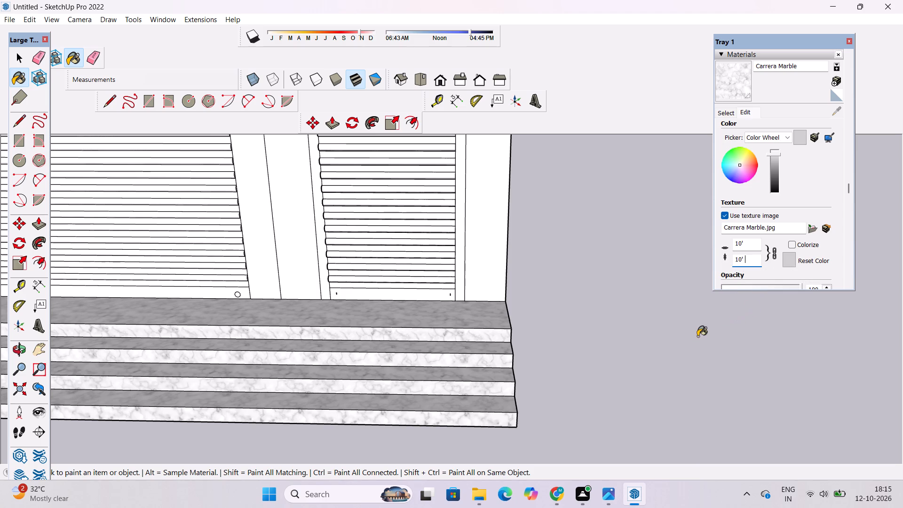
key(o)
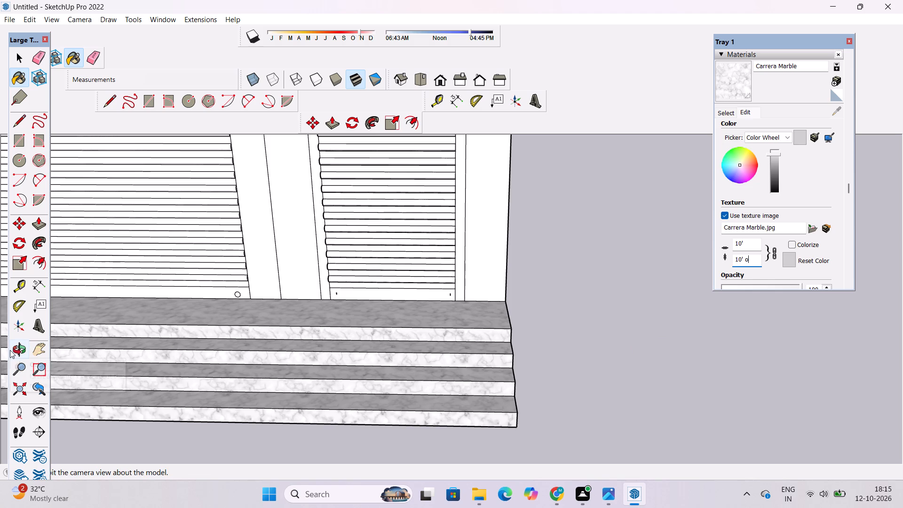
click(10, 350)
scroll(380, 316, down, 2)
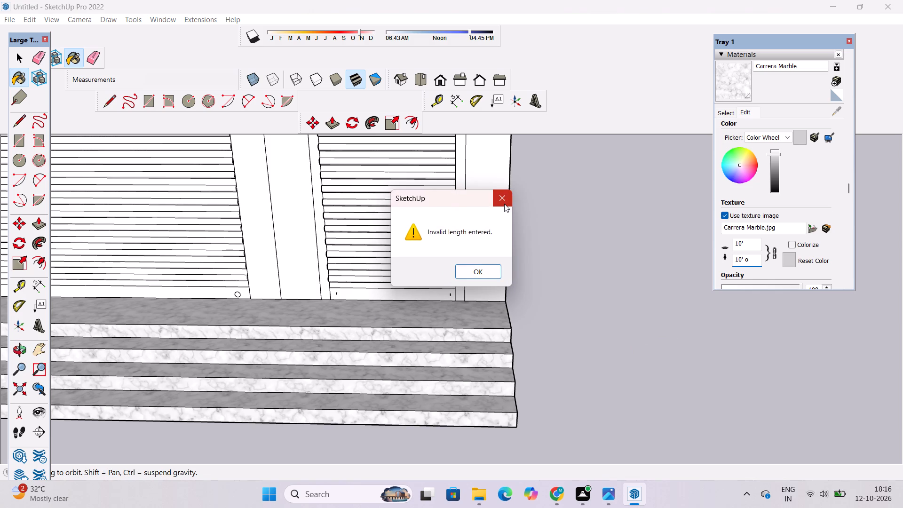
click(504, 204)
Paint the stepped end face of the entrance steps beside the wider shutter with Carrera Marble.
scroll(539, 265, down, 4)
shift+drag(428, 311, 608, 325)
drag(586, 358, 507, 320)
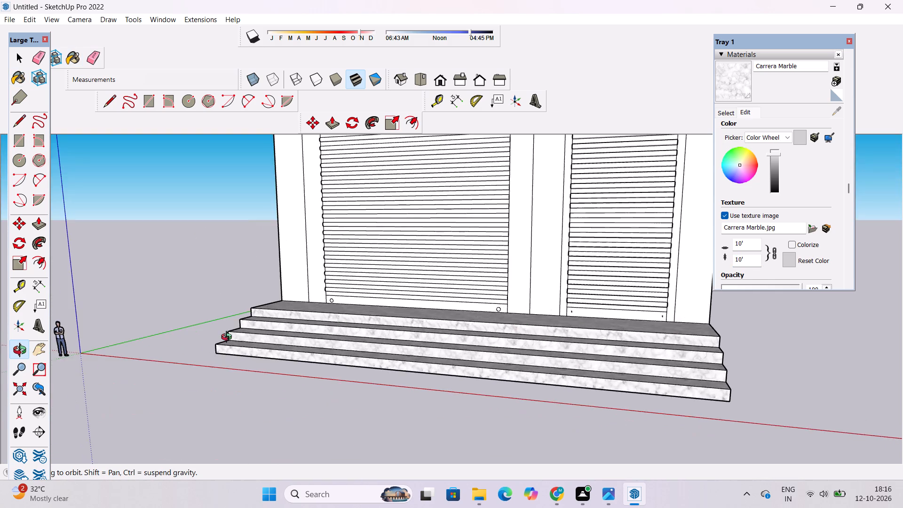
drag(233, 339, 562, 343)
shift+drag(424, 382, 435, 299)
scroll(335, 324, up, 3)
shift+drag(335, 324, 336, 312)
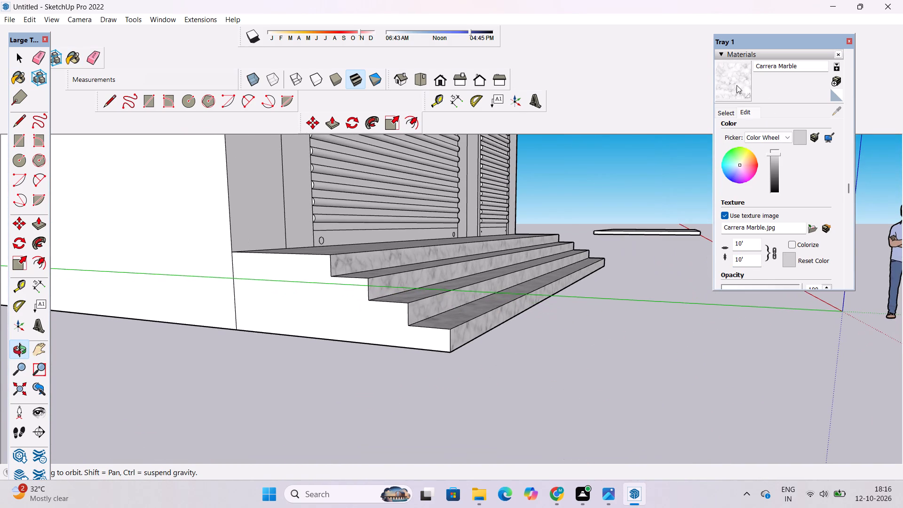
click(732, 84)
click(349, 329)
Paint the opposite end face of the entrance steps, beside the narrower shutter, with Carrera Marble.
key(o)
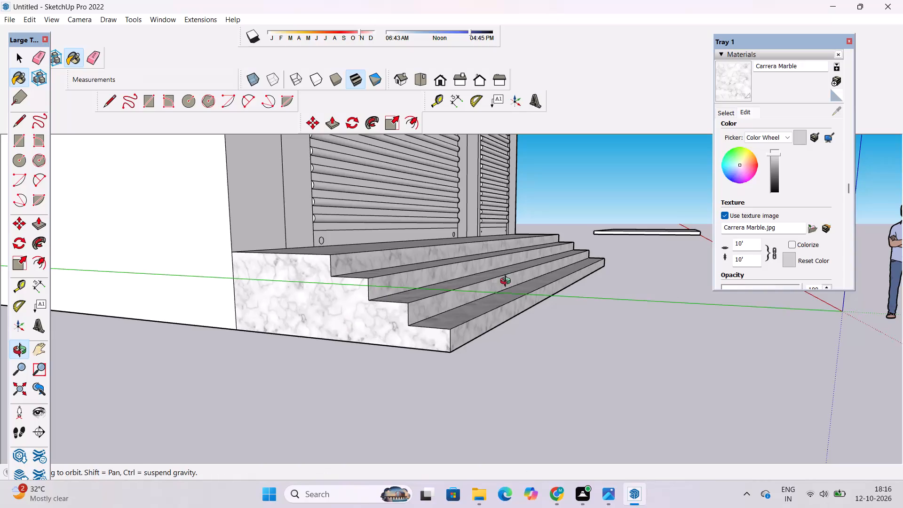
drag(549, 298, 299, 315)
scroll(297, 315, down, 6)
drag(566, 328, 413, 332)
scroll(461, 303, up, 3)
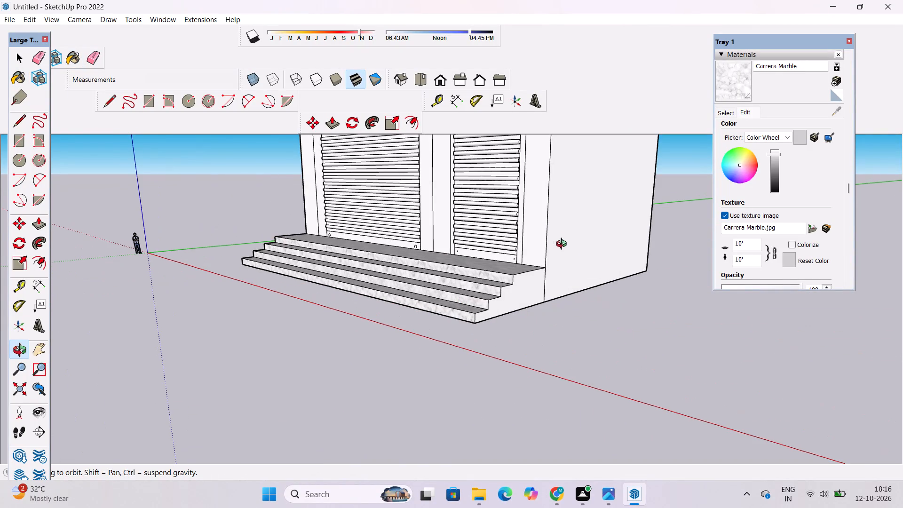
scroll(595, 281, down, 1)
drag(616, 313, 590, 313)
scroll(500, 306, up, 3)
shift+drag(507, 311, 547, 341)
drag(553, 351, 537, 348)
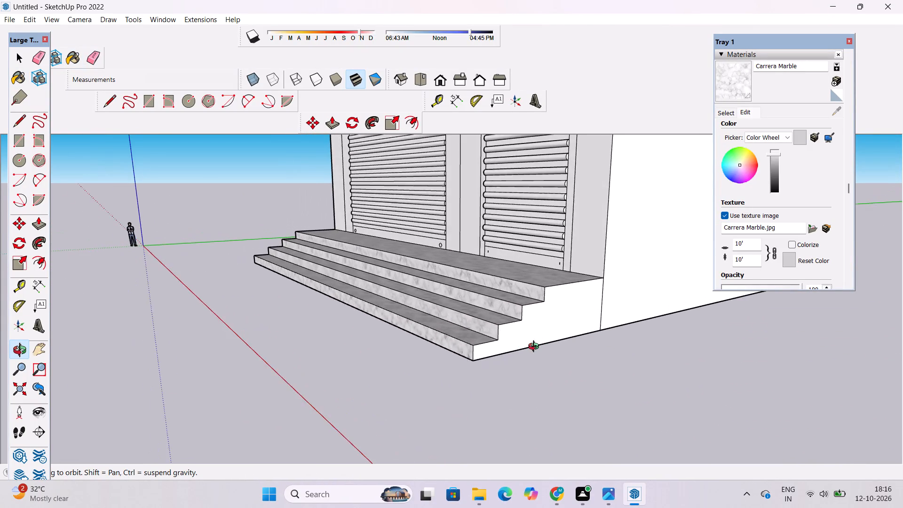
scroll(534, 347, up, 2)
shift+drag(534, 347, 556, 344)
drag(562, 347, 555, 348)
click(731, 86)
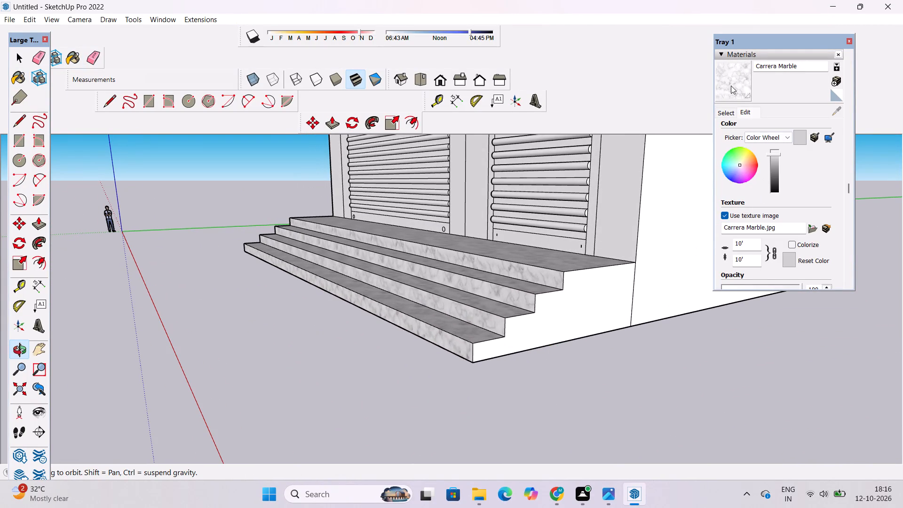
click(576, 315)
Brighten the Carrera Marble colour further, to nearly full brightness, after checking the steps from the front.
key(o)
scroll(569, 318, down, 1)
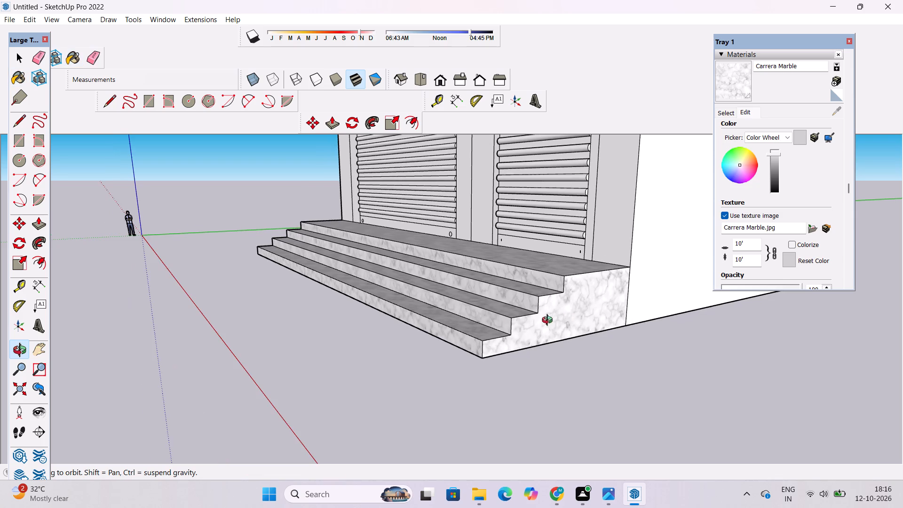
drag(383, 341, 632, 167)
drag(639, 239, 646, 415)
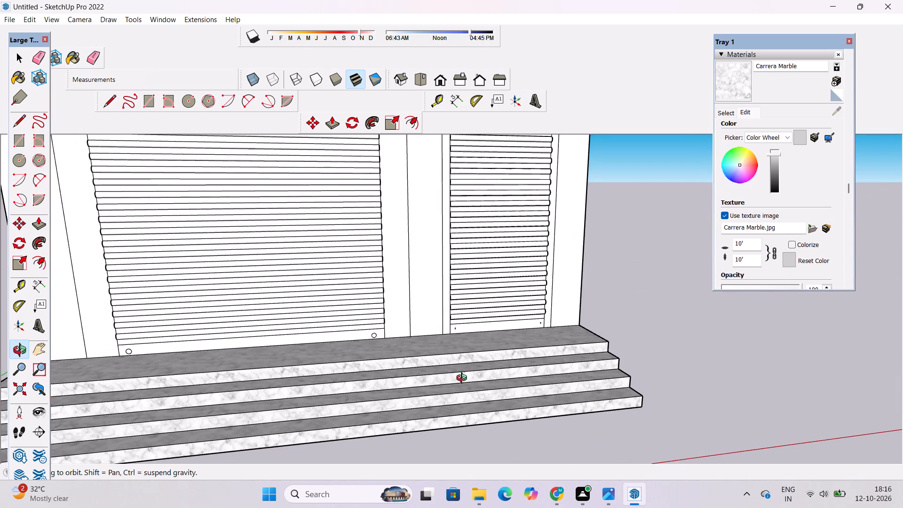
shift+drag(452, 377, 557, 359)
drag(562, 358, 502, 374)
scroll(500, 365, down, 6)
shift+drag(593, 370, 577, 380)
drag(573, 386, 609, 373)
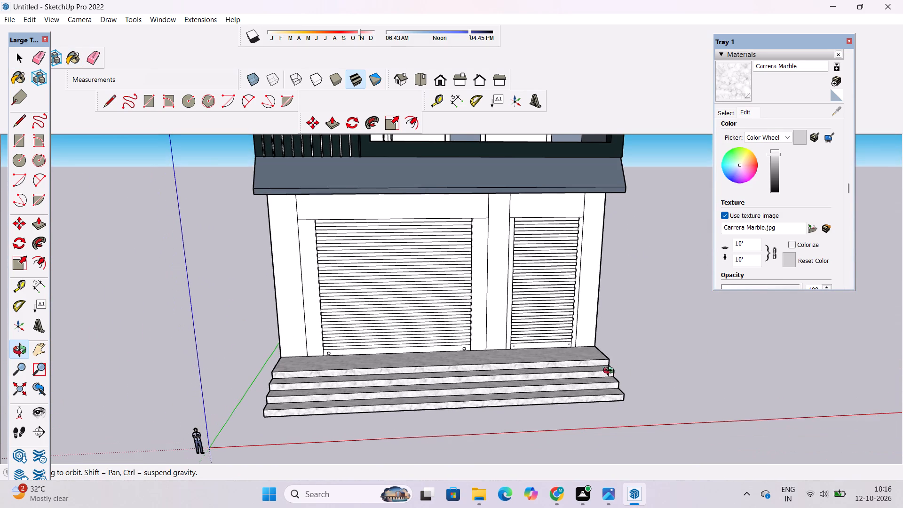
click(775, 153)
Examine the marble veining on the entrance steps' treads, risers and end face from the front and side.
scroll(569, 403, up, 8)
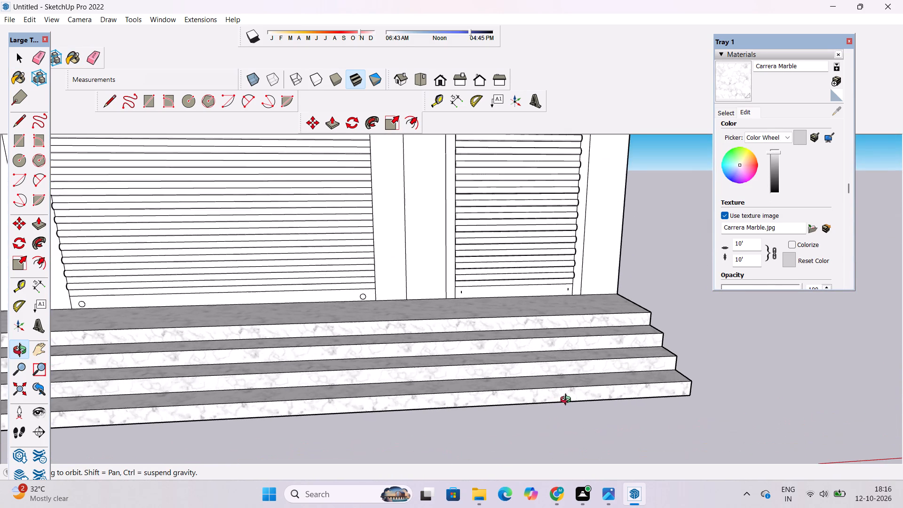
drag(702, 356, 666, 365)
drag(536, 375, 695, 391)
scroll(696, 389, down, 6)
shift+drag(594, 404, 626, 373)
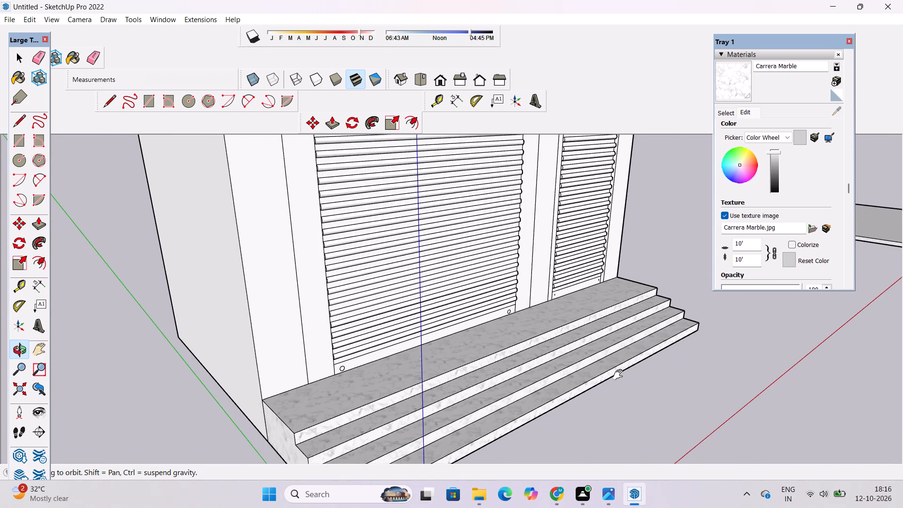
drag(412, 414, 451, 381)
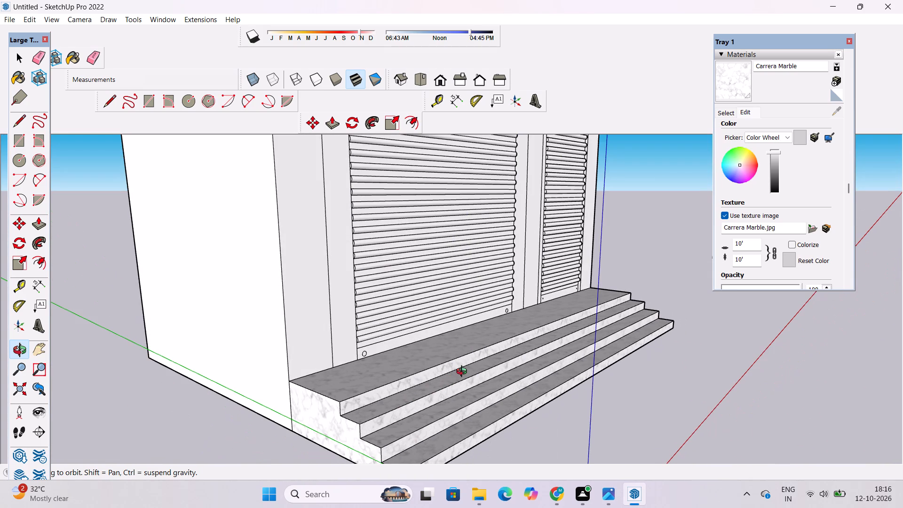
shift+drag(483, 403, 484, 357)
drag(486, 356, 499, 383)
scroll(528, 374, up, 3)
drag(617, 362, 539, 364)
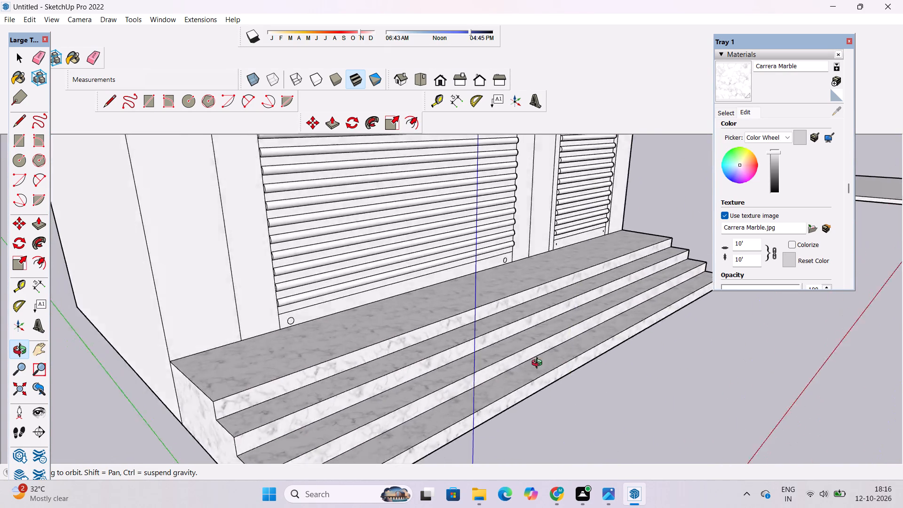
Examine the marble entrance steps and the shuttered ground-floor front from the front and from farther back.
drag(539, 364, 492, 364)
shift+drag(515, 351, 528, 389)
drag(526, 381, 524, 373)
scroll(527, 356, down, 5)
shift+drag(536, 359, 536, 383)
drag(538, 389, 522, 376)
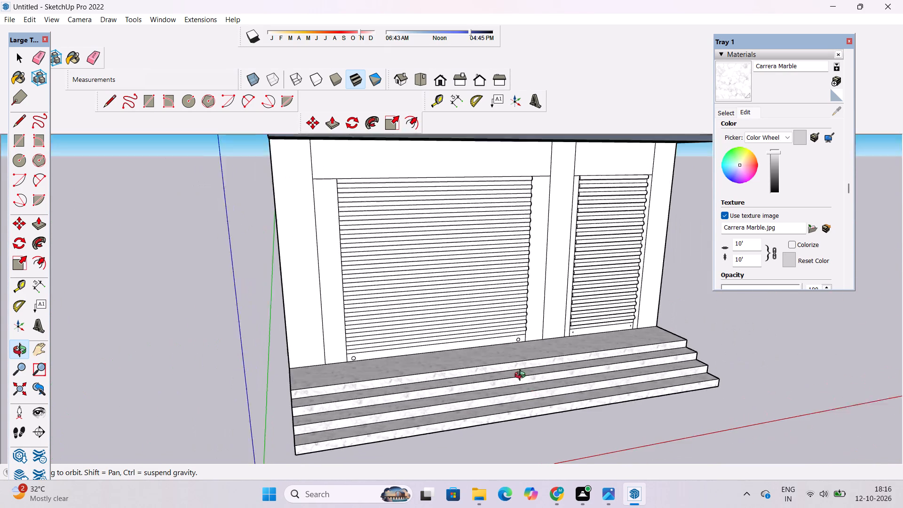
drag(522, 376, 521, 375)
scroll(521, 373, down, 2)
shift+drag(531, 366, 504, 373)
scroll(506, 370, up, 1)
shift+drag(502, 379, 479, 400)
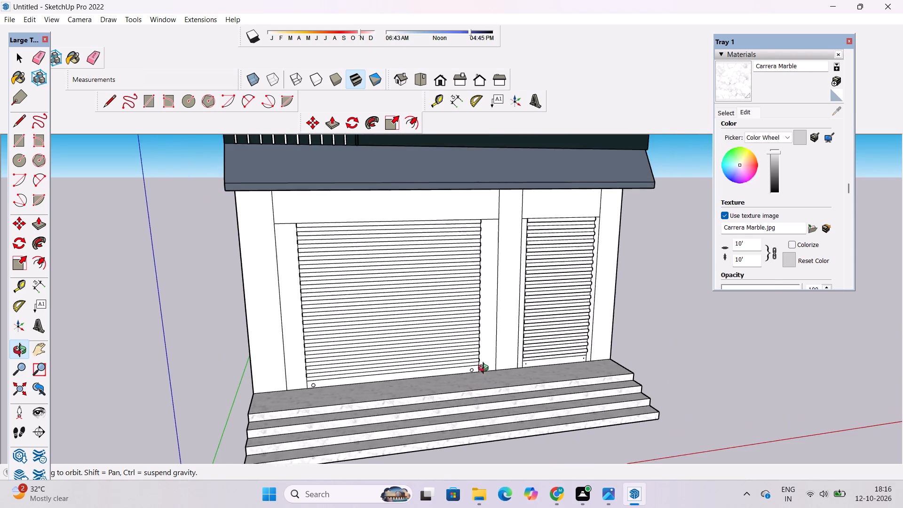
scroll(491, 342, down, 4)
drag(499, 370, 499, 346)
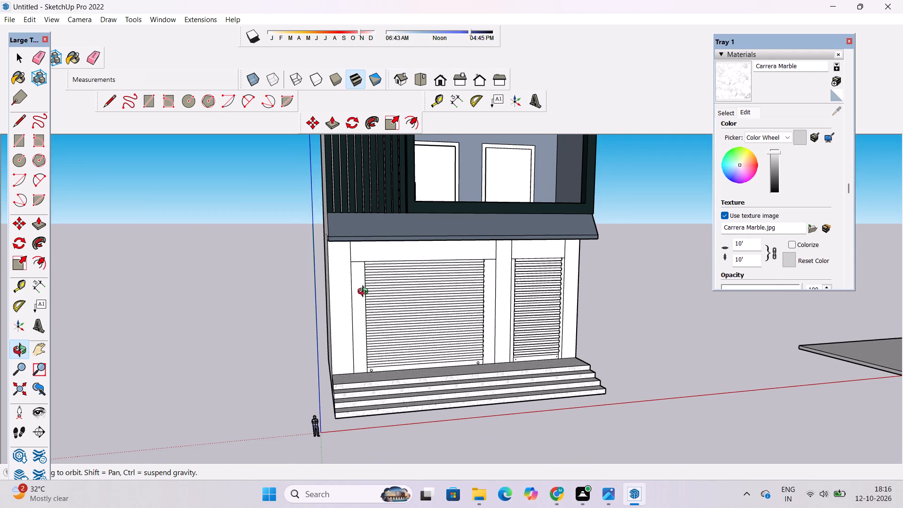
scroll(365, 293, up, 2)
shift+drag(444, 286, 401, 301)
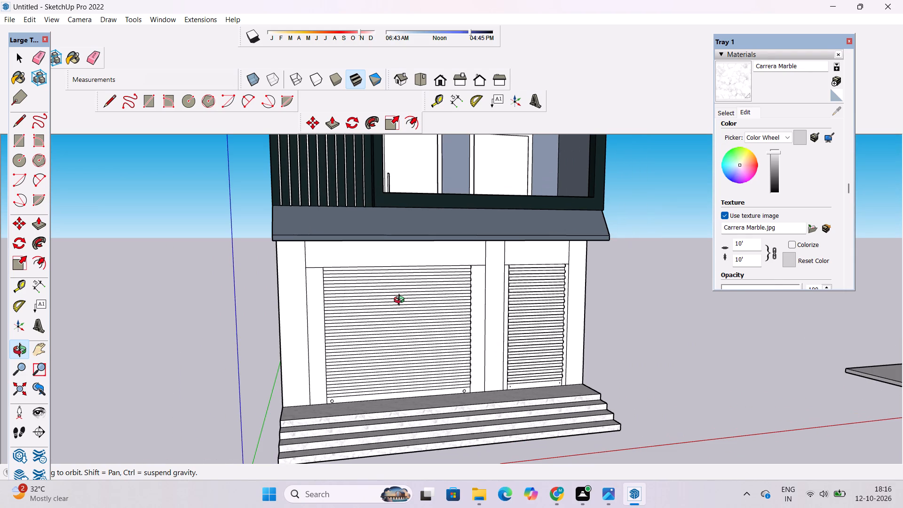
drag(387, 310, 390, 340)
shift+drag(379, 331, 371, 331)
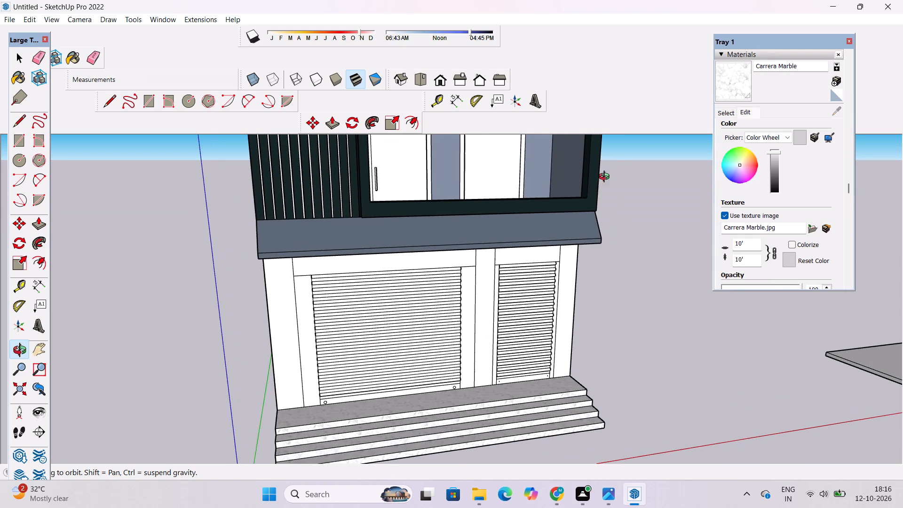
Paint the floor of the lowest balcony with Stone Marble from the Stone materials.
click(729, 114)
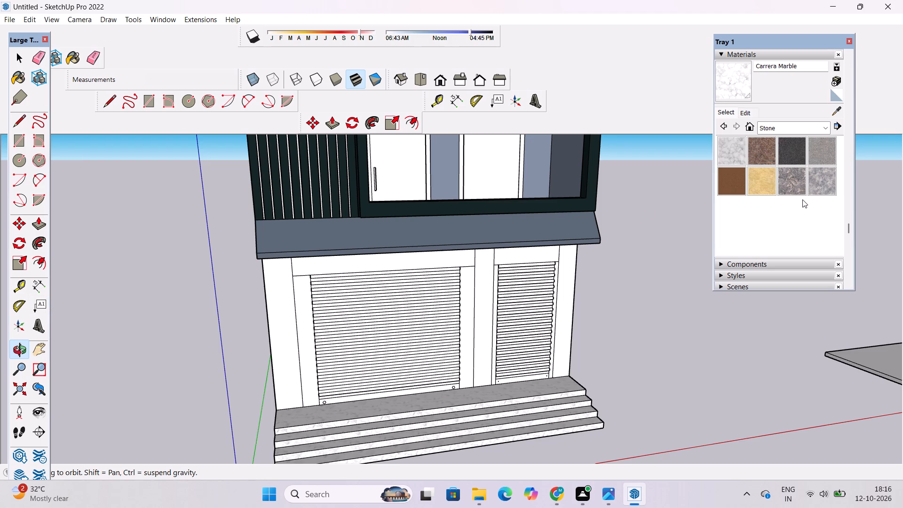
click(790, 184)
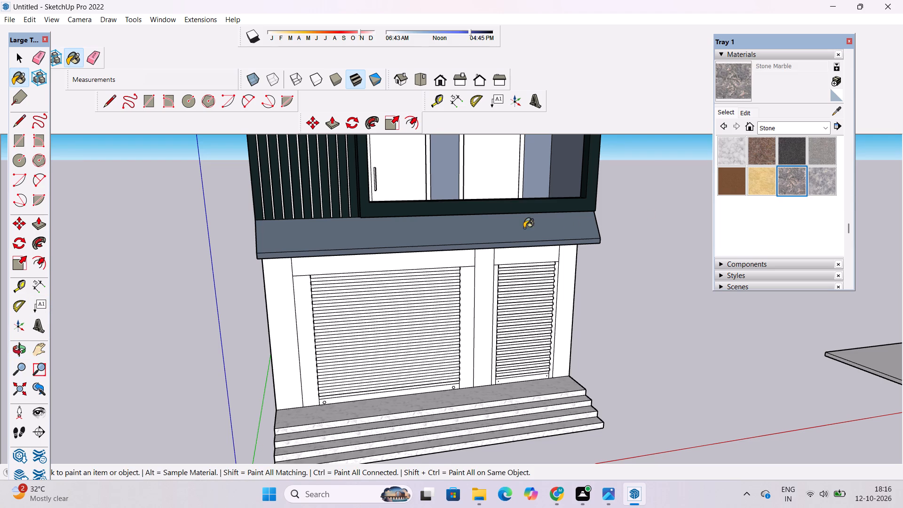
scroll(469, 170, up, 15)
scroll(498, 392, up, 5)
click(495, 413)
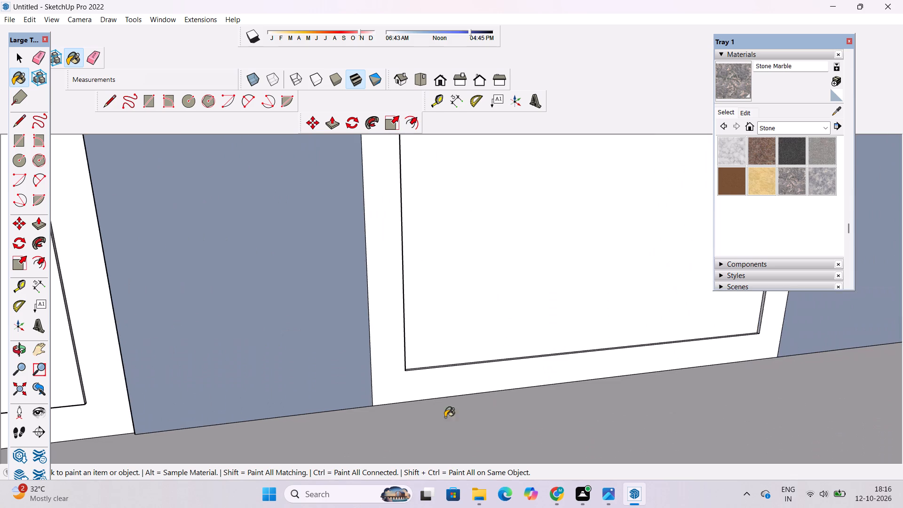
scroll(388, 417, down, 20)
scroll(388, 417, down, 3)
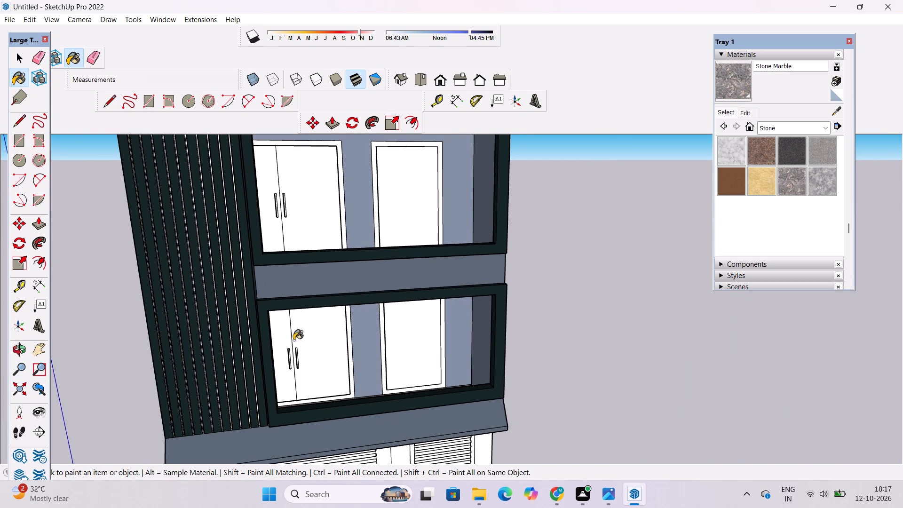
Set the Stone Marble texture size to 10' after viewing the balcony floors from above.
click(22, 354)
drag(369, 502, 333, 409)
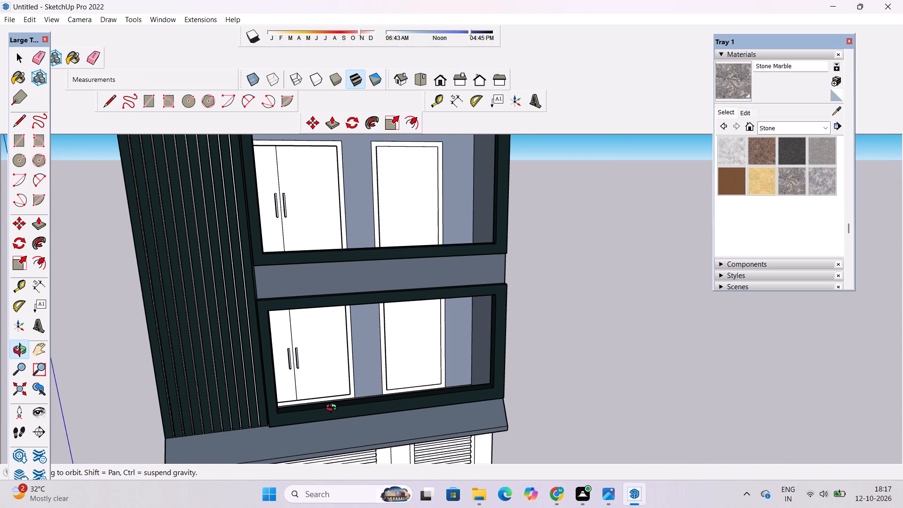
drag(369, 436, 333, 373)
scroll(333, 371, down, 6)
shift+drag(370, 380, 448, 462)
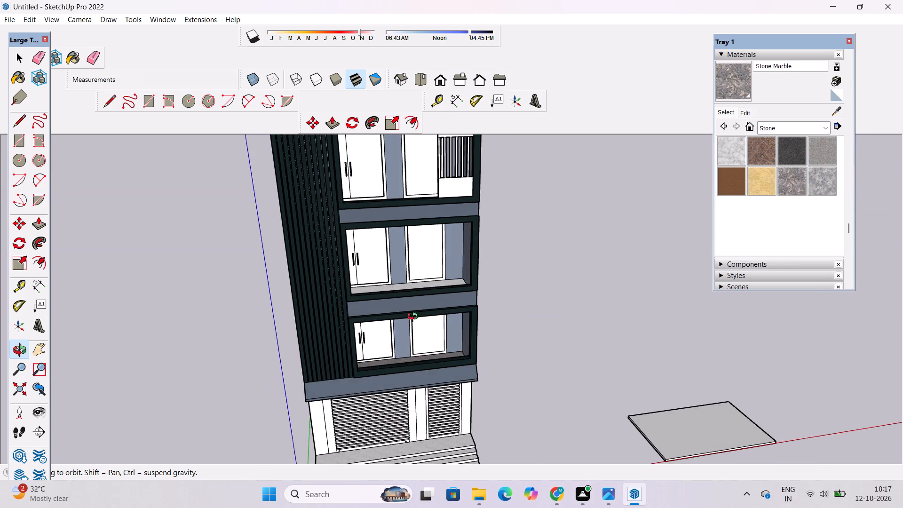
scroll(390, 257, up, 5)
drag(409, 291, 423, 326)
drag(424, 344, 398, 360)
scroll(430, 357, up, 4)
drag(451, 357, 439, 352)
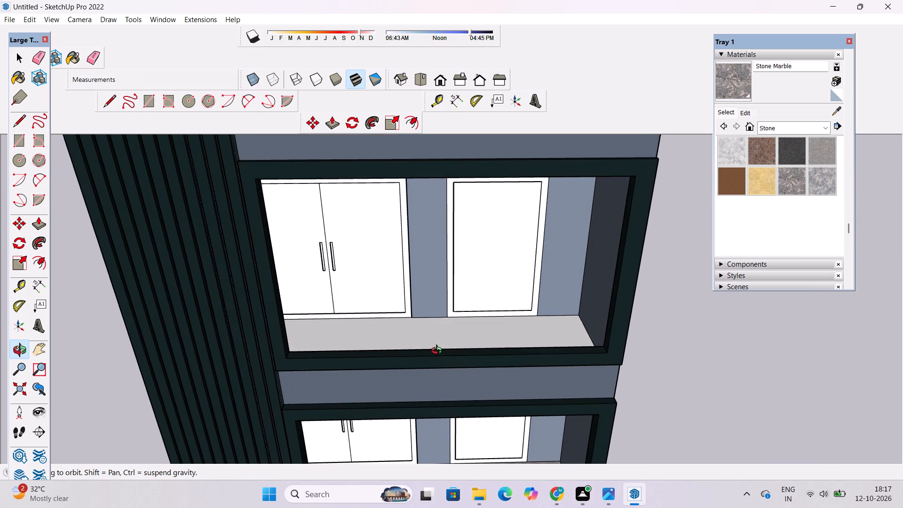
drag(505, 336, 469, 333)
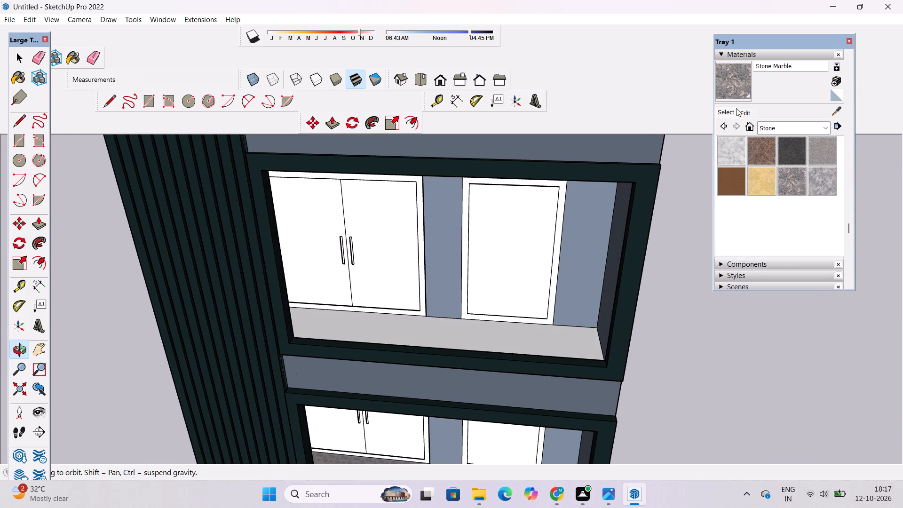
click(744, 115)
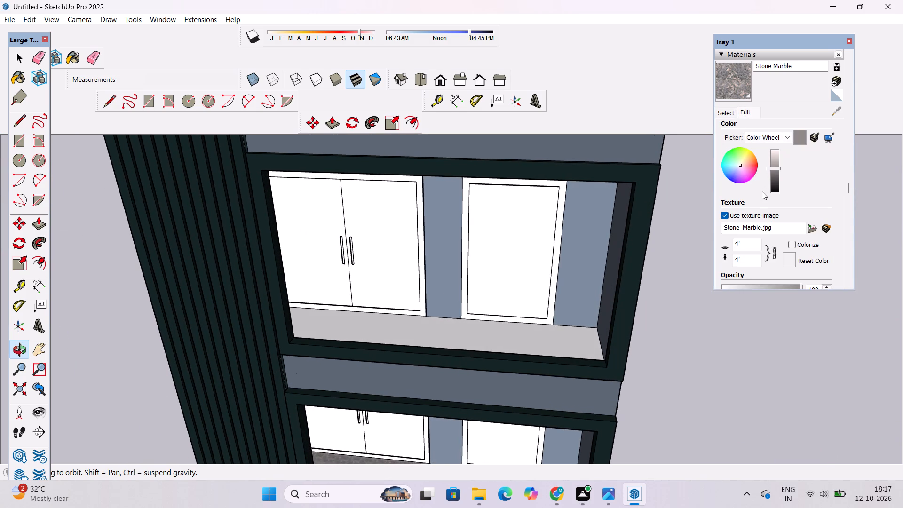
click(746, 260)
key(BackSpace)
key(BackSpace)
key(BackSpace)
key(BackSpace)
text(10')
key(Return)
Paint the floors of the middle balcony and the balcony with the slatted screen with Stone Marble.
scroll(478, 320, down, 6)
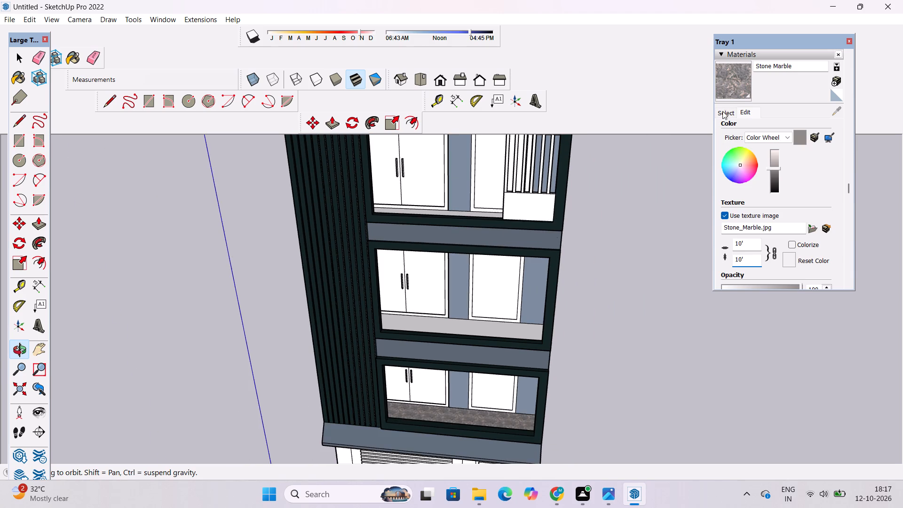
click(738, 71)
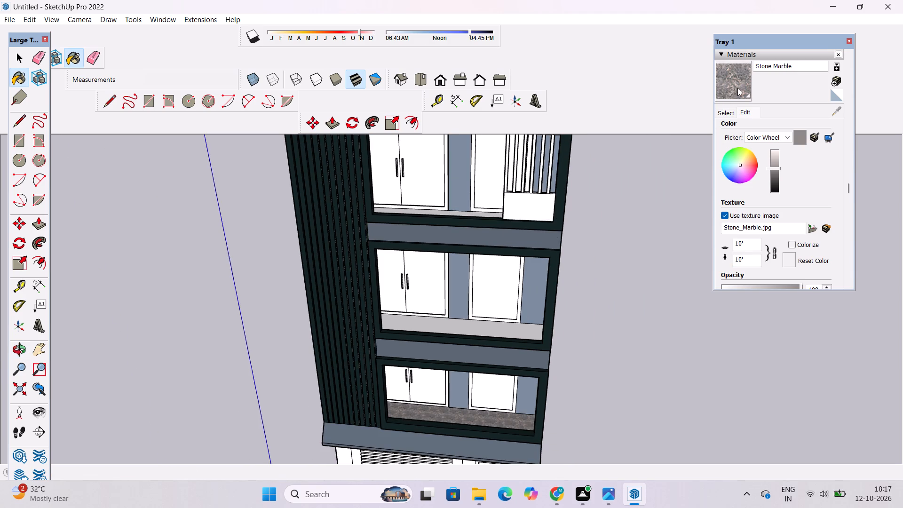
scroll(492, 304, up, 8)
click(483, 364)
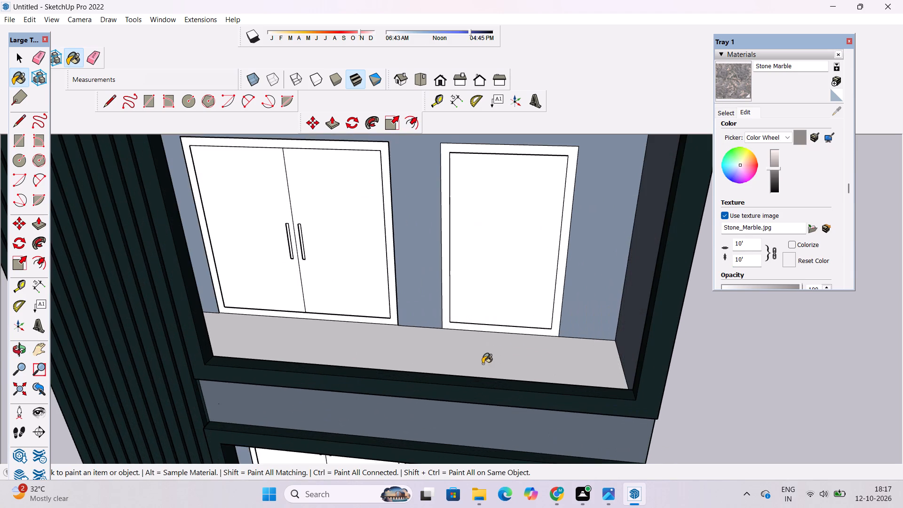
scroll(483, 348, down, 13)
scroll(459, 272, up, 9)
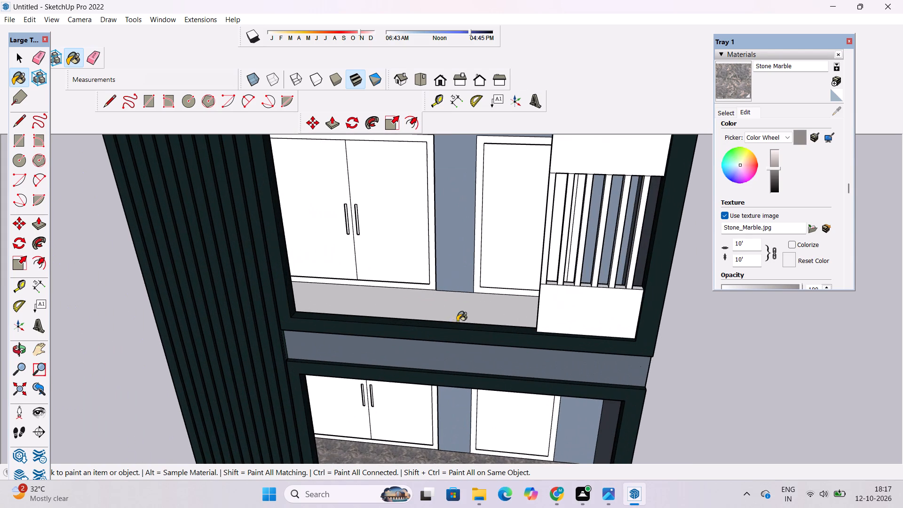
click(475, 300)
Review the balcony floors and the whole front facade from above and at eye level.
key(o)
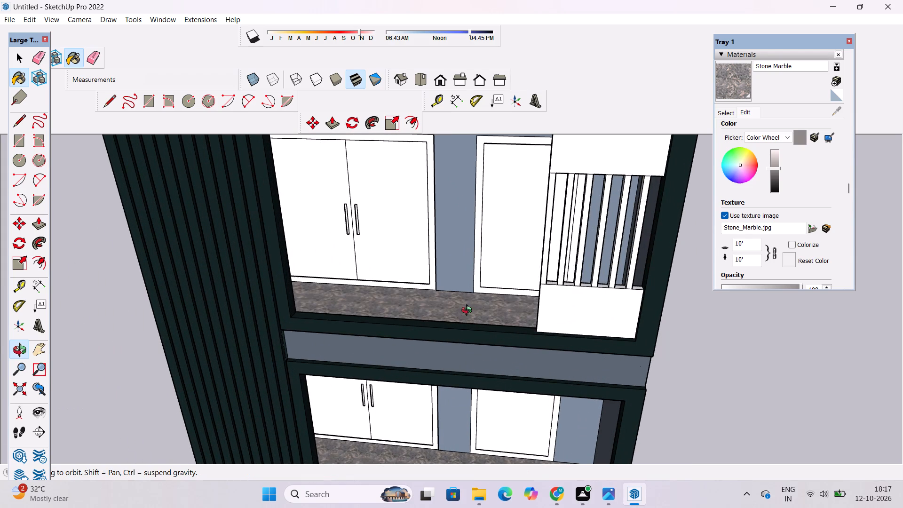
scroll(379, 282, down, 4)
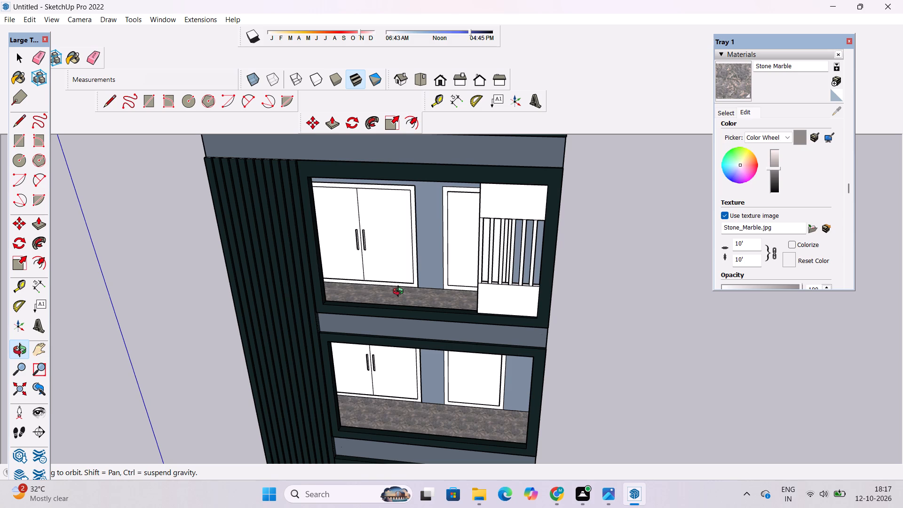
scroll(342, 322, down, 5)
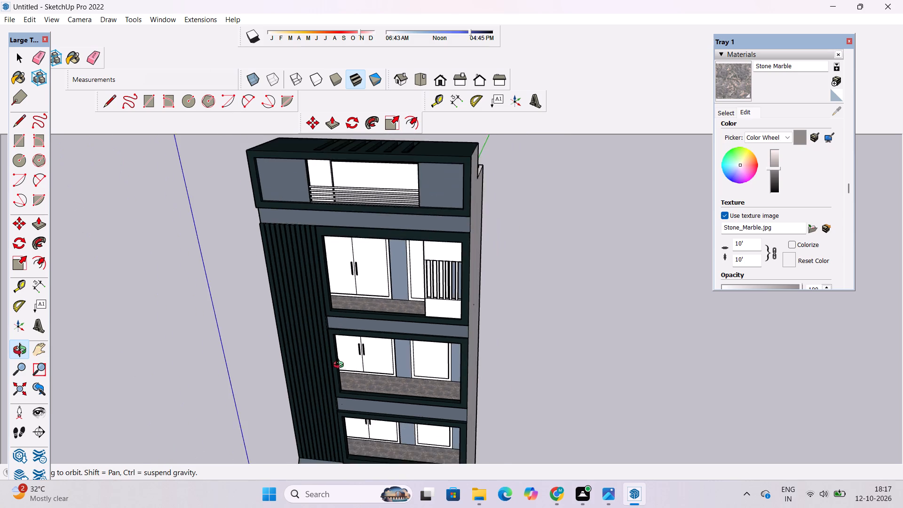
drag(341, 367, 389, 290)
drag(375, 300, 474, 240)
scroll(475, 238, up, 3)
shift+drag(548, 216, 466, 269)
scroll(342, 290, down, 5)
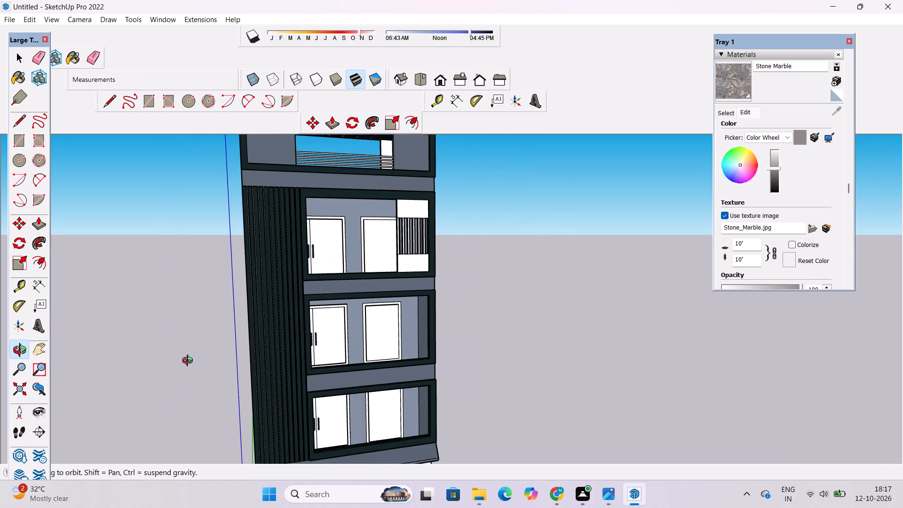
drag(214, 361, 434, 325)
drag(408, 344, 408, 248)
drag(414, 251, 208, 329)
Examine the balconies' floors, side walls and doors close up from several angles, ending with the overall front.
scroll(360, 219, up, 5)
shift+drag(361, 231, 374, 255)
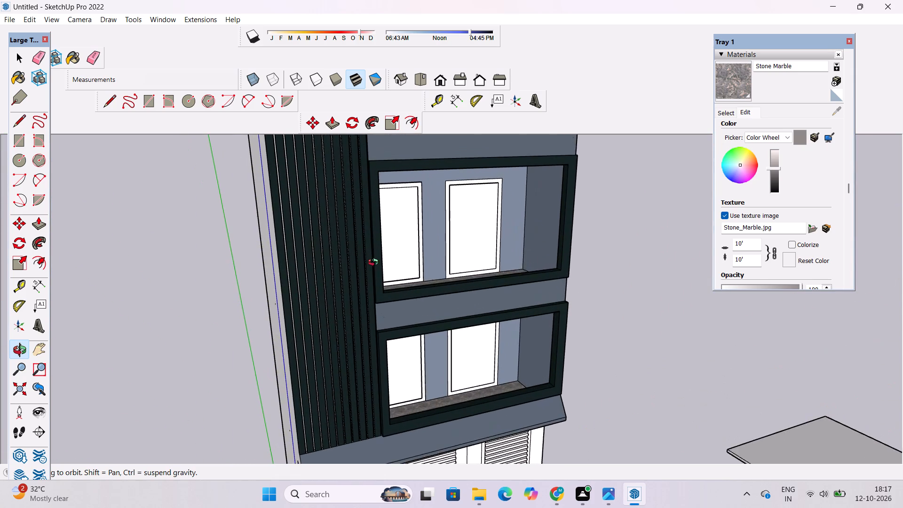
scroll(313, 282, up, 4)
drag(325, 263, 331, 273)
drag(355, 290, 279, 242)
drag(441, 225, 441, 262)
drag(387, 263, 251, 272)
scroll(253, 270, up, 8)
drag(292, 282, 482, 235)
scroll(465, 236, down, 2)
shift+drag(477, 233, 348, 278)
scroll(318, 268, down, 9)
shift+drag(524, 256, 410, 276)
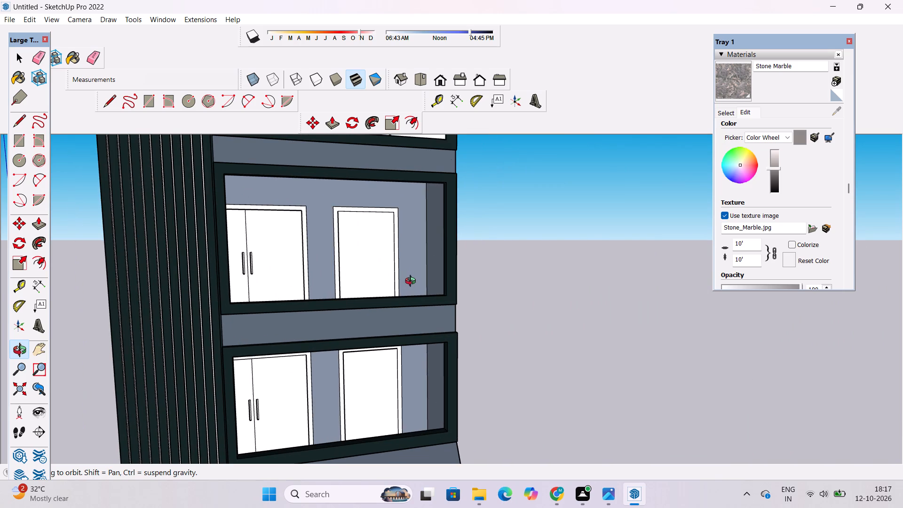
scroll(391, 287, down, 1)
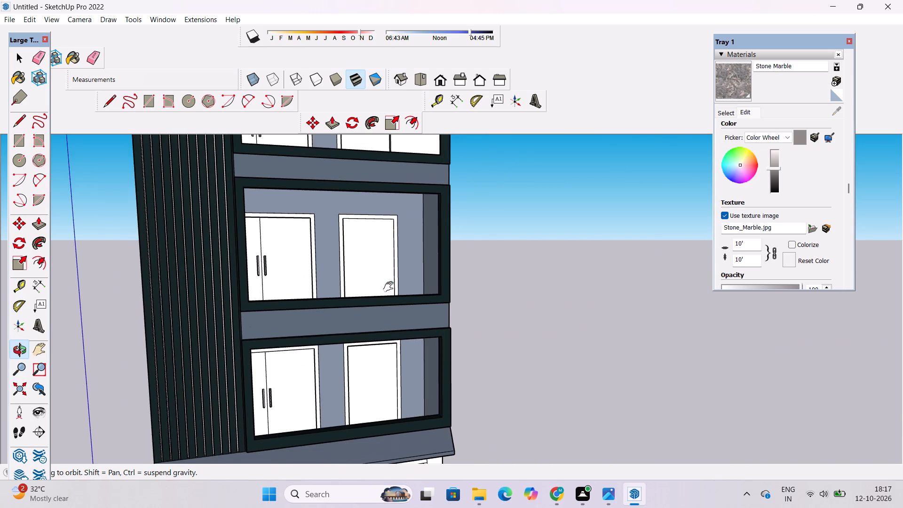
shift+drag(390, 288, 398, 261)
drag(398, 261, 326, 286)
scroll(351, 267, up, 4)
shift+drag(363, 253, 354, 283)
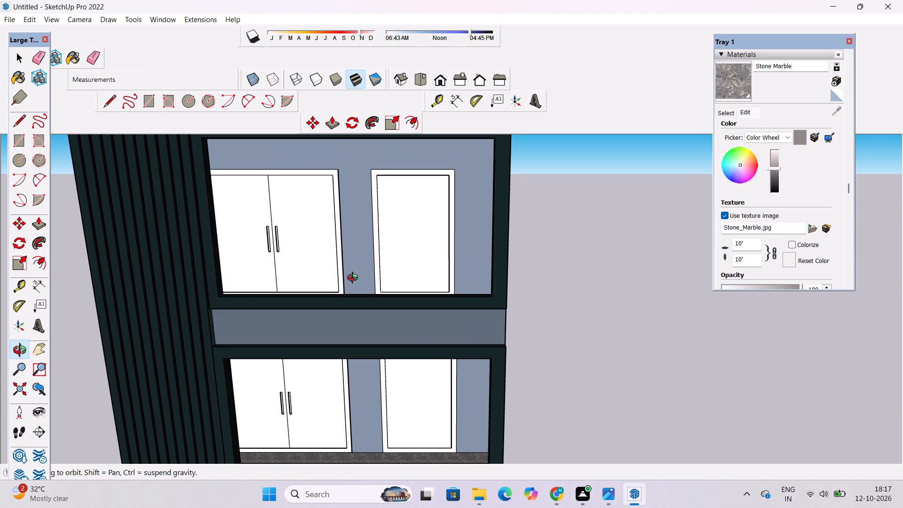
drag(327, 294, 334, 293)
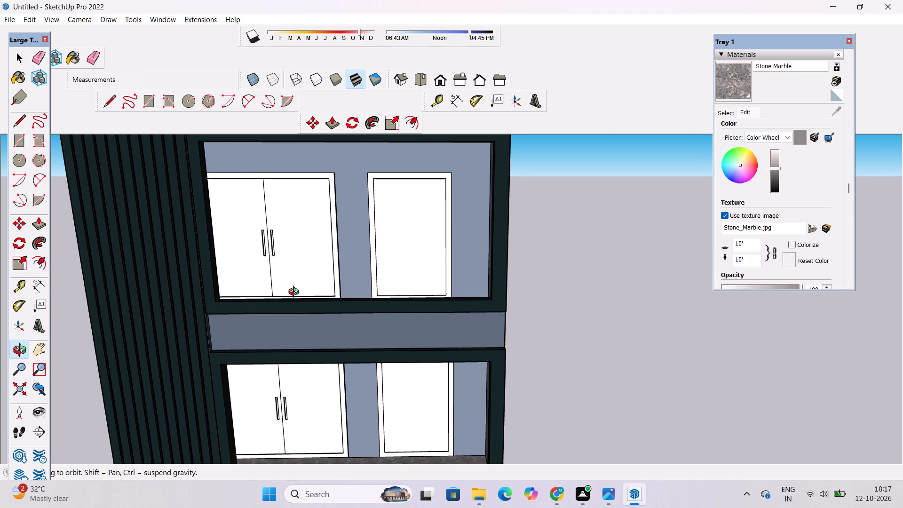
scroll(289, 294, down, 2)
shift+drag(293, 305, 301, 285)
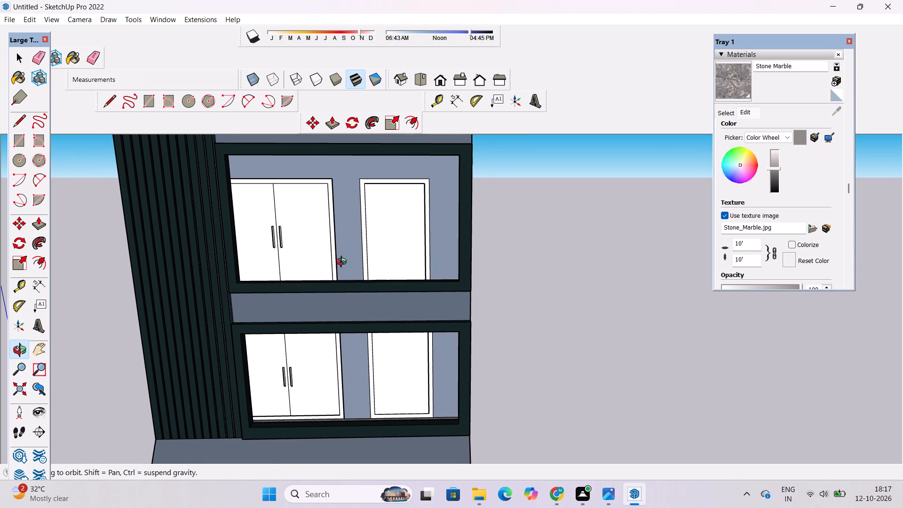
shift+drag(368, 235, 357, 239)
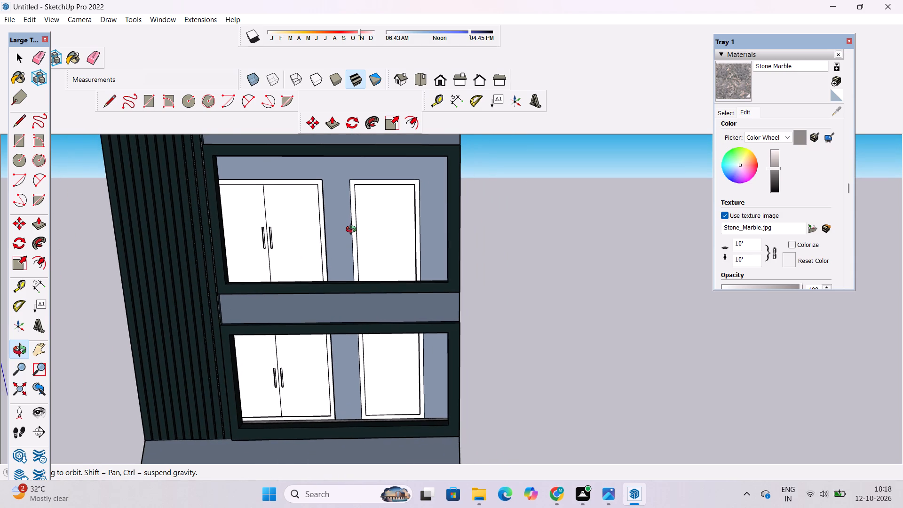
scroll(353, 234, down, 9)
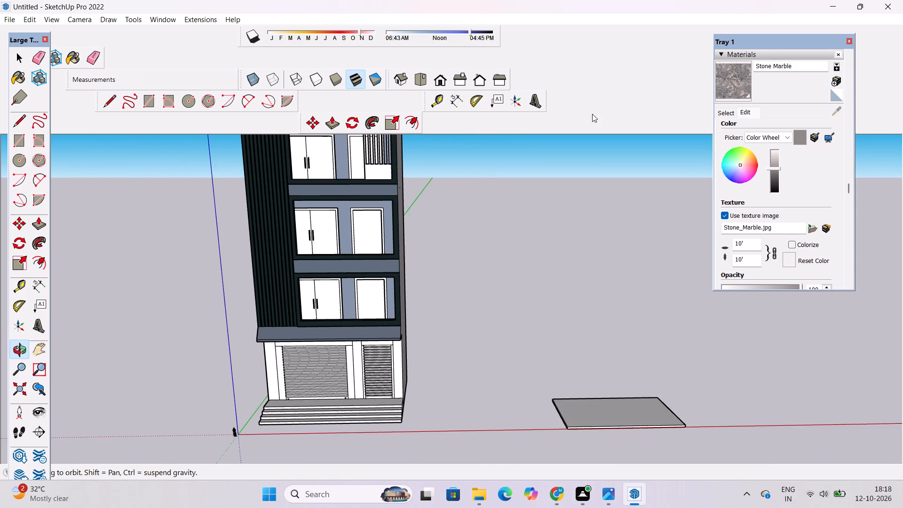
Paint the three ground-floor pillars beside the roller shutters with 0136_Charcoal from the Colors-Named collection.
click(726, 116)
click(771, 129)
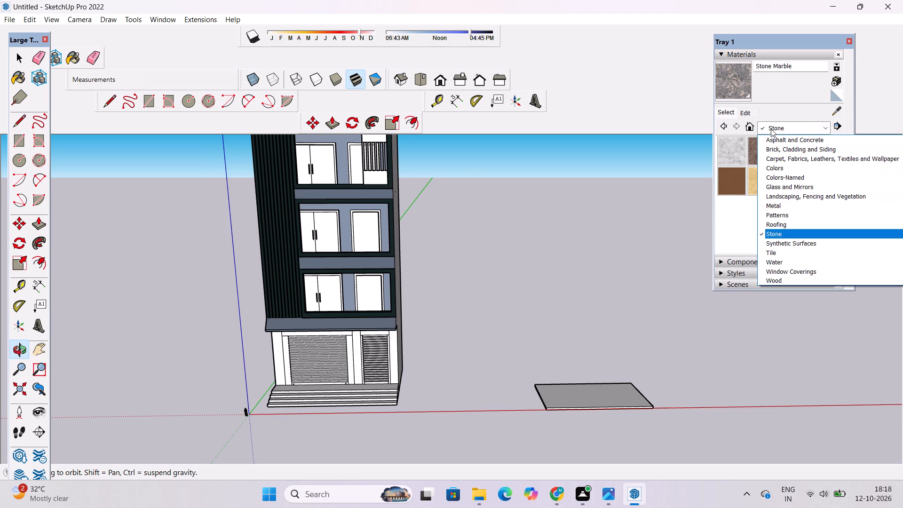
click(796, 176)
scroll(764, 171, down, 20)
scroll(768, 103, down, 1)
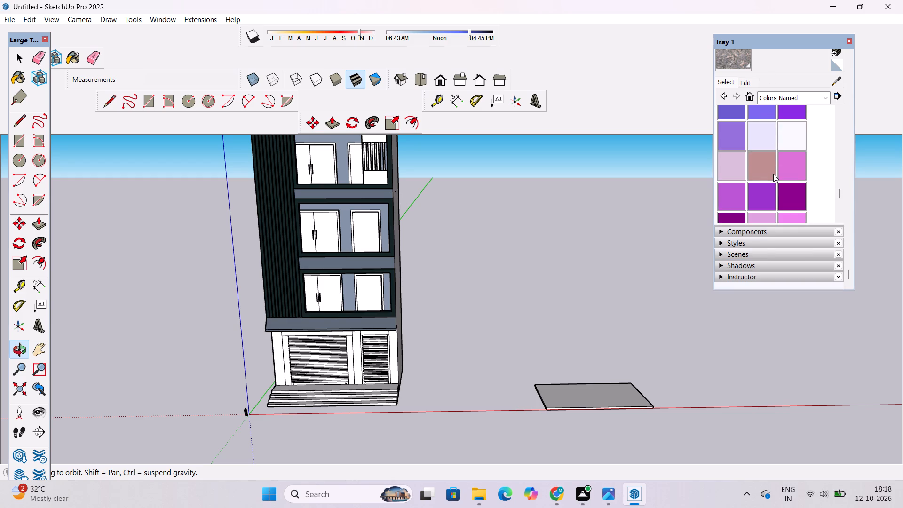
scroll(773, 174, down, 6)
scroll(773, 174, up, 1)
click(736, 176)
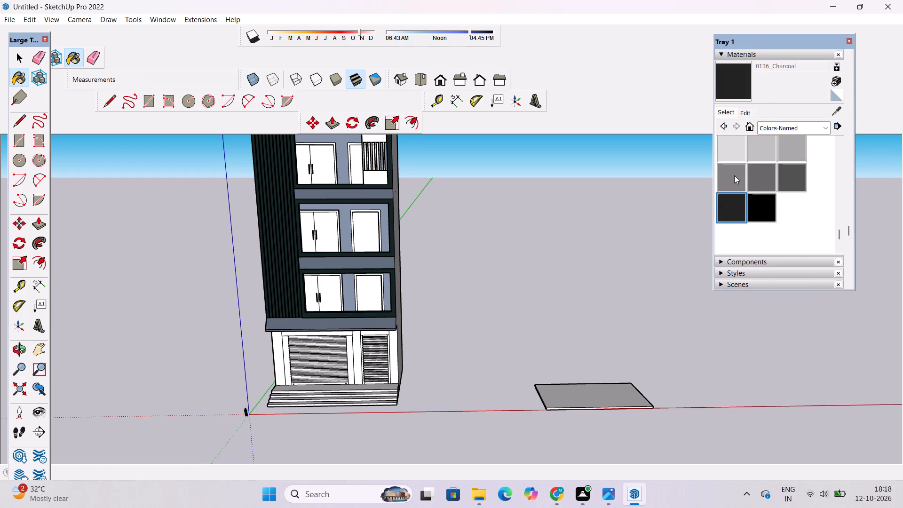
scroll(320, 384, up, 9)
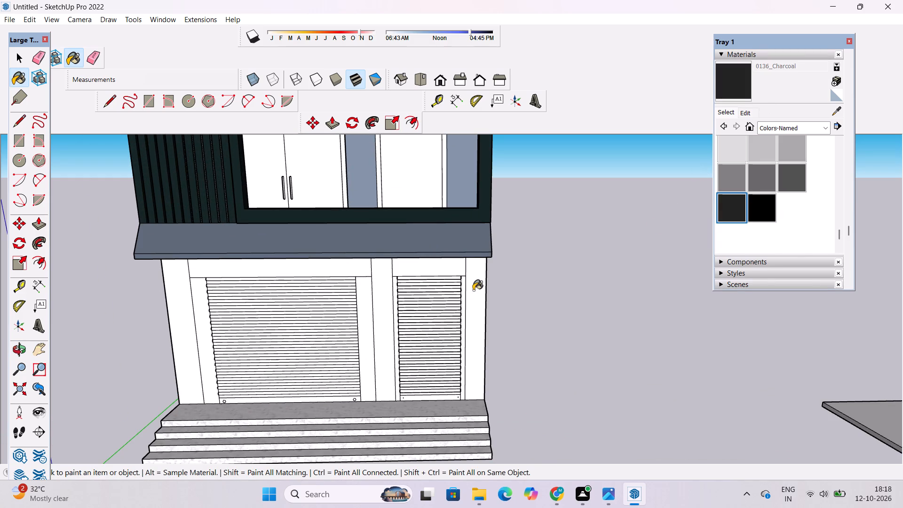
click(473, 290)
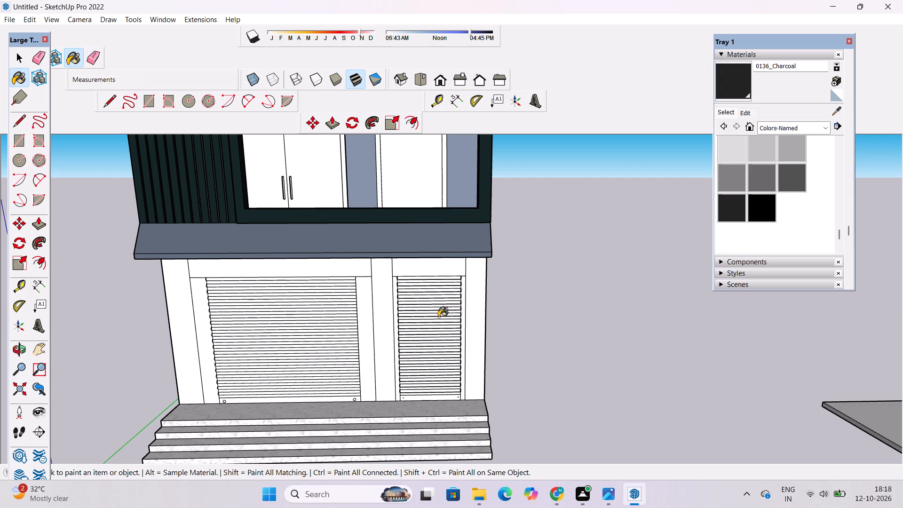
click(378, 284)
click(184, 288)
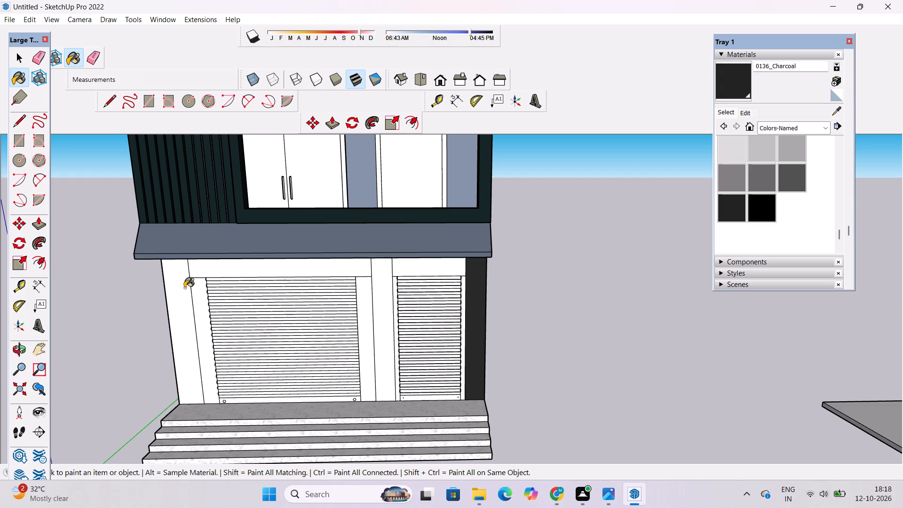
Review the ground-floor pillars, entrance steps and side wall from the front and from an angle.
scroll(372, 210, down, 11)
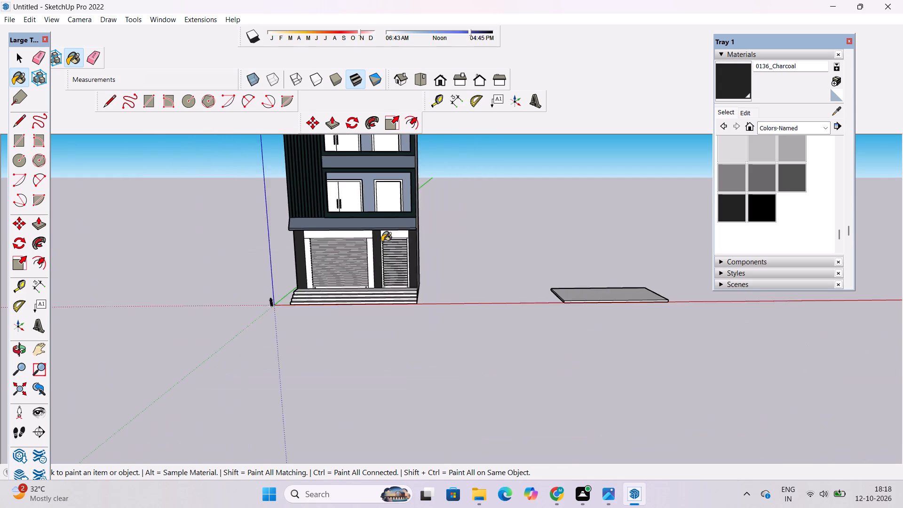
scroll(382, 242, down, 1)
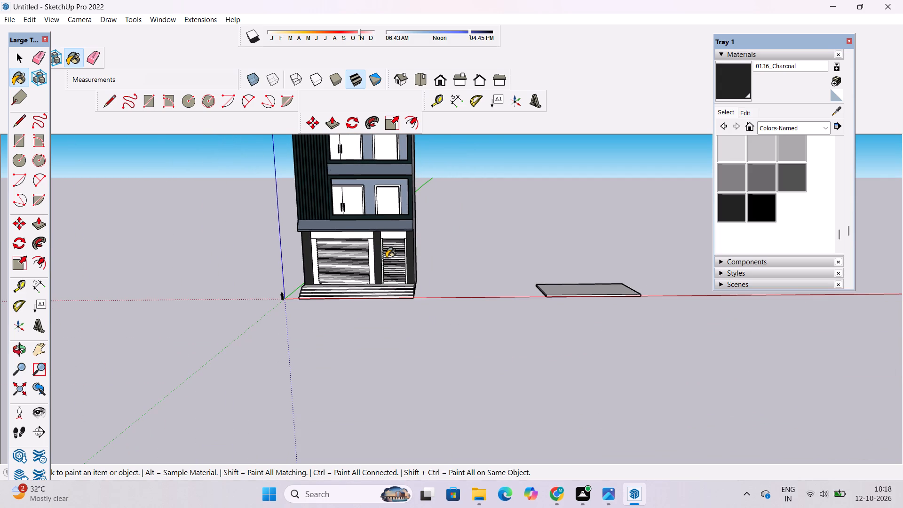
key(o)
shift+drag(359, 277, 361, 313)
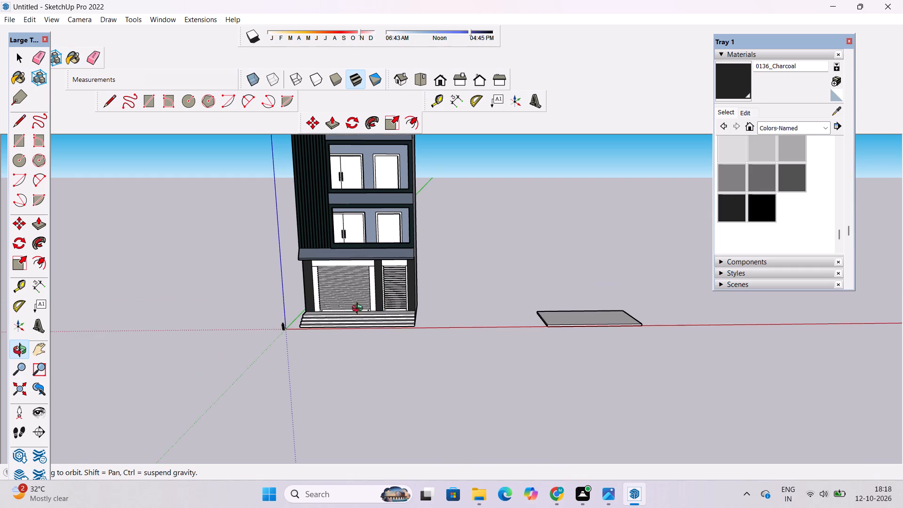
scroll(330, 305, up, 2)
drag(311, 311, 353, 312)
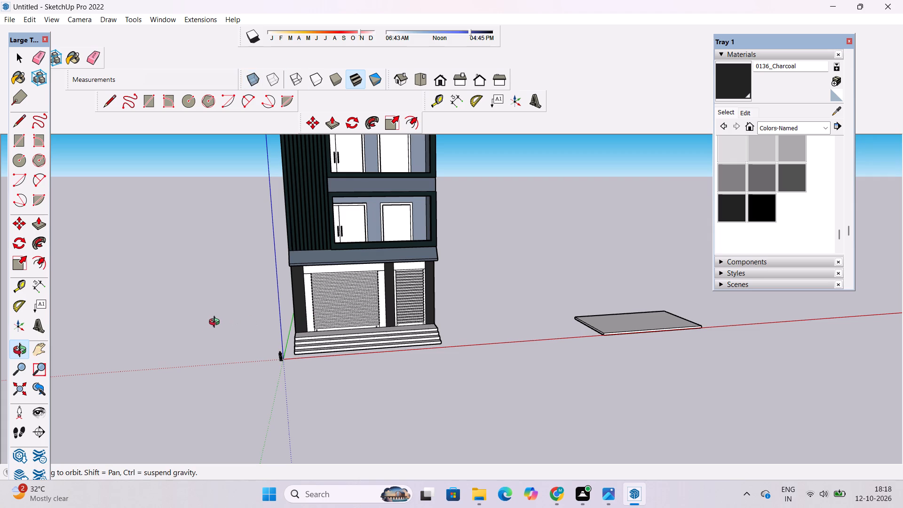
scroll(218, 322, up, 4)
drag(207, 333, 341, 347)
scroll(227, 338, down, 3)
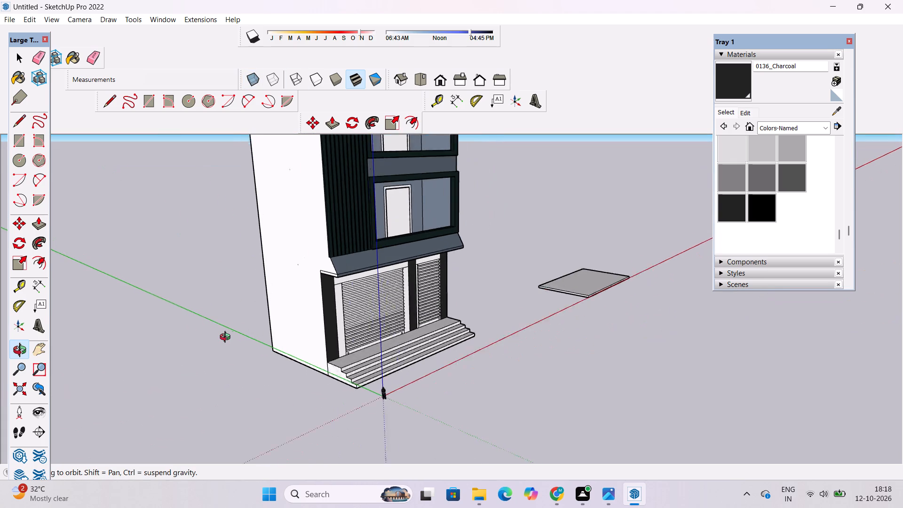
scroll(227, 338, down, 1)
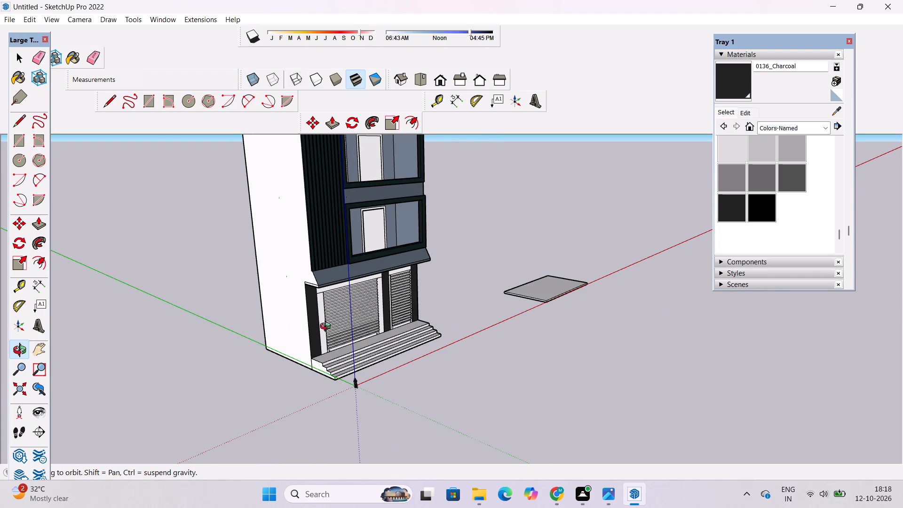
shift+drag(353, 325, 310, 353)
scroll(298, 350, up, 4)
drag(358, 327, 310, 338)
shift+drag(276, 329, 280, 347)
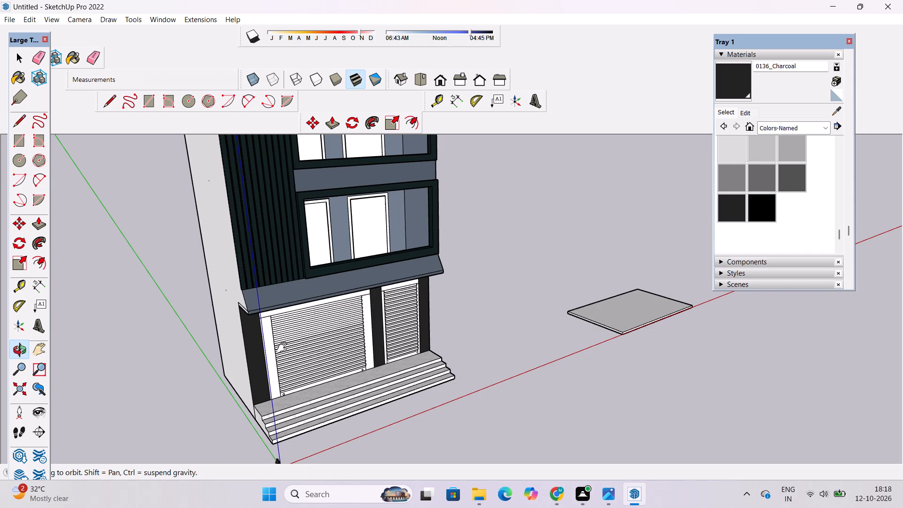
shift+scroll(275, 356, down, 1)
shift+drag(273, 358, 275, 349)
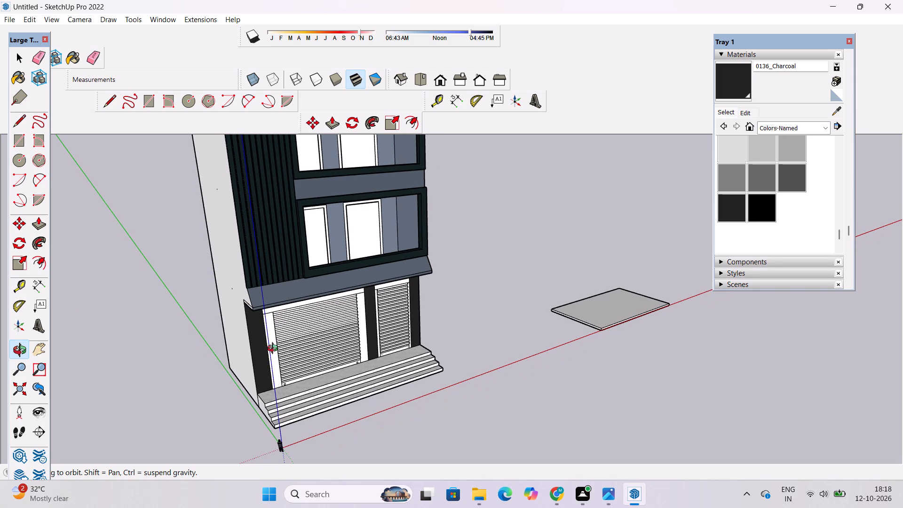
scroll(275, 348, up, 2)
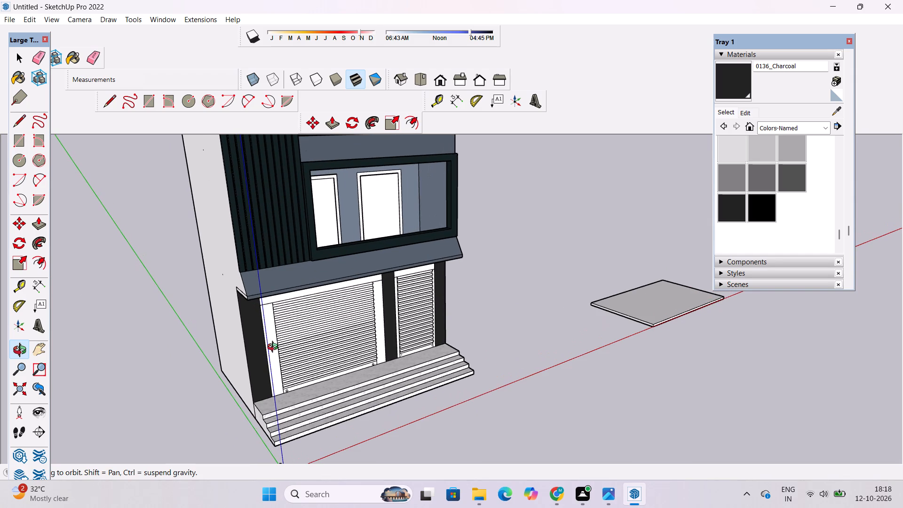
scroll(274, 347, down, 1)
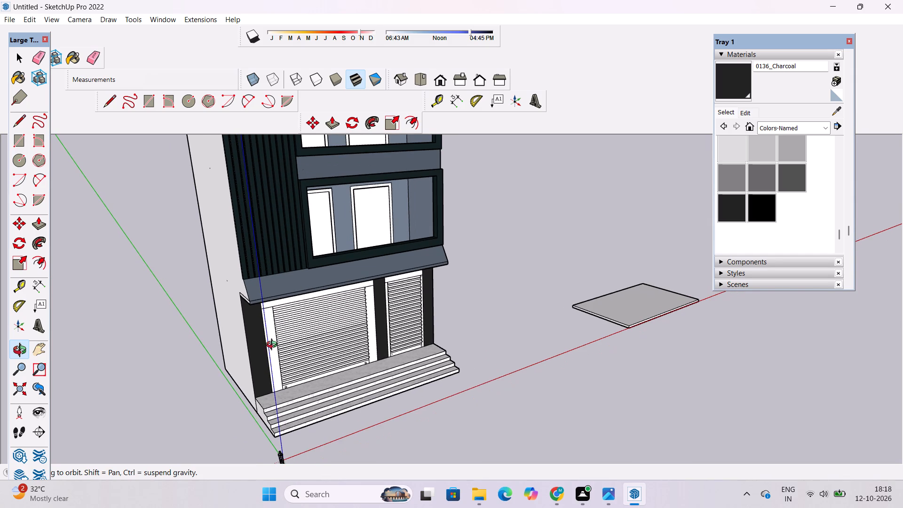
scroll(274, 346, up, 1)
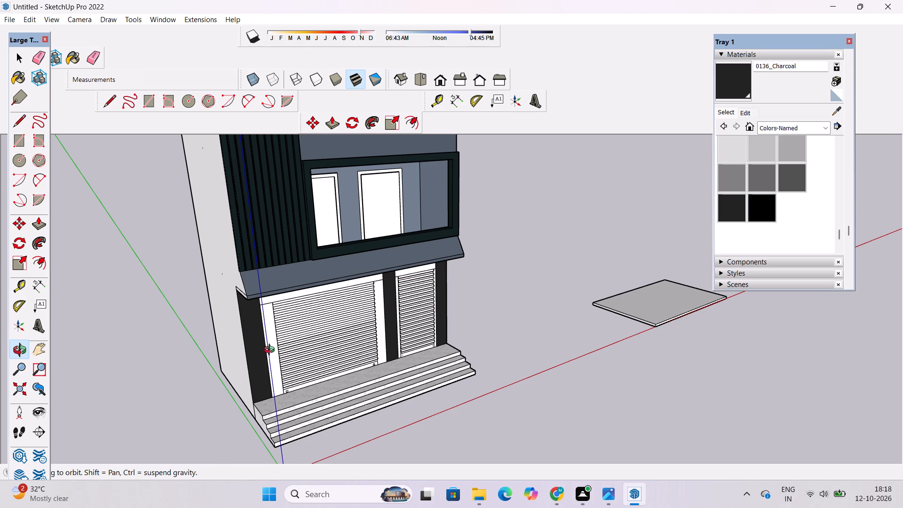
scroll(271, 351, down, 3)
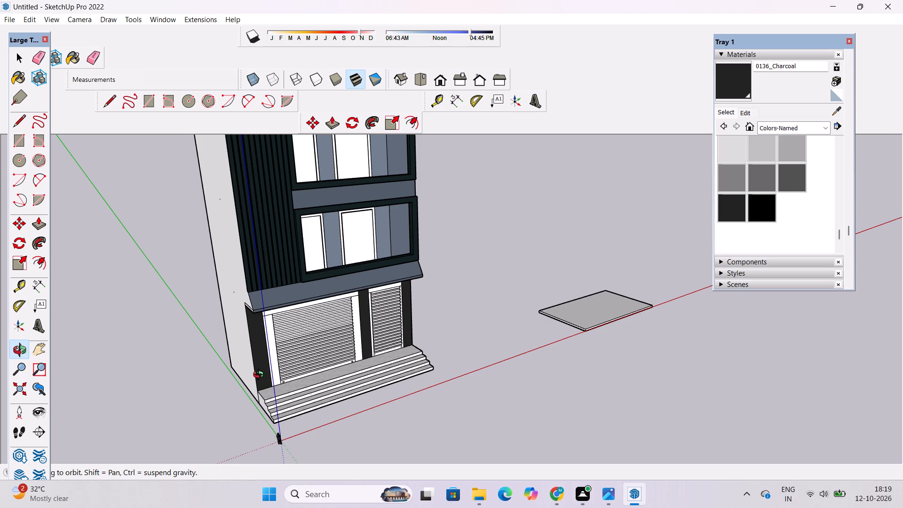
scroll(272, 330, down, 3)
shift+drag(302, 286, 313, 308)
scroll(313, 314, up, 1)
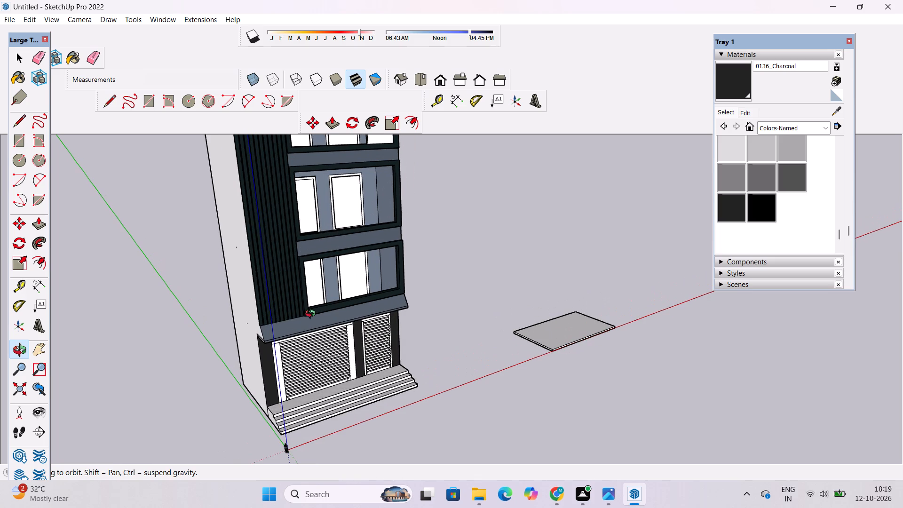
scroll(436, 371, down, 3)
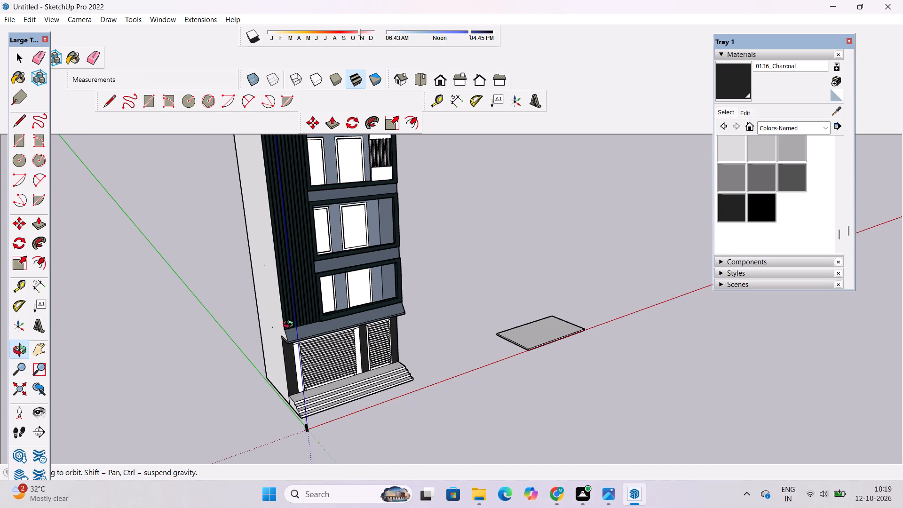
Examine the roller shutters, their surrounds and the ground-floor pillars close up.
scroll(277, 322, up, 3)
shift+drag(332, 341, 341, 365)
drag(349, 407, 322, 400)
scroll(343, 395, up, 5)
shift+drag(374, 407, 383, 372)
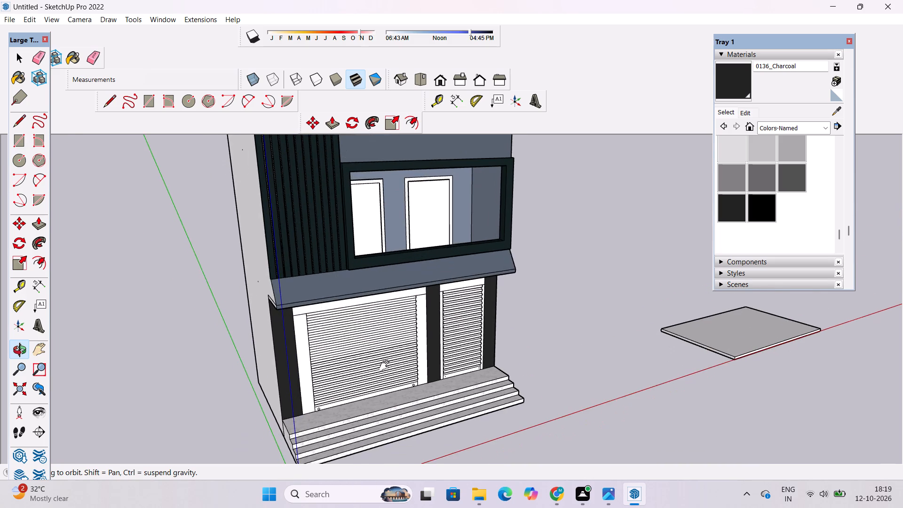
drag(427, 366, 335, 352)
scroll(358, 338, up, 5)
drag(338, 345, 373, 332)
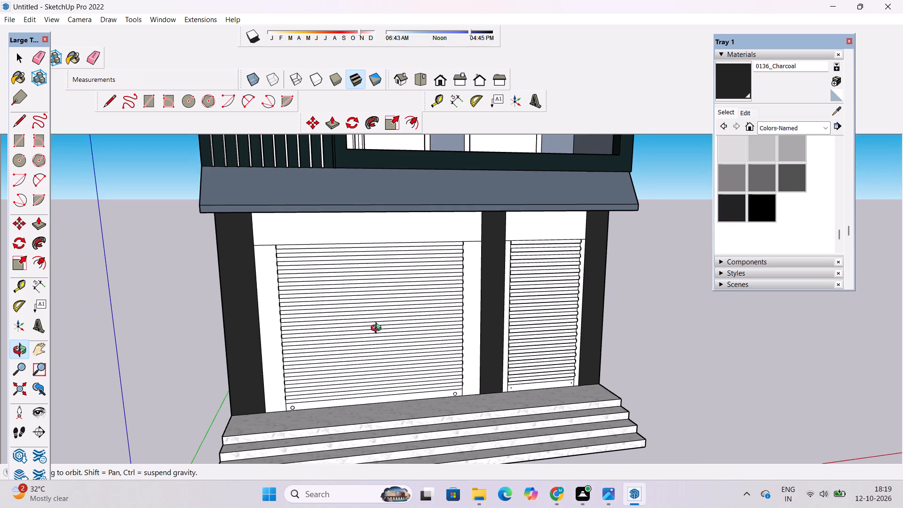
scroll(354, 287, down, 1)
scroll(325, 321, down, 4)
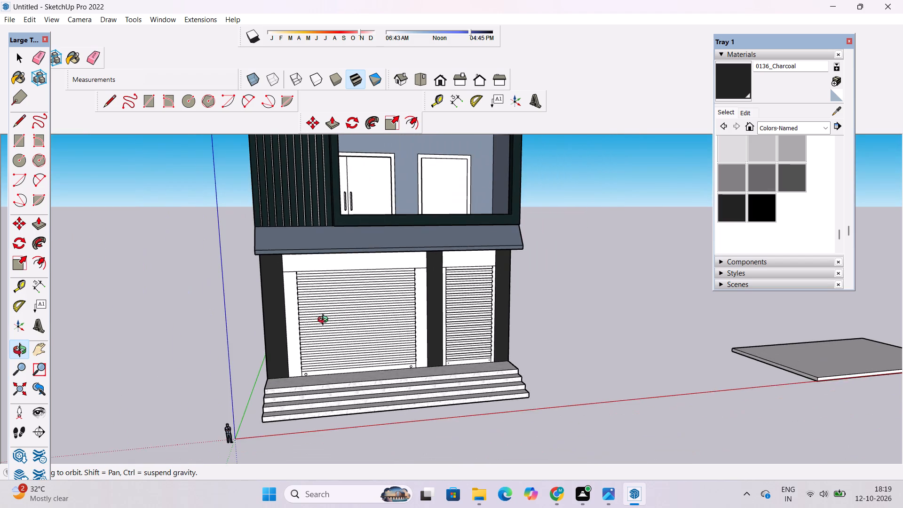
shift+drag(339, 282, 341, 304)
drag(313, 332, 331, 329)
scroll(339, 328, up, 4)
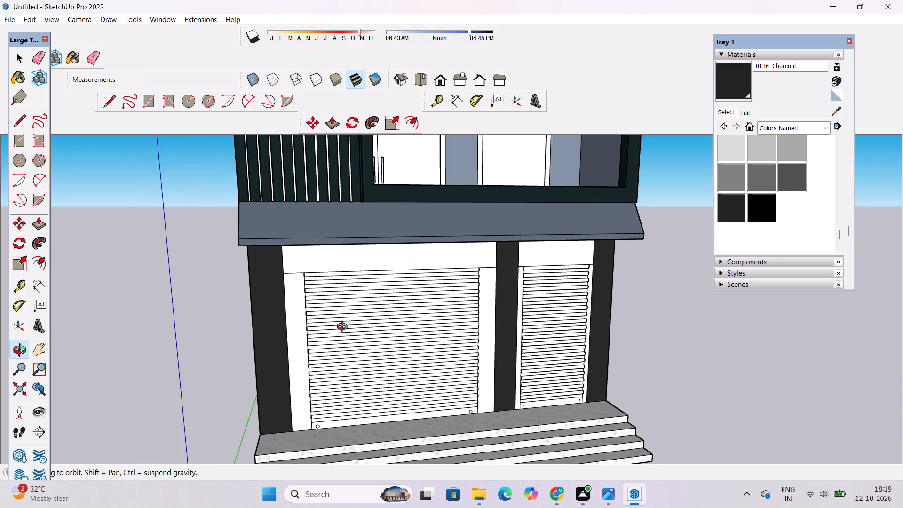
shift+drag(382, 326, 352, 327)
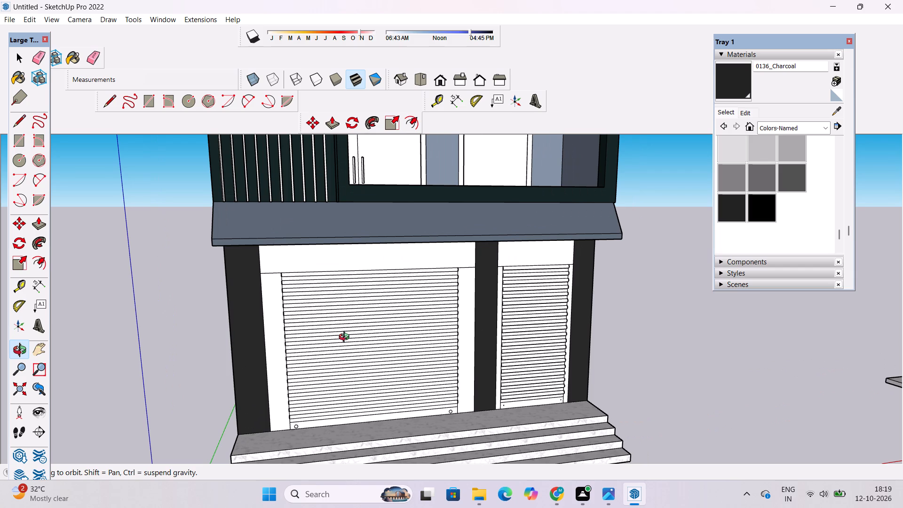
Inspect the canopy above the shutters from below, including its underside and round light fittings.
shift+drag(348, 338, 352, 349)
drag(355, 354, 332, 201)
drag(429, 236, 350, 286)
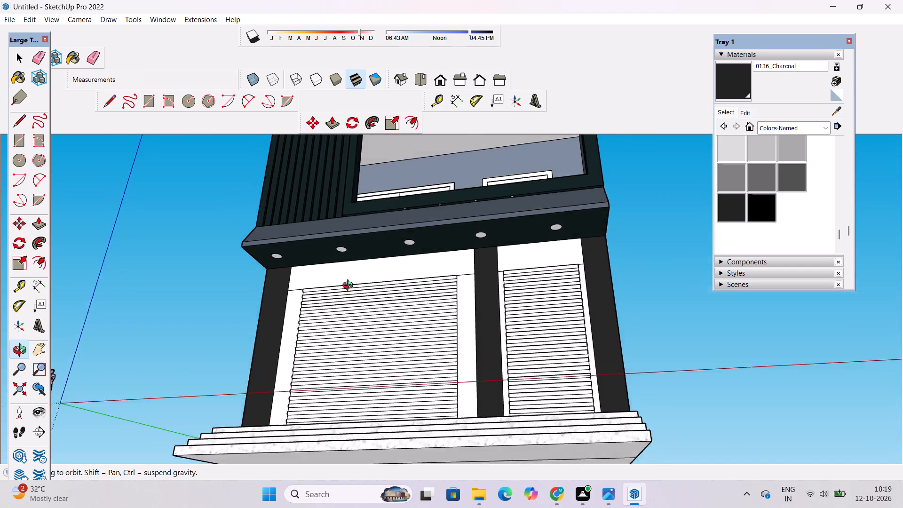
drag(350, 286, 392, 381)
scroll(467, 210, up, 5)
drag(506, 204, 497, 179)
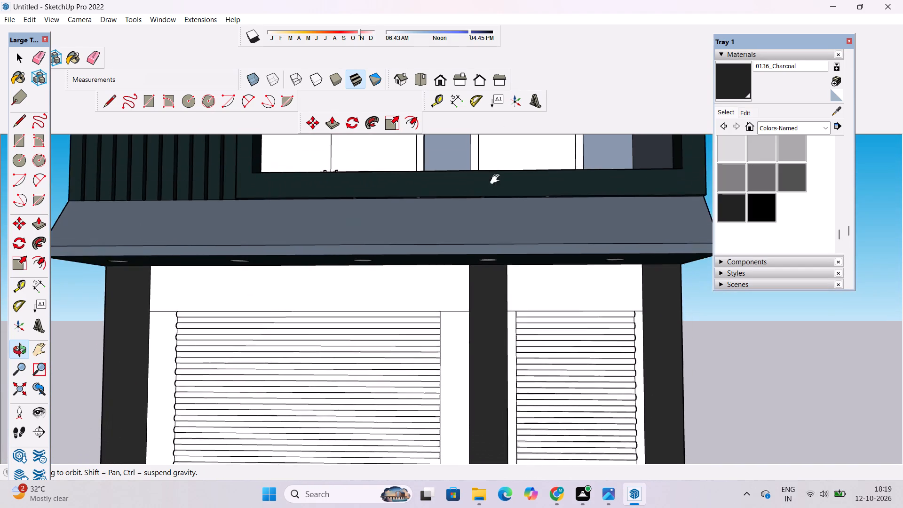
drag(497, 179, 497, 182)
scroll(483, 203, up, 3)
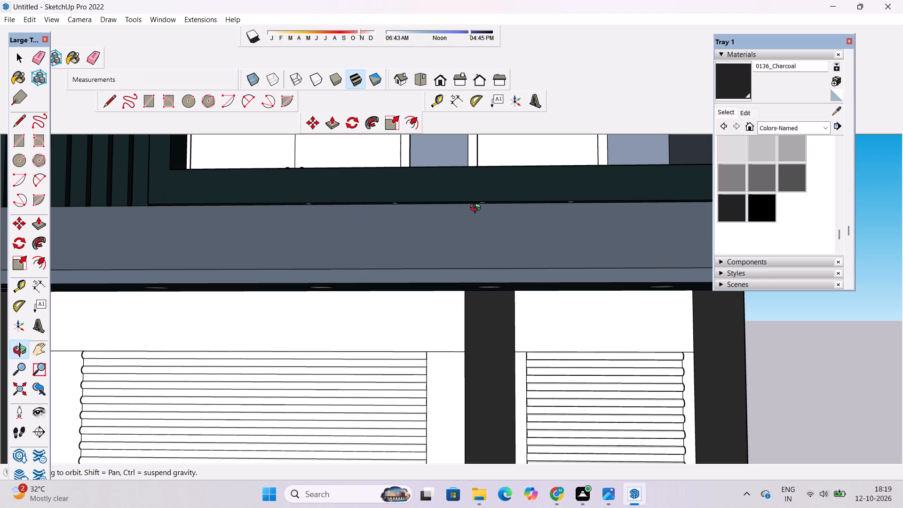
scroll(468, 205, down, 1)
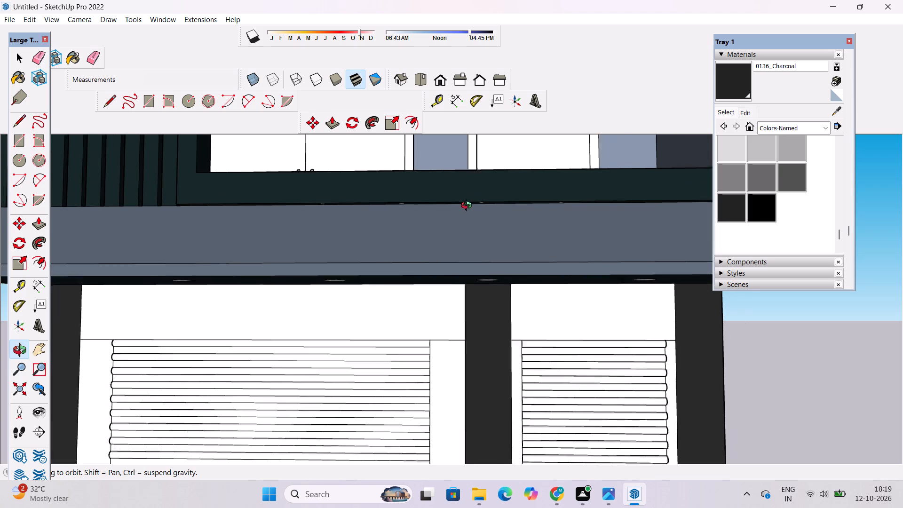
scroll(468, 206, down, 7)
drag(476, 239, 484, 192)
scroll(490, 256, up, 4)
drag(492, 285, 494, 253)
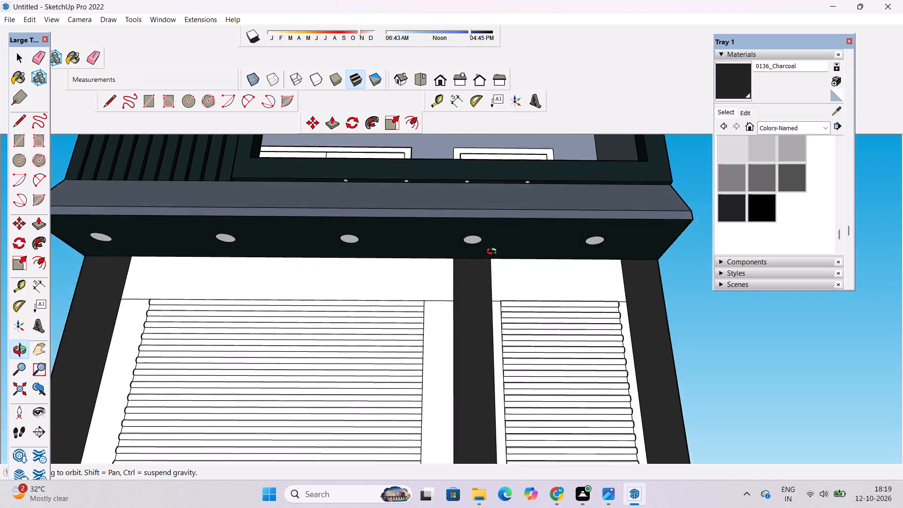
drag(494, 253, 499, 171)
scroll(486, 252, up, 4)
scroll(426, 147, down, 6)
drag(444, 209, 448, 351)
scroll(434, 317, down, 4)
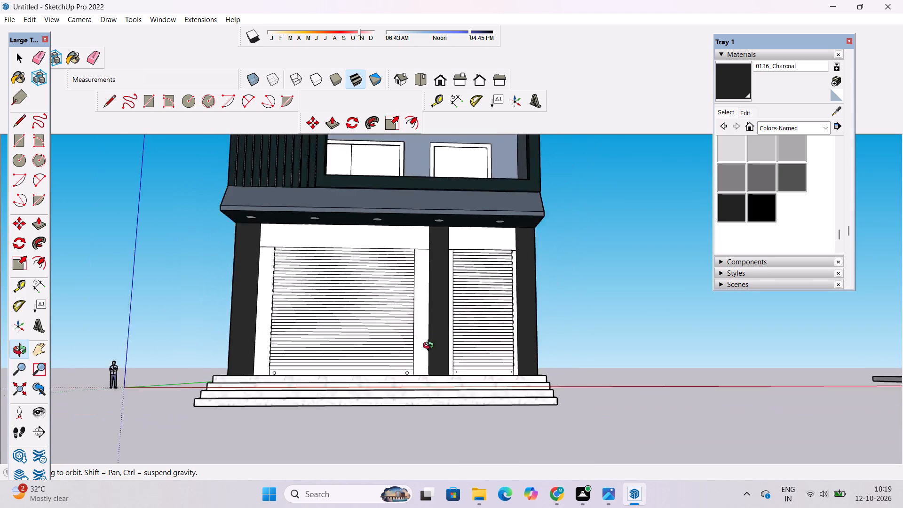
Examine the upper balconies, top-floor railing and the building's side walls from several angles.
scroll(430, 347, down, 7)
scroll(404, 288, down, 10)
scroll(394, 164, up, 10)
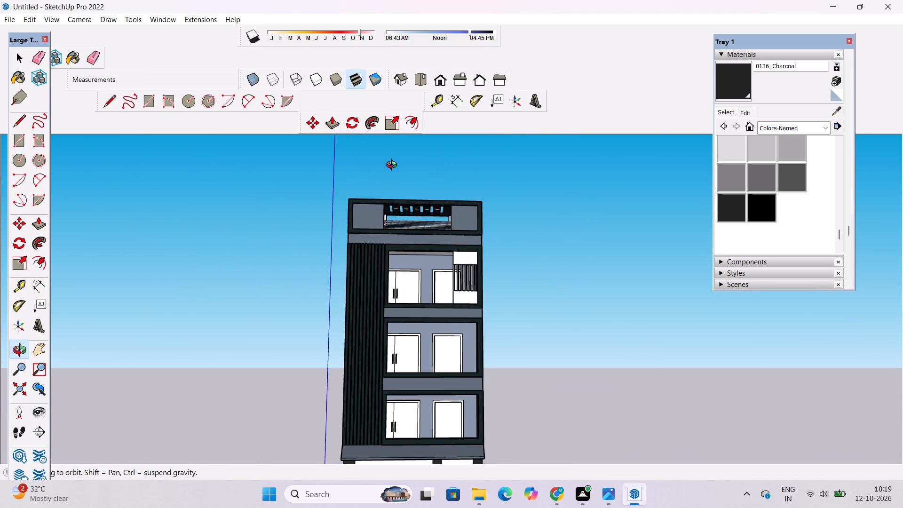
drag(426, 235, 433, 337)
scroll(420, 274, up, 5)
drag(475, 280, 342, 293)
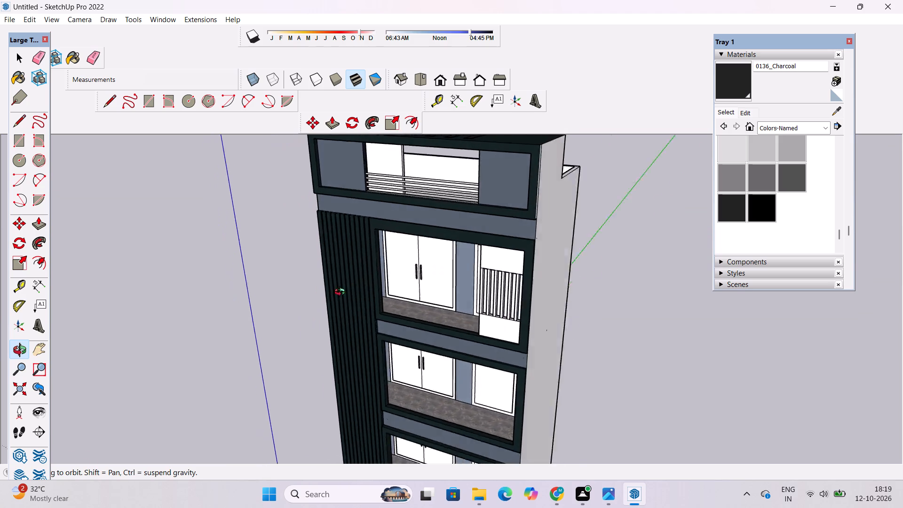
drag(342, 293, 293, 293)
drag(502, 261, 345, 268)
scroll(384, 269, up, 3)
drag(587, 268, 379, 248)
scroll(354, 242, down, 4)
drag(360, 271, 536, 279)
scroll(407, 236, down, 5)
drag(381, 262, 561, 230)
scroll(483, 193, up, 3)
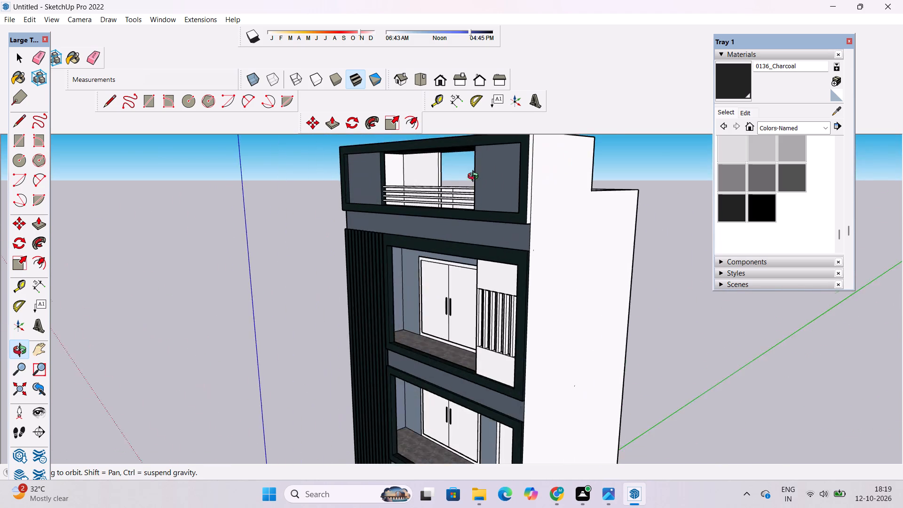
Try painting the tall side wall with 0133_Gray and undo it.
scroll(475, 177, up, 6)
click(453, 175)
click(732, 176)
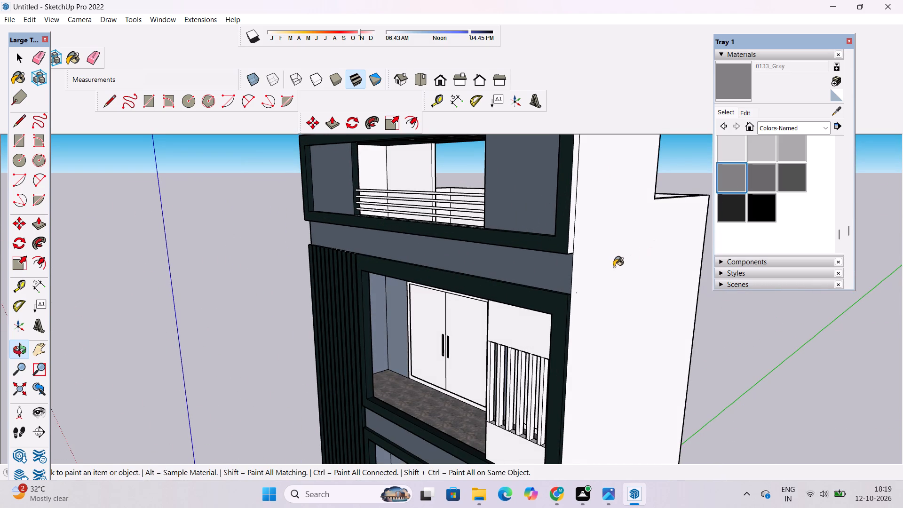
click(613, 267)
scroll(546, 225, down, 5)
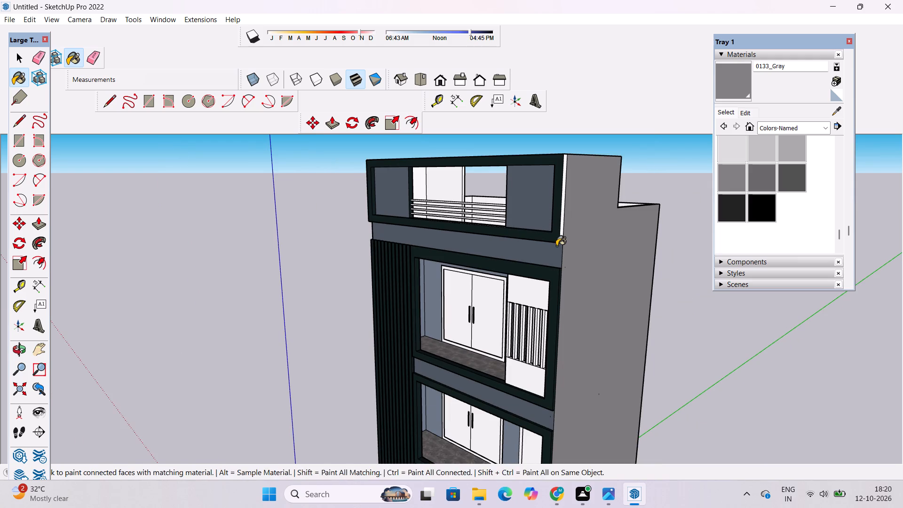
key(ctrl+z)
Paint both of the building's tall side walls with the 0130_Gainsboro colour.
click(721, 146)
click(593, 247)
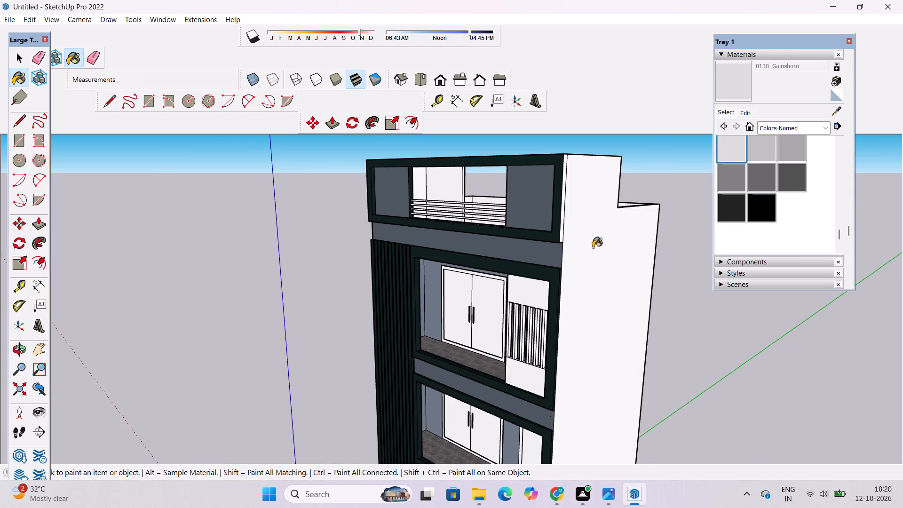
scroll(591, 239, down, 5)
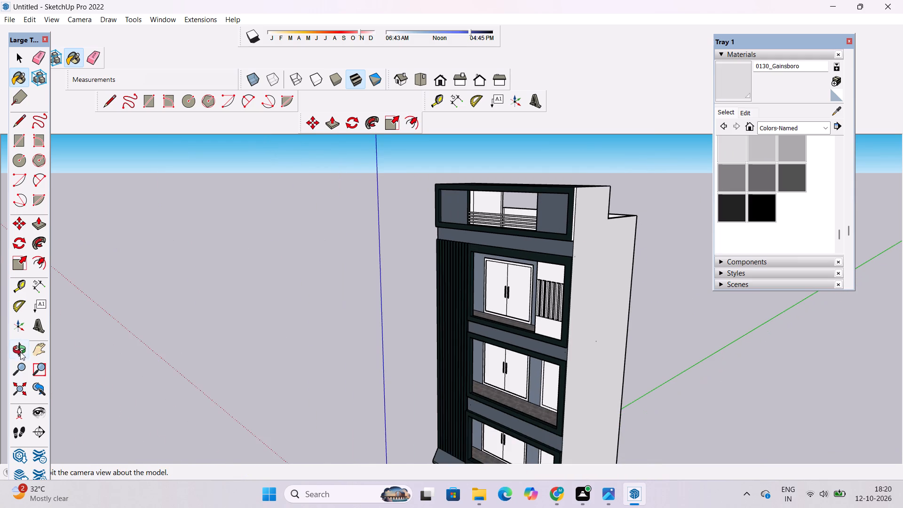
click(20, 352)
drag(277, 266, 545, 261)
drag(327, 284, 413, 284)
scroll(431, 241, down, 6)
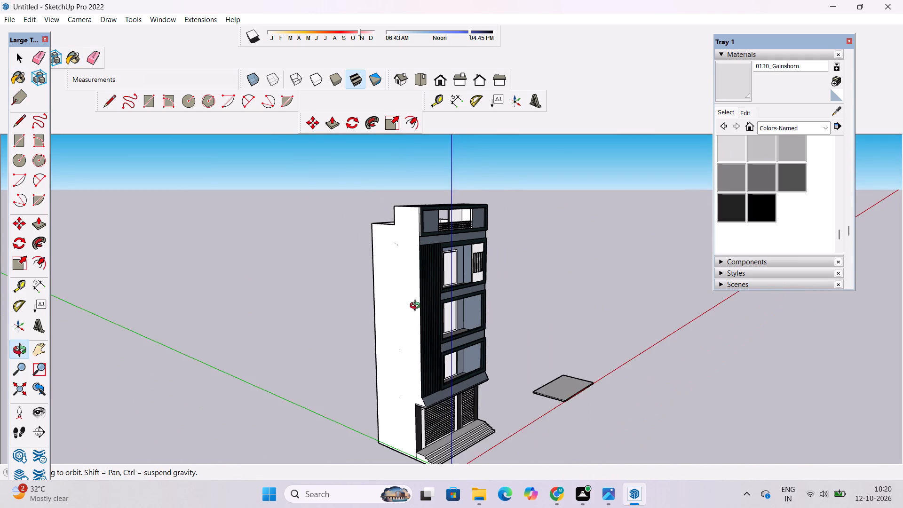
scroll(414, 301, down, 4)
scroll(400, 330, up, 5)
click(729, 82)
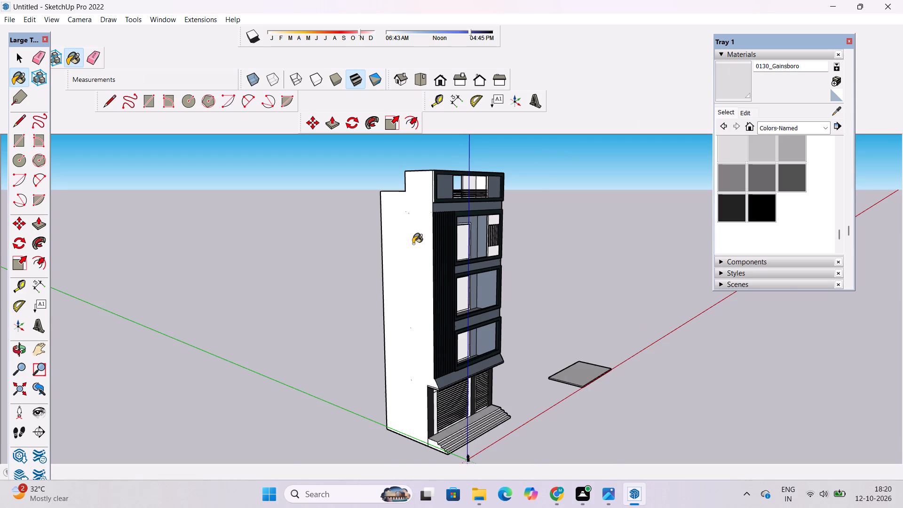
scroll(413, 244, up, 4)
click(417, 230)
Paint the building's rear wall with 0130_Gainsboro.
click(22, 351)
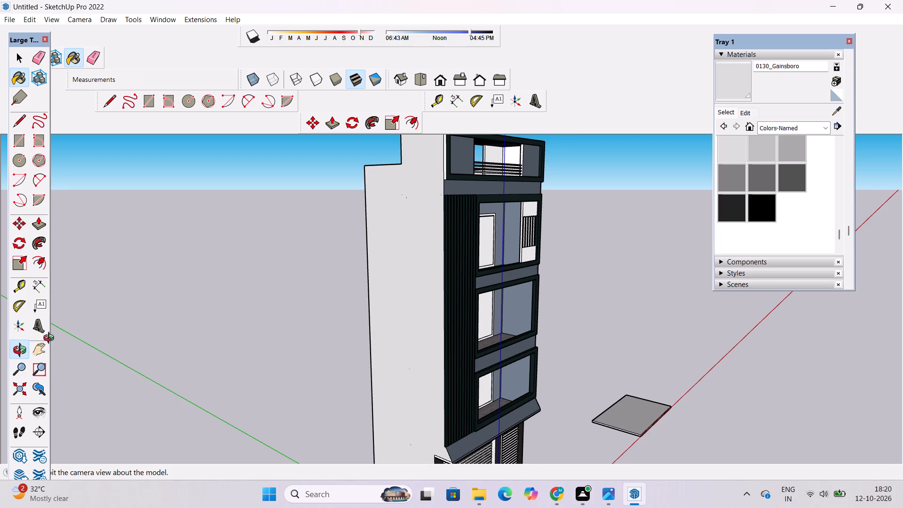
drag(193, 280, 428, 264)
scroll(452, 242, down, 5)
drag(441, 263, 507, 322)
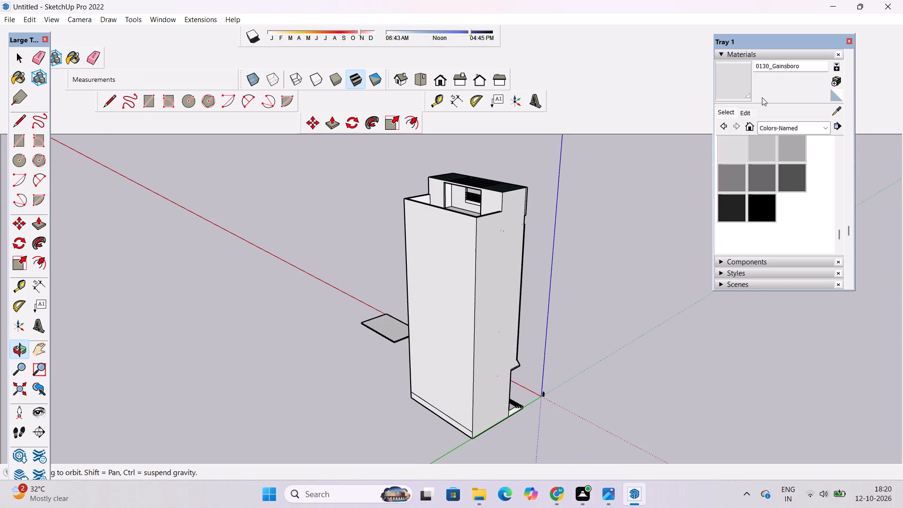
click(722, 89)
click(449, 269)
scroll(486, 231, up, 3)
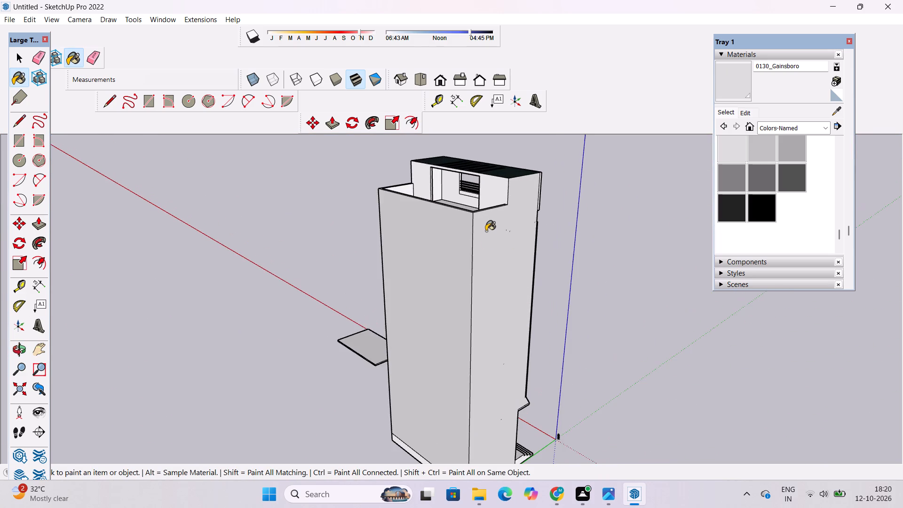
Erase the horizontal edge that separates the narrow base strip from the rear wall.
scroll(468, 245, down, 4)
scroll(419, 279, down, 5)
scroll(468, 447, up, 5)
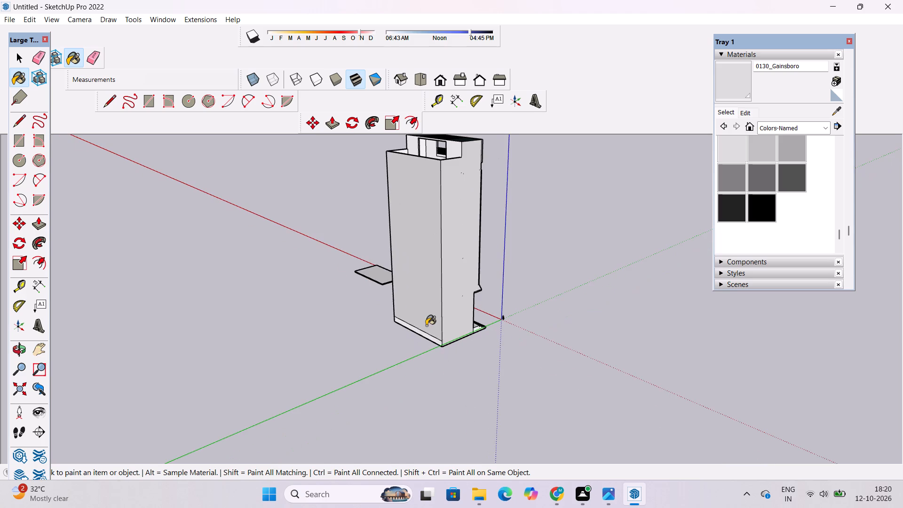
key(e)
scroll(417, 310, up, 5)
click(422, 332)
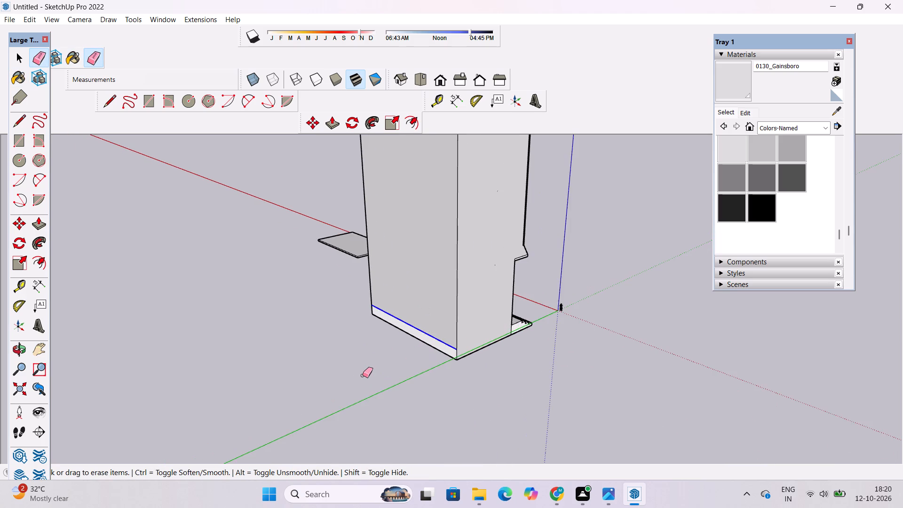
Paint the merged rear wall, including its base, with 0130_Gainsboro.
scroll(357, 382, down, 6)
click(727, 82)
click(390, 226)
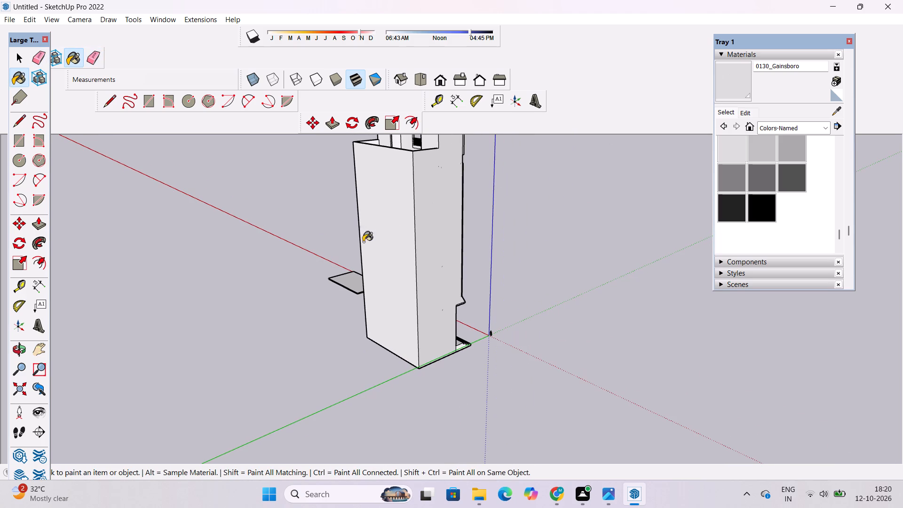
Review the front facade and both side walls from several angles.
click(24, 352)
drag(514, 285, 335, 298)
scroll(333, 298, down, 5)
drag(467, 346, 325, 336)
scroll(429, 232, up, 6)
drag(485, 333, 433, 320)
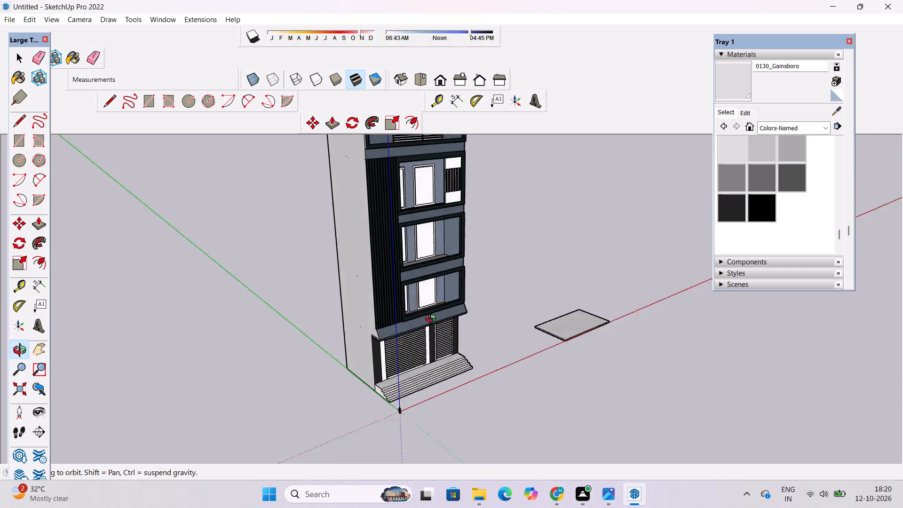
drag(433, 320, 307, 311)
scroll(343, 290, down, 5)
drag(462, 313, 302, 298)
scroll(422, 172, up, 8)
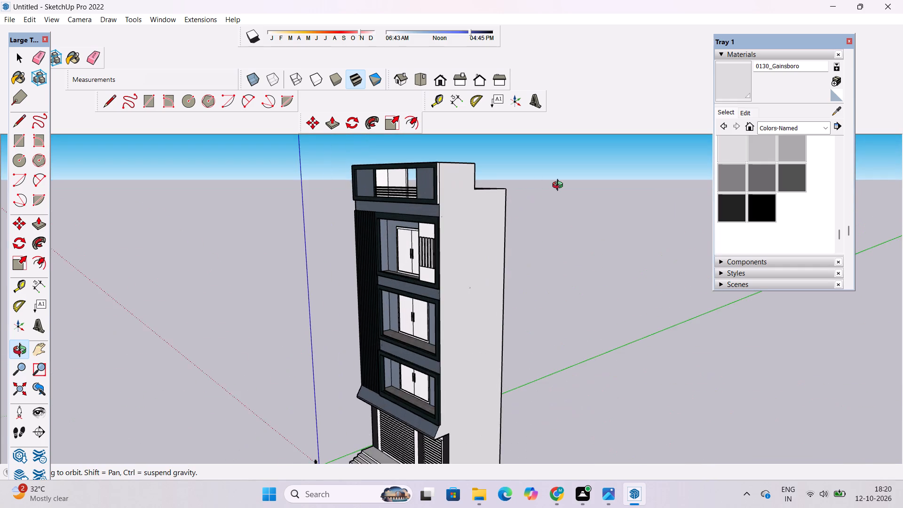
Paint the rooftop terrace's room wall, floor and parapet top with 0130_Gainsboro.
drag(560, 186, 150, 366)
scroll(455, 255, up, 5)
drag(458, 263, 453, 246)
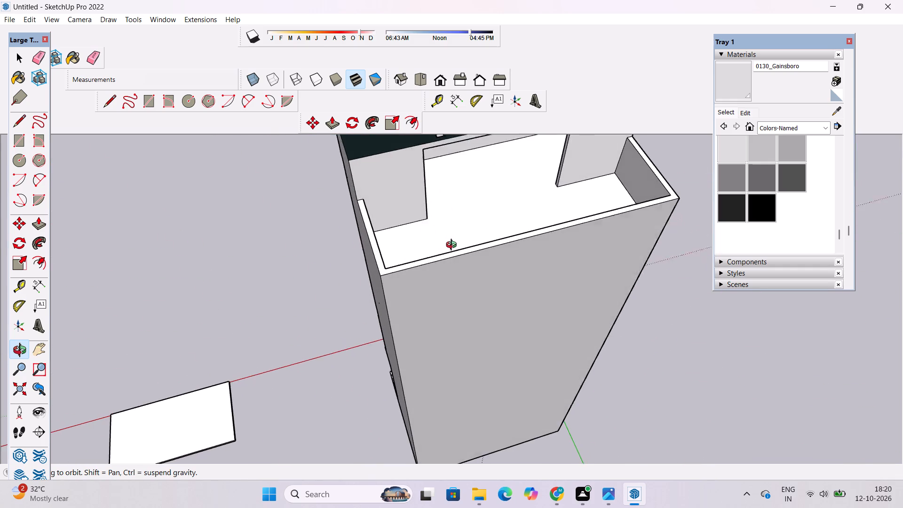
drag(453, 246, 452, 242)
scroll(375, 245, up, 4)
drag(301, 298, 438, 298)
shift+drag(471, 265, 404, 323)
scroll(412, 287, down, 4)
shift+drag(453, 257, 406, 324)
drag(406, 322, 420, 291)
click(732, 90)
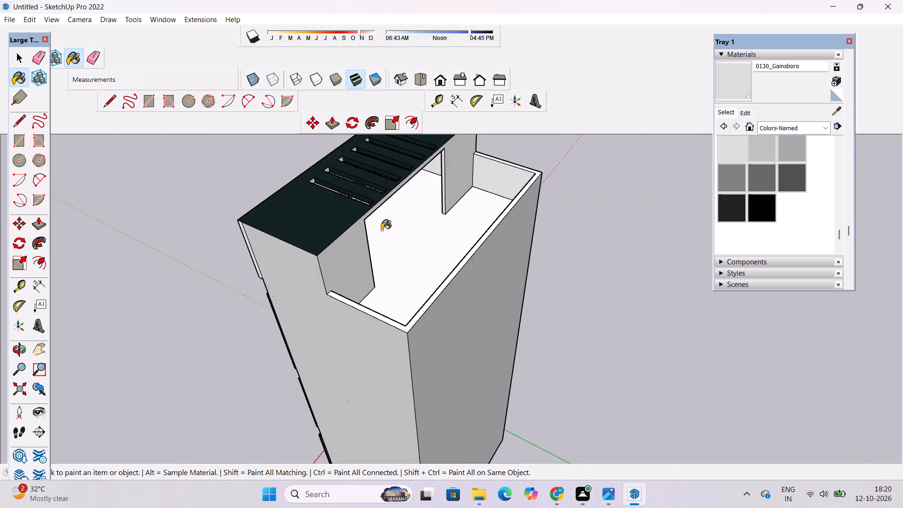
click(341, 250)
scroll(363, 303, up, 4)
click(412, 295)
click(411, 337)
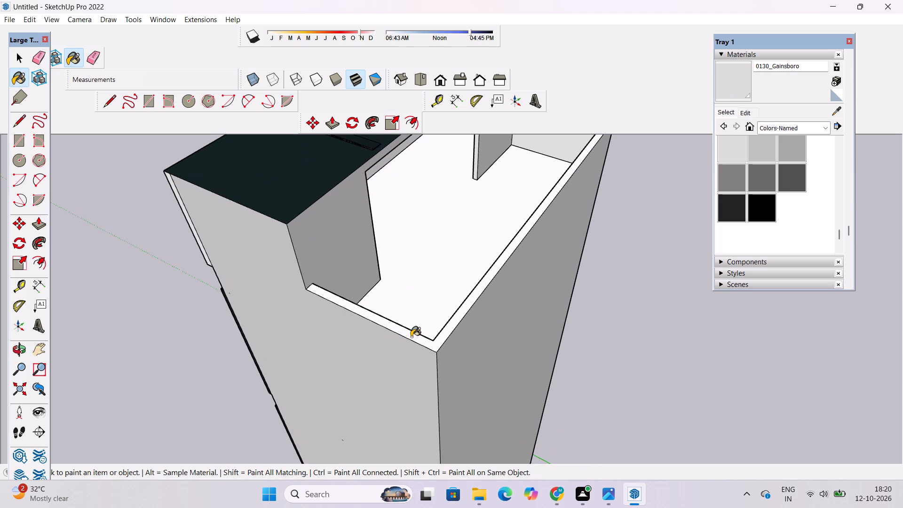
Examine the roof, balconies and full front facade for parts that still need colour.
key(o)
scroll(393, 294, down, 6)
drag(248, 321, 479, 289)
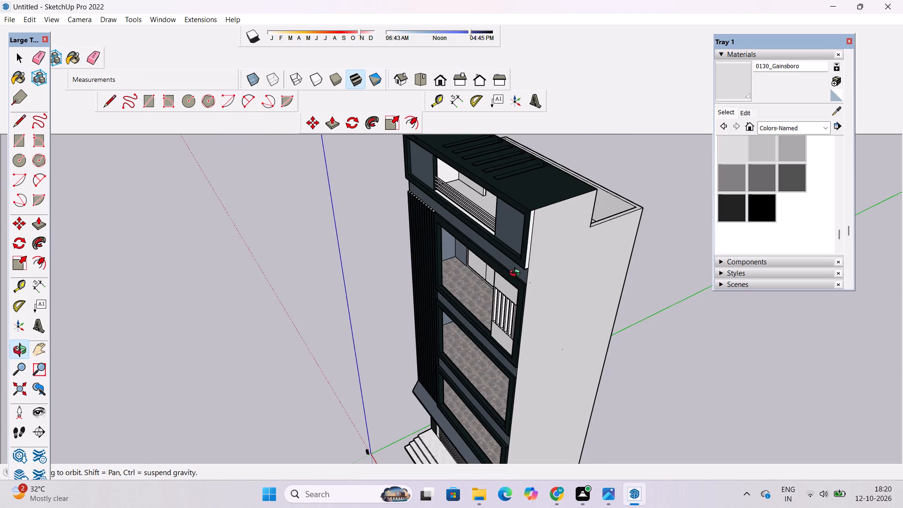
scroll(522, 262, up, 1)
shift+drag(521, 252, 418, 252)
drag(402, 275, 646, 254)
drag(511, 322, 510, 220)
scroll(484, 256, down, 5)
shift+drag(488, 345, 450, 226)
drag(471, 410, 463, 351)
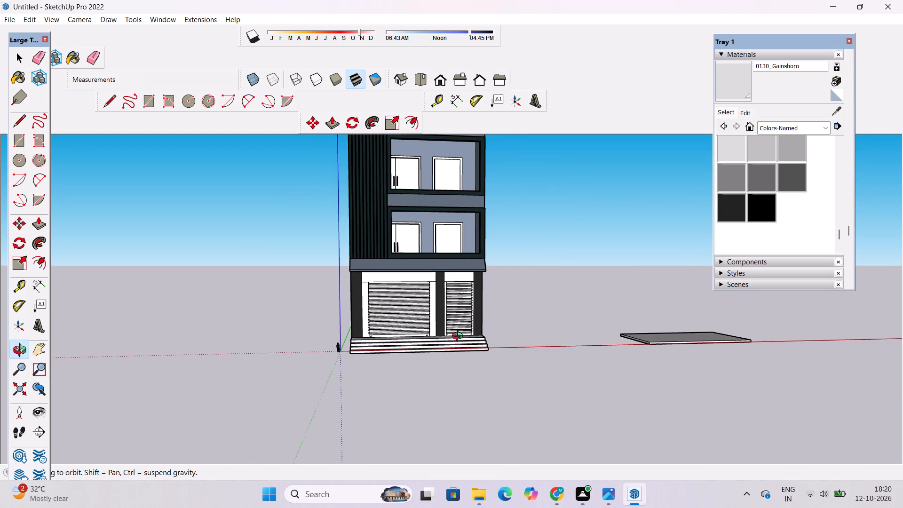
scroll(456, 341, down, 3)
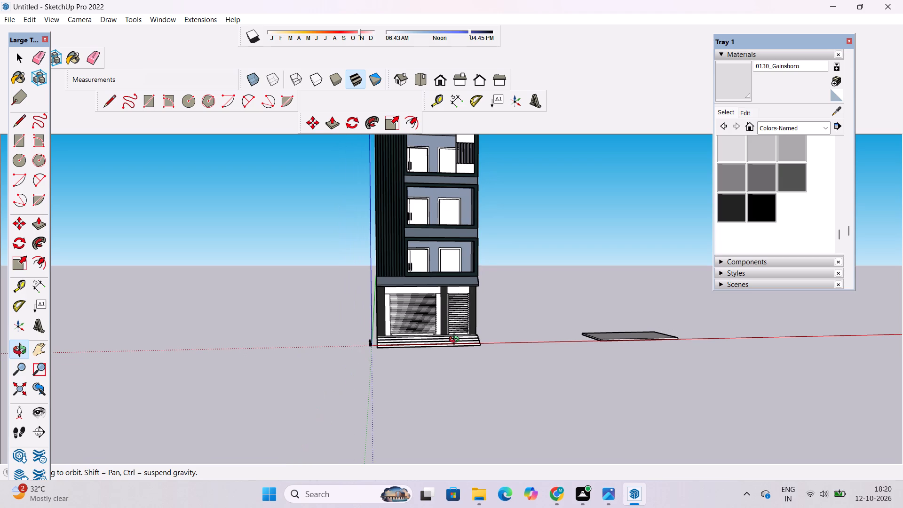
shift+scroll(454, 328, down, 4)
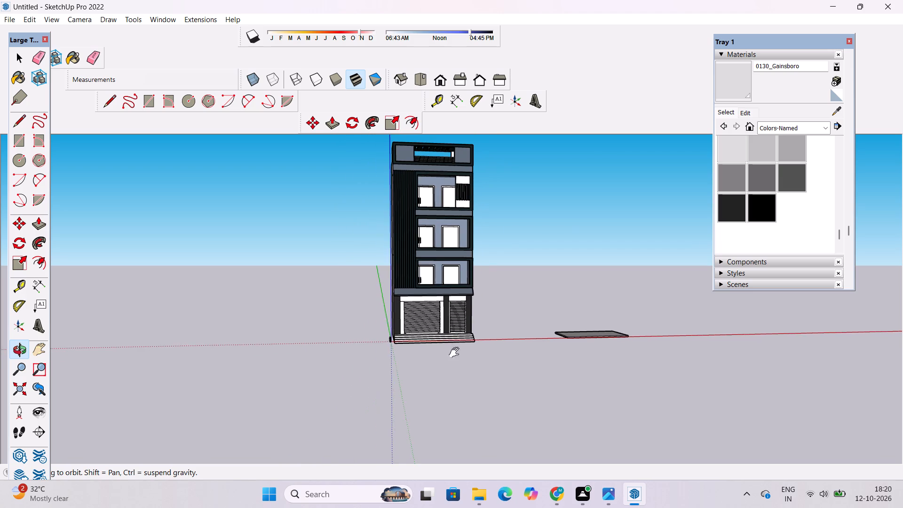
shift+drag(458, 364, 459, 326)
scroll(453, 290, up, 4)
shift+drag(451, 286, 441, 288)
scroll(441, 289, up, 3)
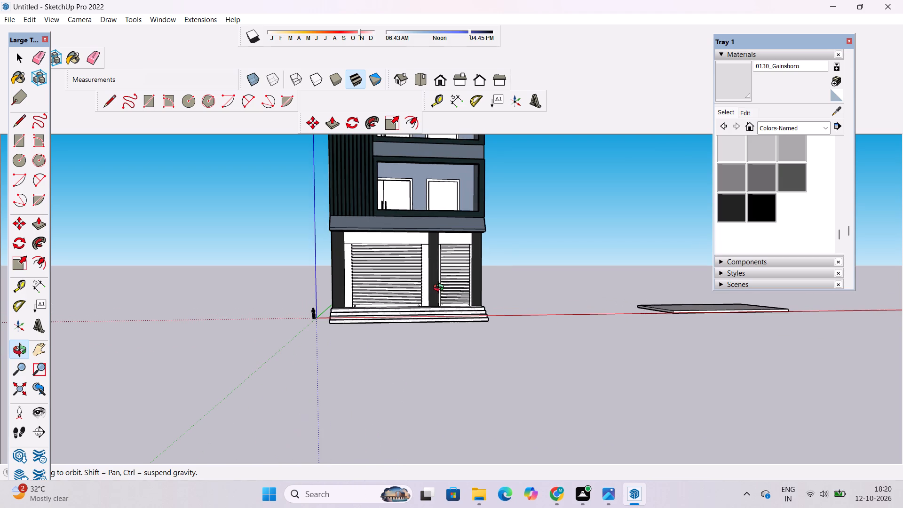
scroll(439, 289, up, 1)
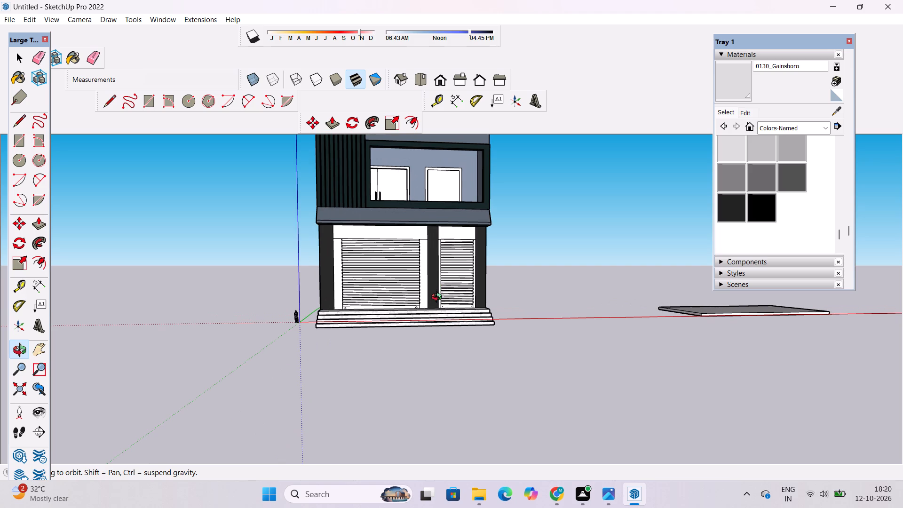
Examine the roller shutters, their surrounds, the pillars and the entrance steps close up from the front.
scroll(439, 298, down, 5)
shift+drag(422, 329, 422, 287)
drag(422, 286, 408, 323)
scroll(385, 236, up, 9)
shift+drag(451, 258, 430, 257)
scroll(492, 261, up, 3)
drag(598, 271, 573, 268)
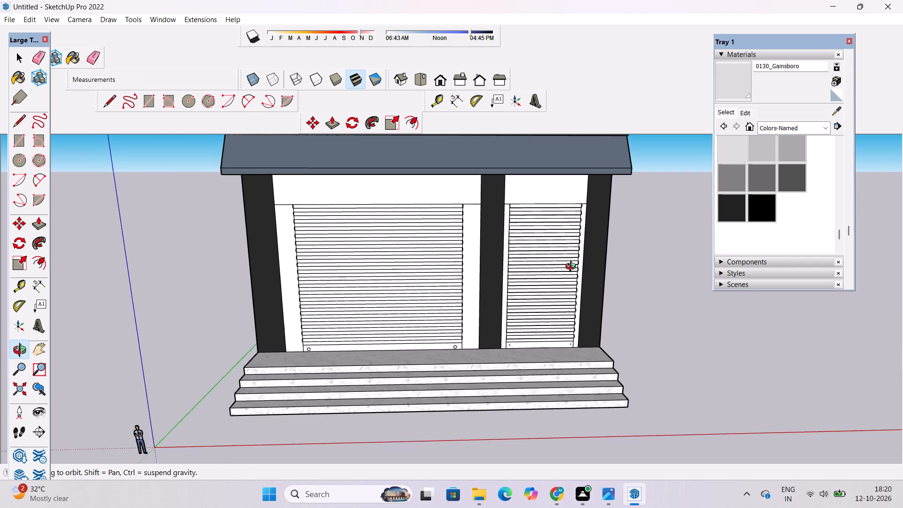
drag(573, 268, 570, 267)
scroll(513, 267, down, 3)
shift+drag(512, 263, 491, 256)
scroll(489, 280, up, 4)
shift+drag(491, 282, 477, 283)
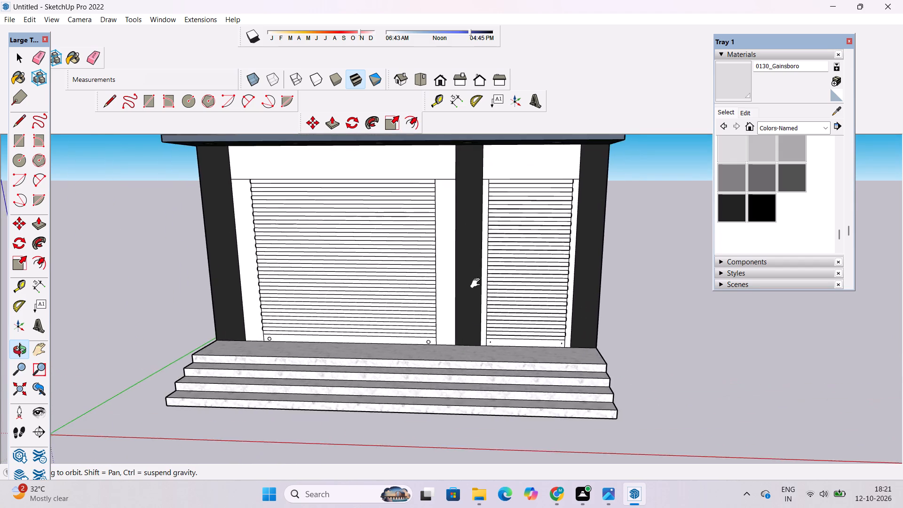
shift+drag(477, 283, 459, 297)
scroll(459, 287, down, 5)
shift+drag(459, 289, 462, 302)
shift+scroll(465, 302, down, 5)
shift+click(470, 301)
shift+drag(472, 300, 475, 302)
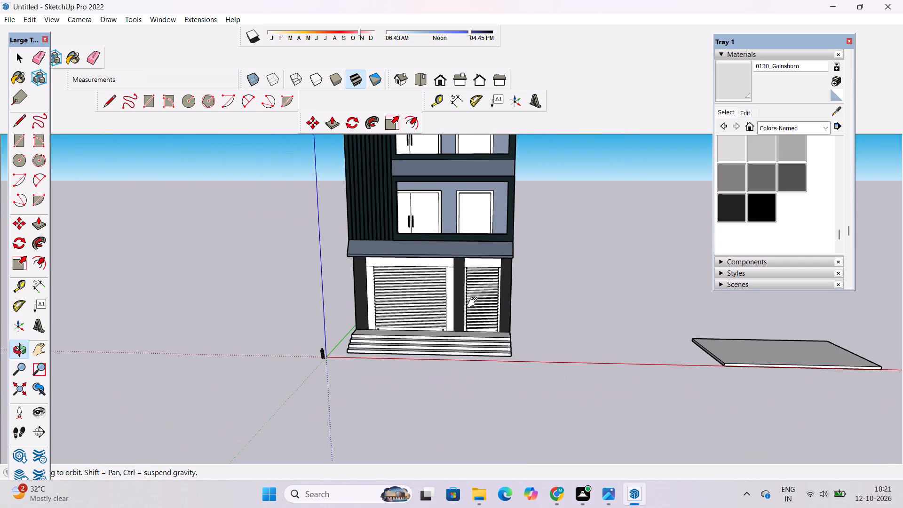
shift+drag(475, 302, 475, 305)
shift+click(471, 302)
Paint the ceiling of the lowest balcony with the named colour 0033_NavajoWhite.
drag(459, 309, 462, 182)
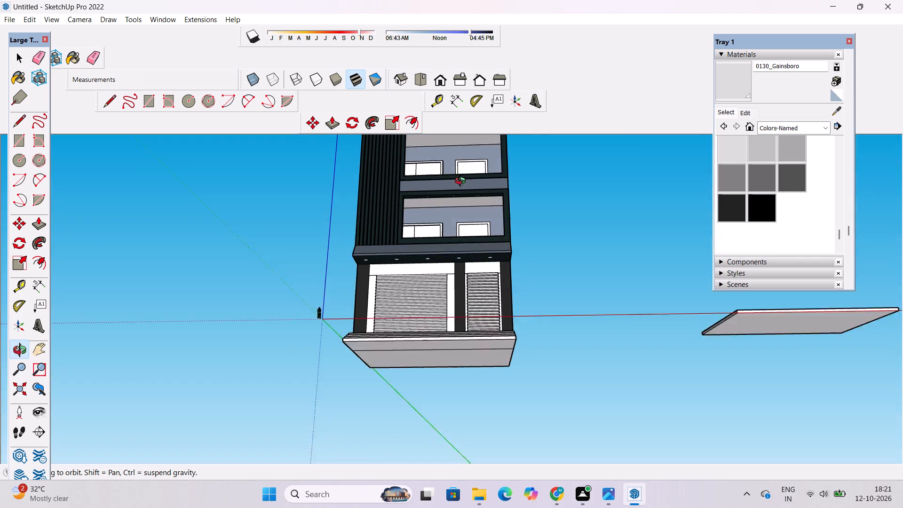
drag(462, 182, 463, 181)
scroll(449, 200, up, 4)
shift+drag(449, 205, 450, 219)
scroll(768, 199, up, 3)
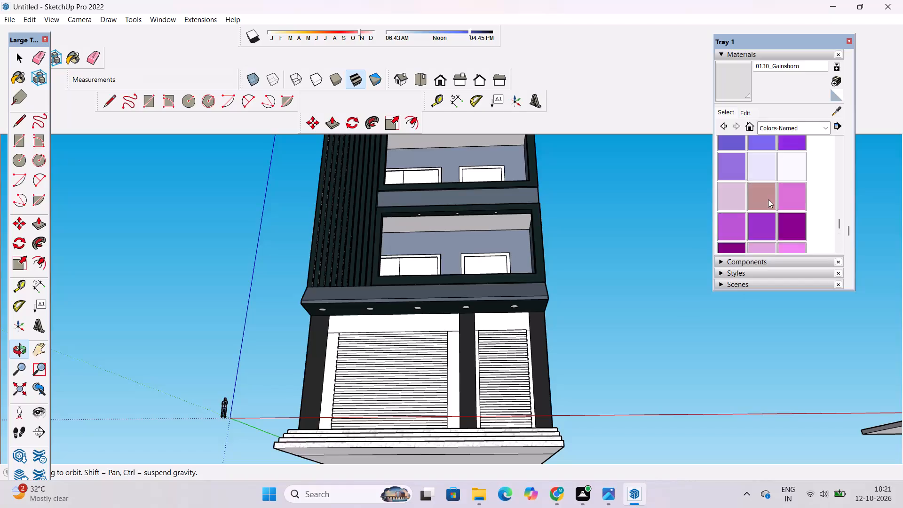
scroll(768, 199, up, 11)
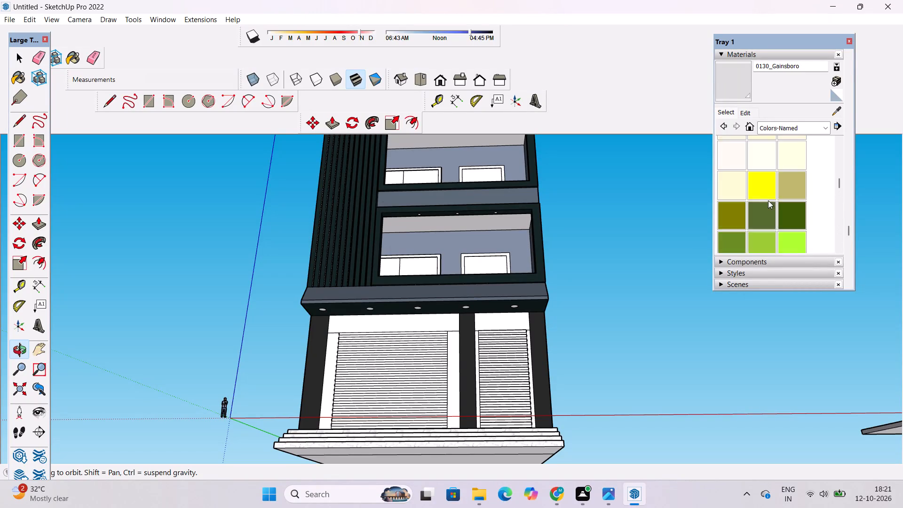
scroll(768, 200, up, 4)
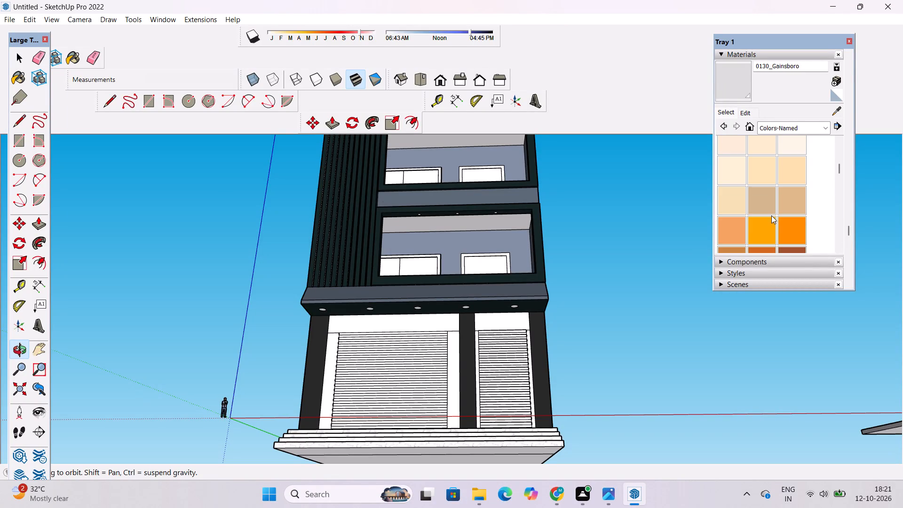
click(793, 167)
scroll(466, 214, up, 4)
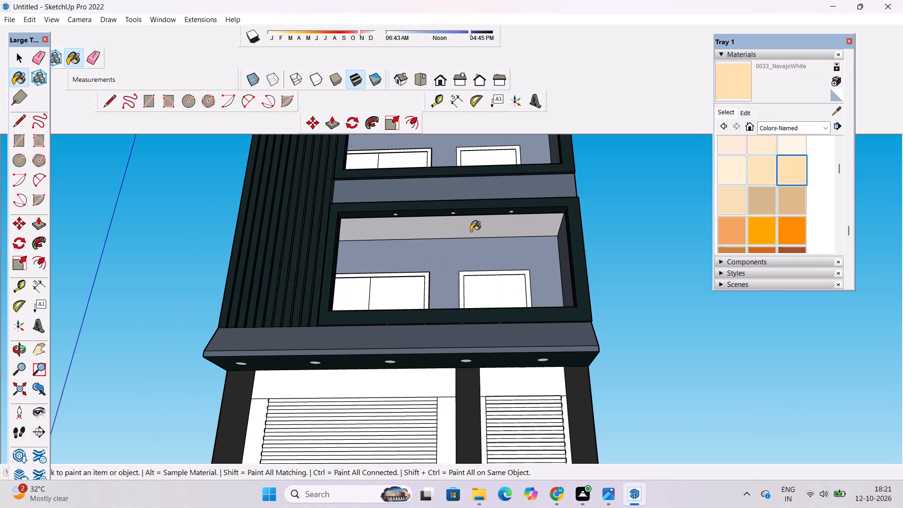
click(471, 231)
Paint the ceilings of the second and third balconies with 0033_NavajoWhite.
scroll(438, 306, down, 9)
scroll(449, 231, up, 9)
click(473, 186)
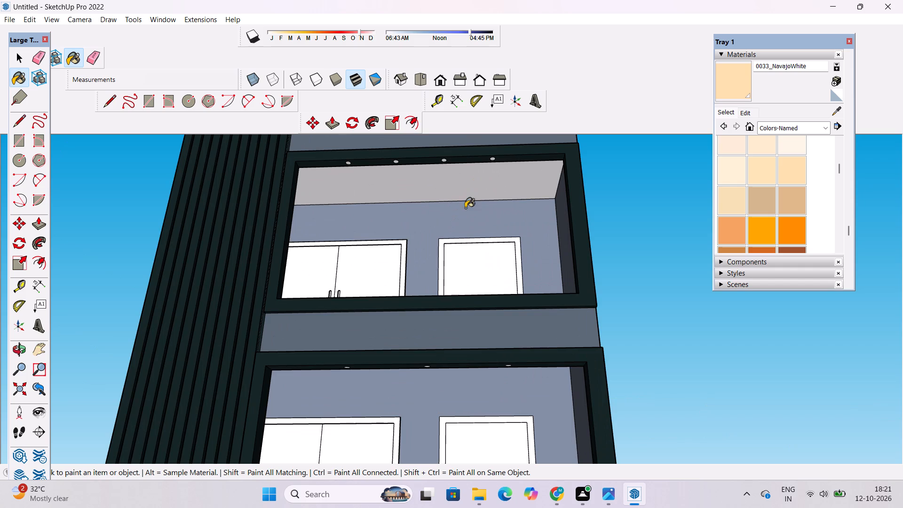
scroll(418, 345, down, 10)
scroll(415, 209, up, 3)
click(420, 200)
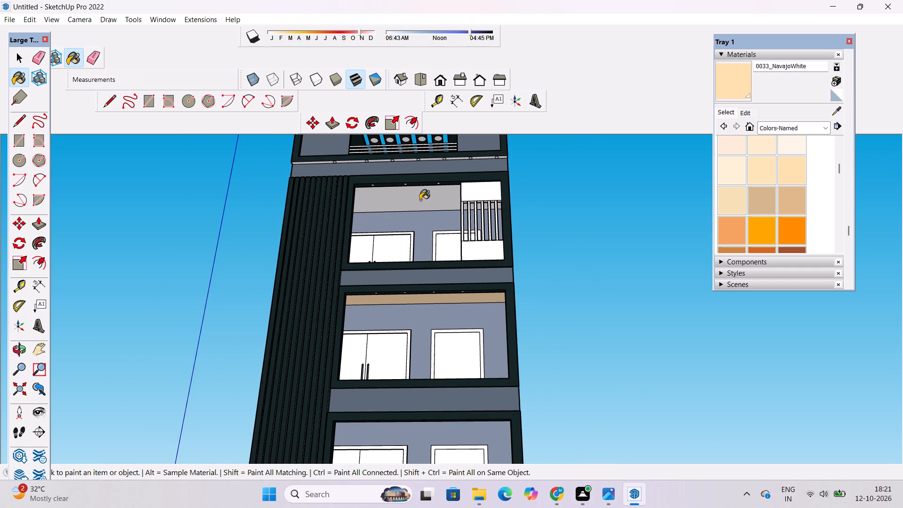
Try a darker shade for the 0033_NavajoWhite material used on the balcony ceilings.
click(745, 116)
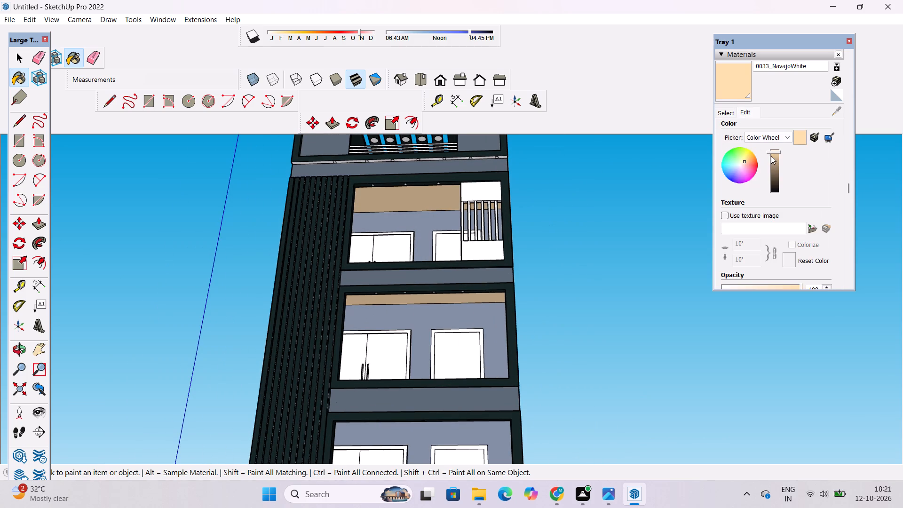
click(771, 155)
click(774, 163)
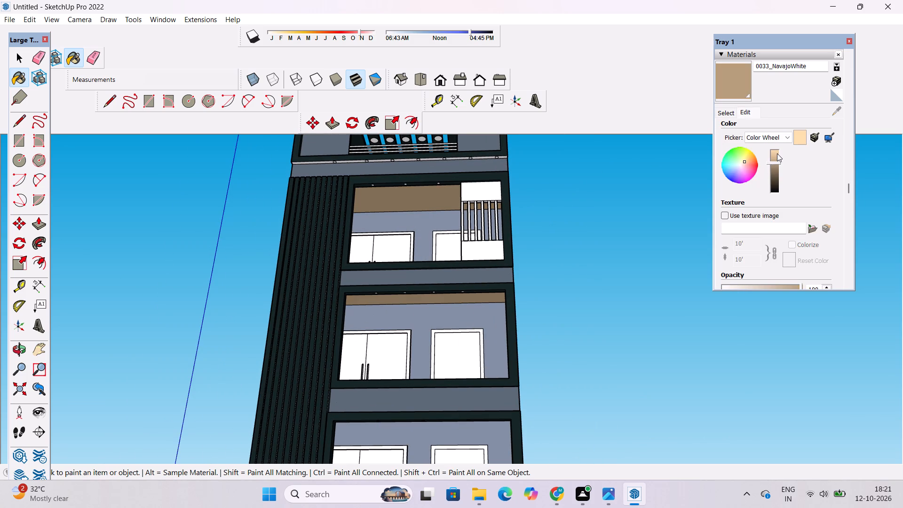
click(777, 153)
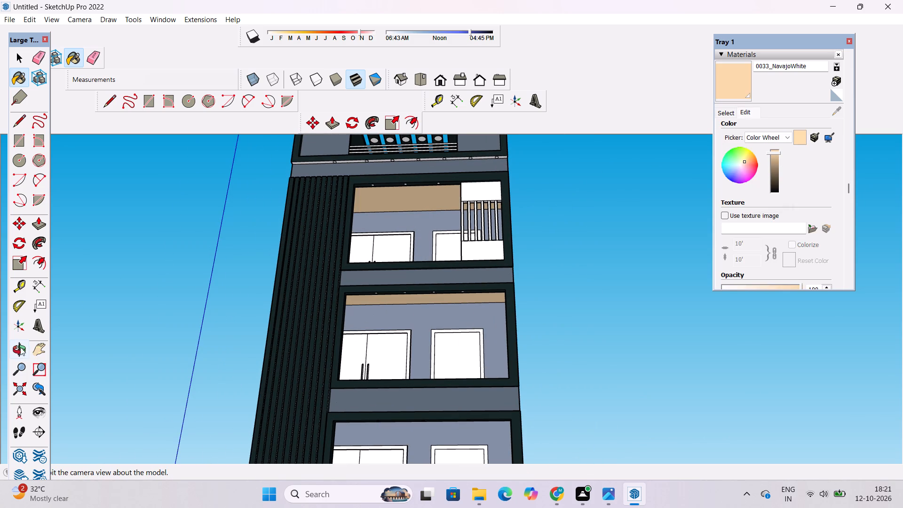
Examine the balcony ceilings and the front facade down to the shutters and steps for parts that still need colour.
click(20, 347)
drag(509, 264, 506, 202)
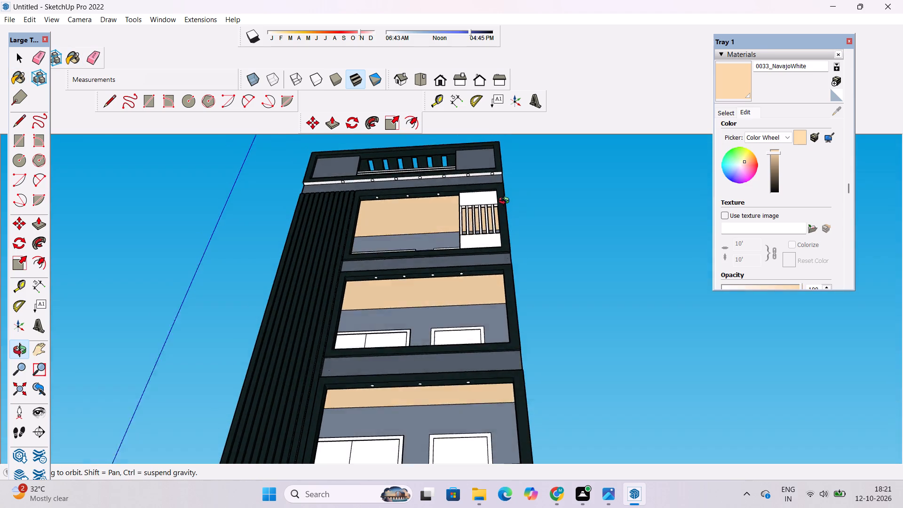
drag(506, 202, 510, 217)
scroll(504, 222, down, 3)
drag(501, 263, 503, 424)
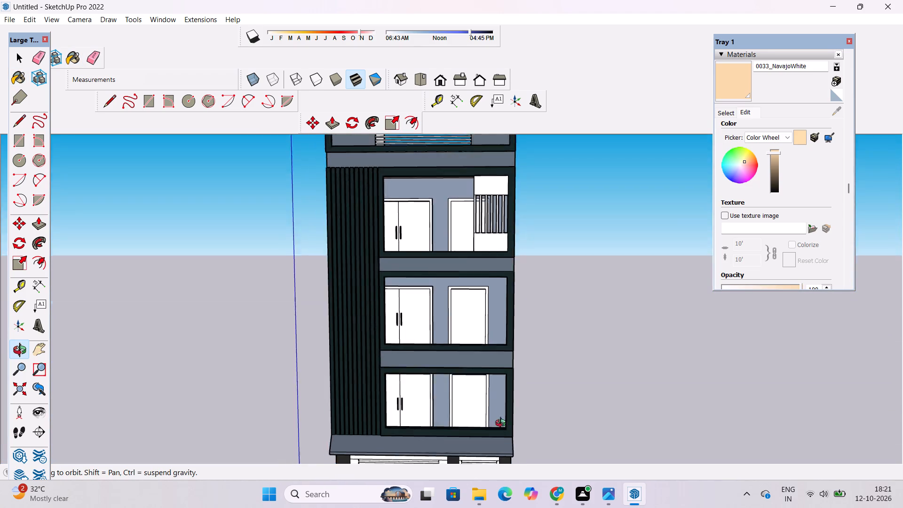
drag(503, 424, 501, 431)
scroll(415, 319, down, 5)
scroll(446, 383, up, 4)
scroll(417, 302, down, 10)
scroll(432, 381, up, 4)
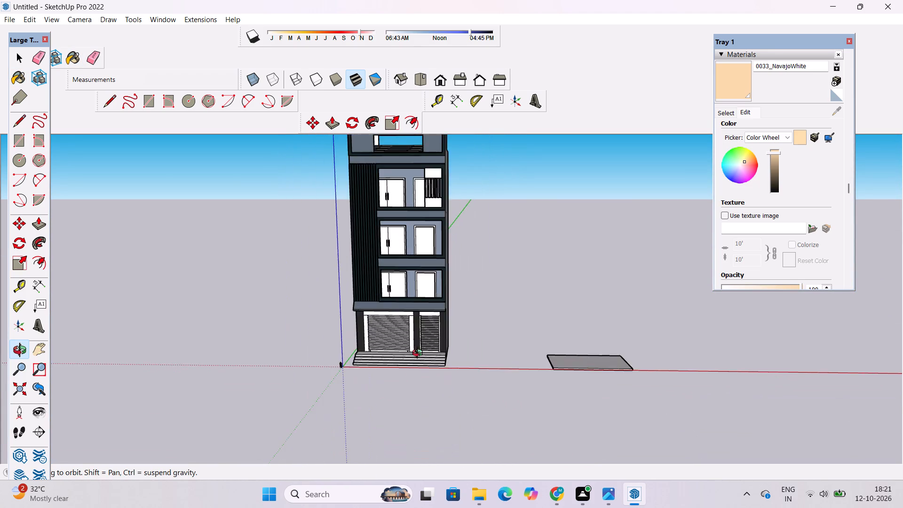
scroll(420, 354, up, 6)
drag(392, 377, 451, 377)
scroll(388, 310, down, 3)
scroll(412, 252, up, 4)
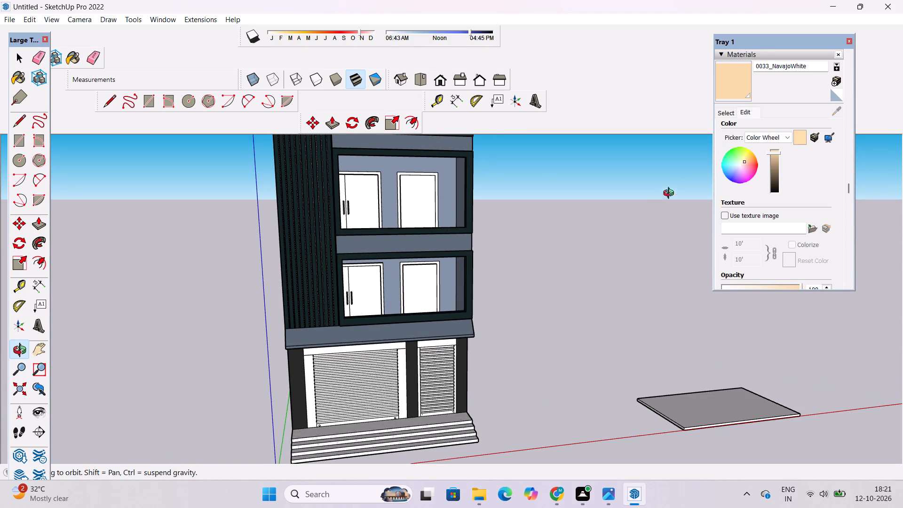
click(727, 116)
click(779, 128)
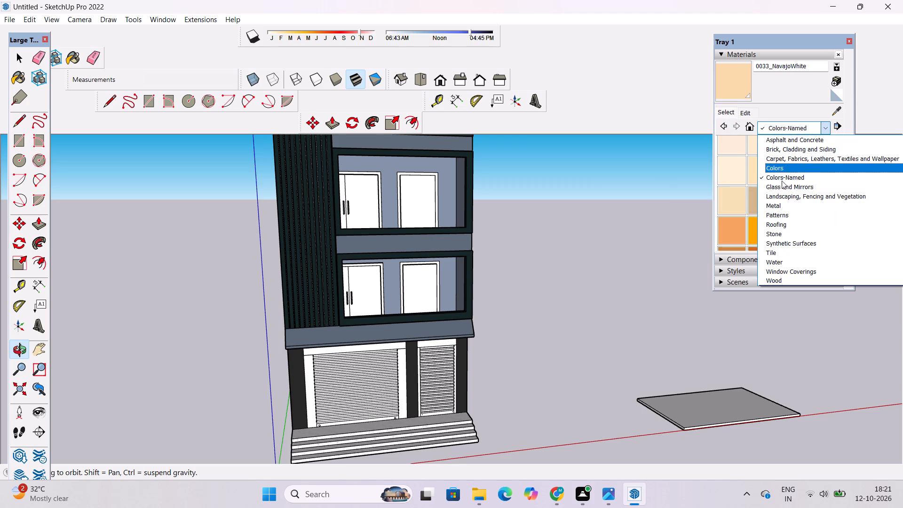
scroll(428, 296, down, 4)
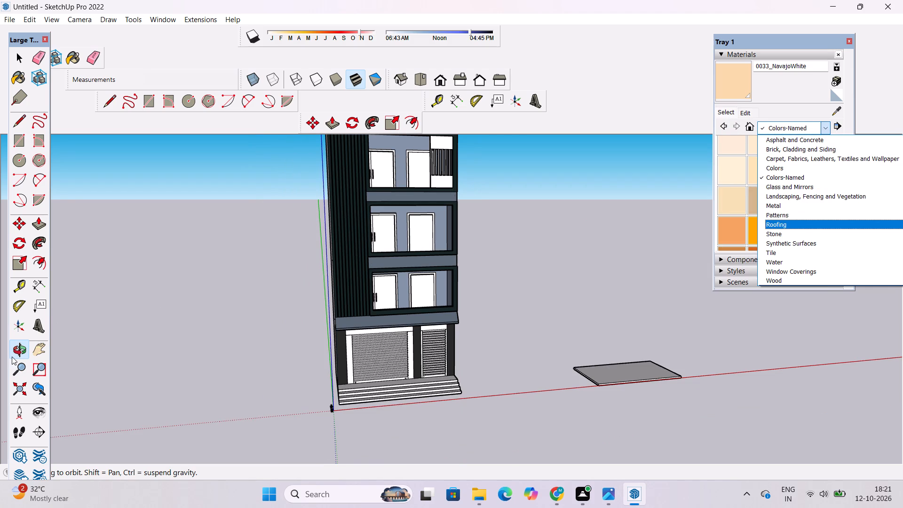
click(18, 353)
drag(349, 318, 304, 298)
scroll(347, 282, up, 3)
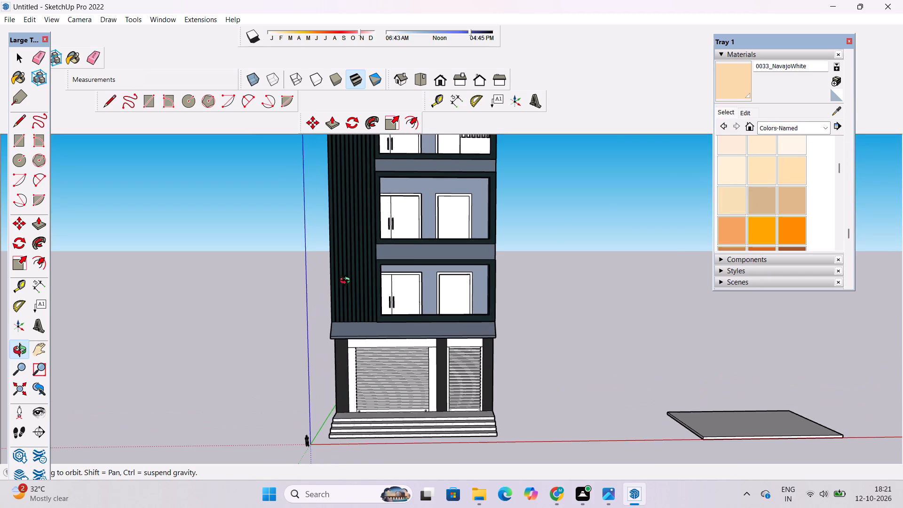
scroll(350, 298, down, 5)
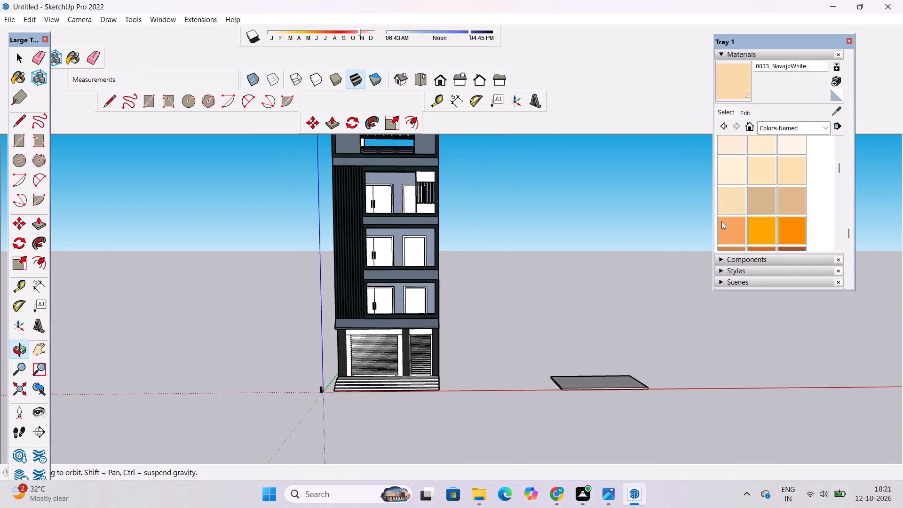
Paint the double-door frame on the middle balcony with Stone Brushed Khaki from the Stone materials.
click(793, 130)
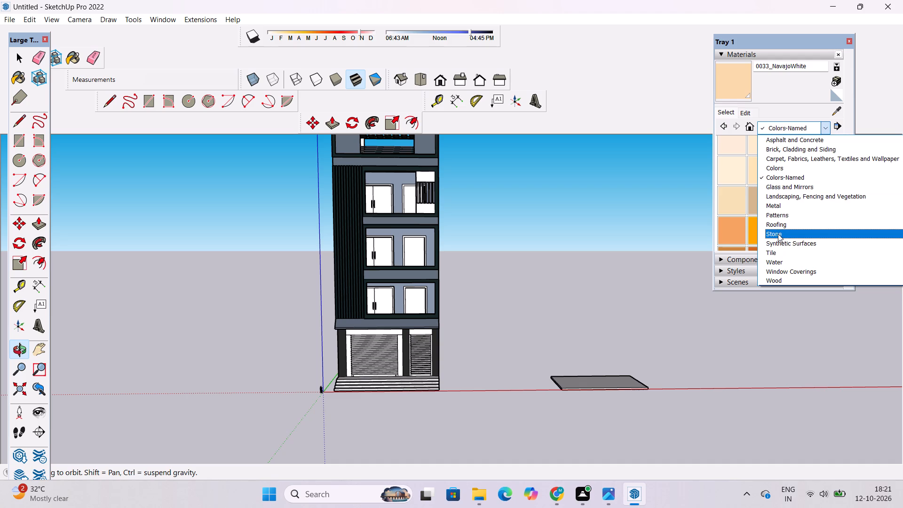
click(778, 234)
click(762, 178)
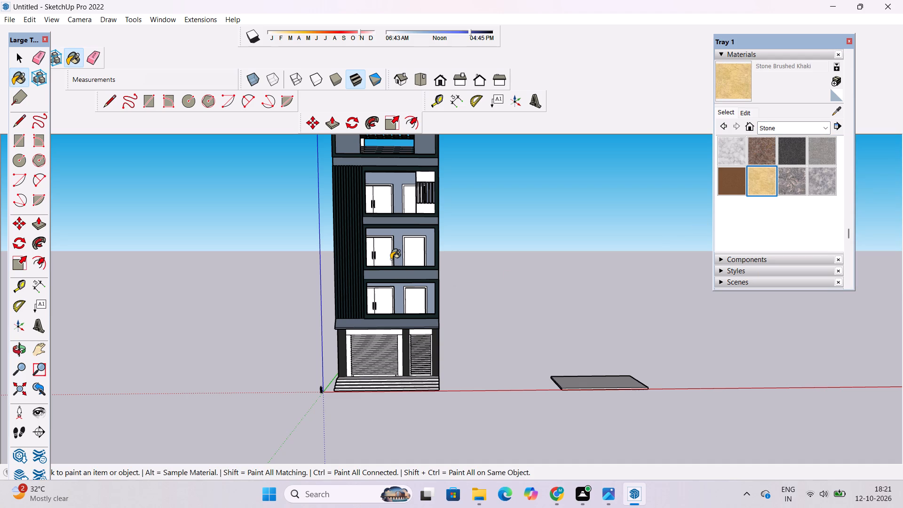
scroll(390, 255, up, 7)
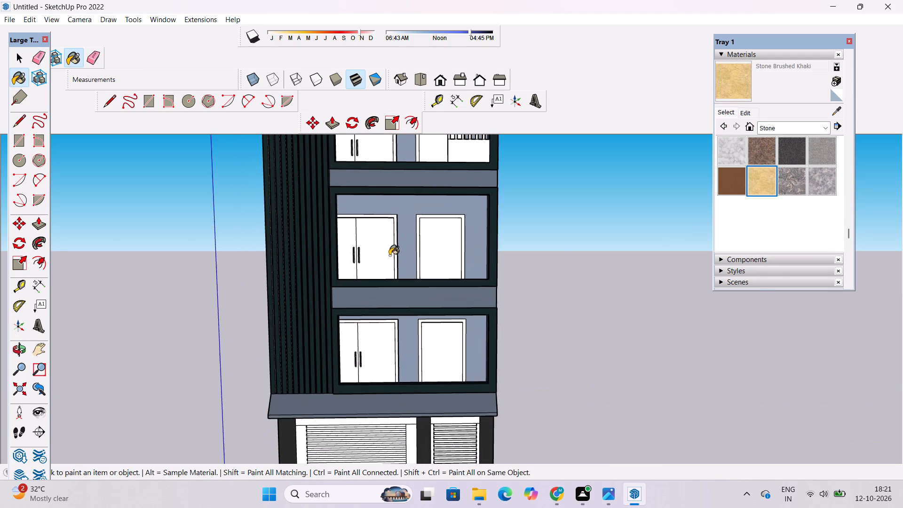
scroll(389, 255, up, 4)
scroll(391, 197, up, 15)
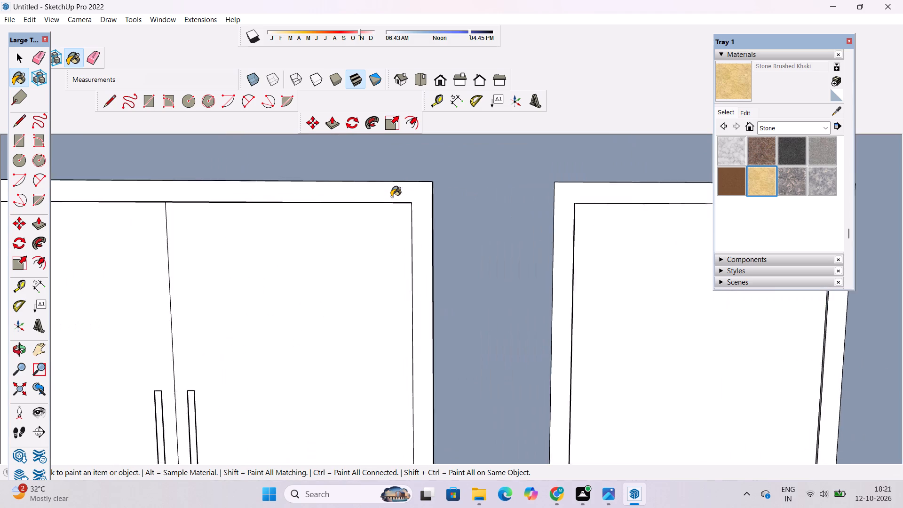
scroll(391, 197, up, 2)
click(409, 191)
scroll(416, 200, down, 20)
scroll(416, 200, down, 6)
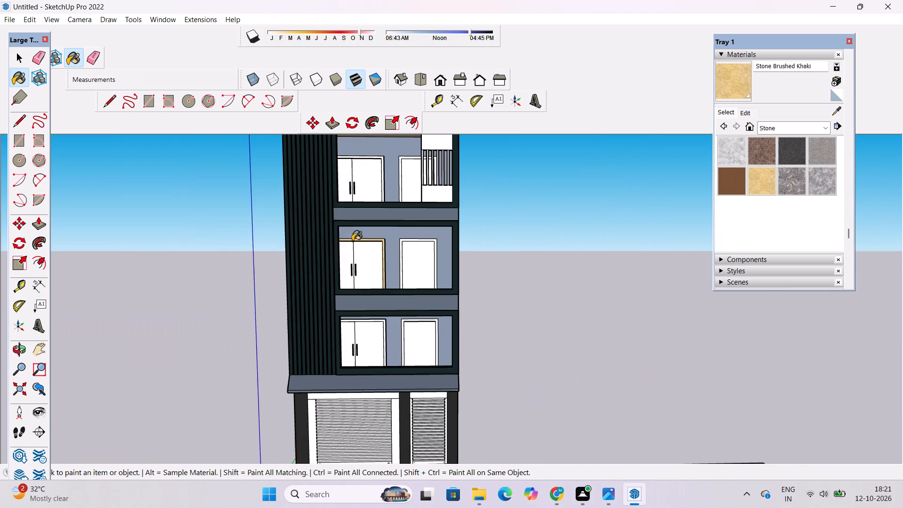
Paint the double-door frames on the lowest and top balconies with Stone Brushed Khaki.
scroll(394, 359, up, 15)
click(376, 270)
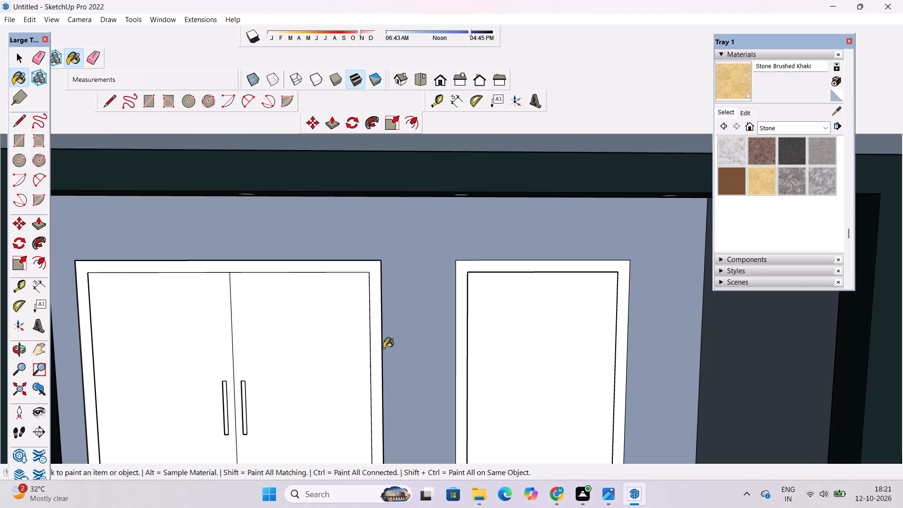
scroll(384, 358, down, 18)
scroll(370, 216, up, 10)
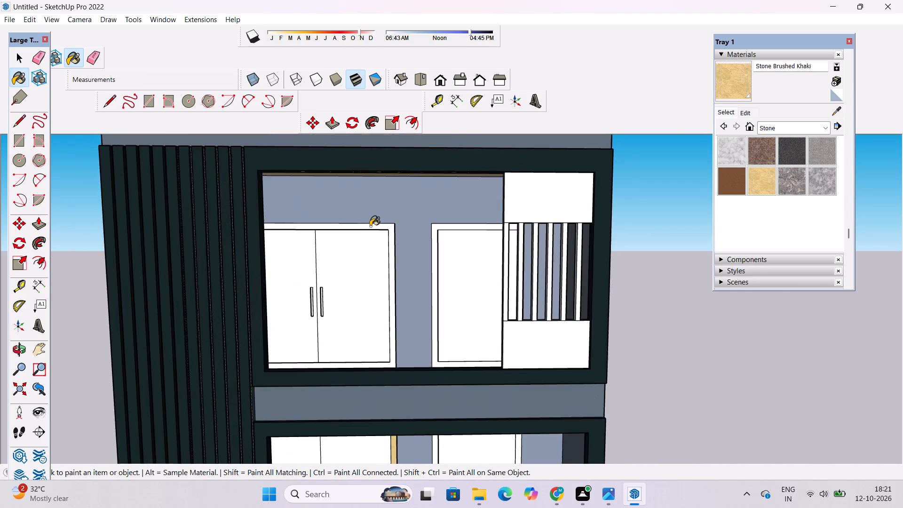
scroll(370, 226, up, 4)
click(398, 224)
scroll(392, 230, down, 10)
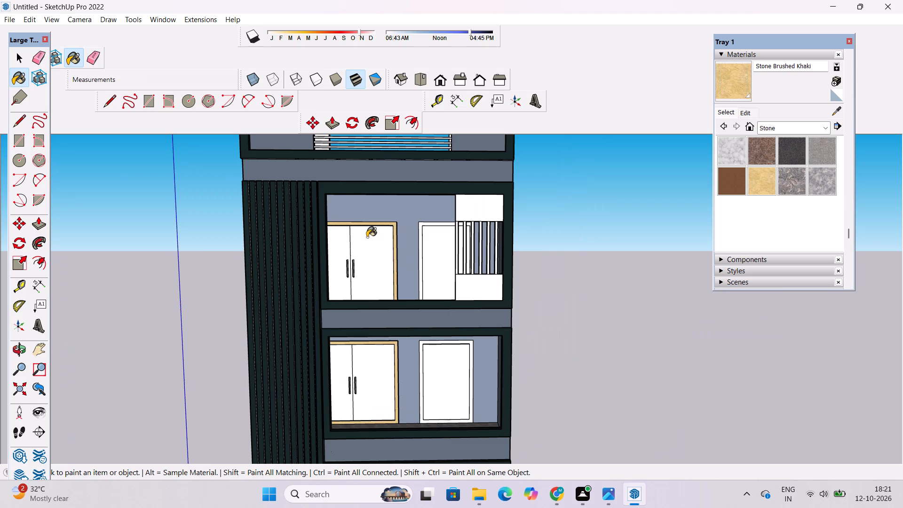
scroll(367, 237, down, 3)
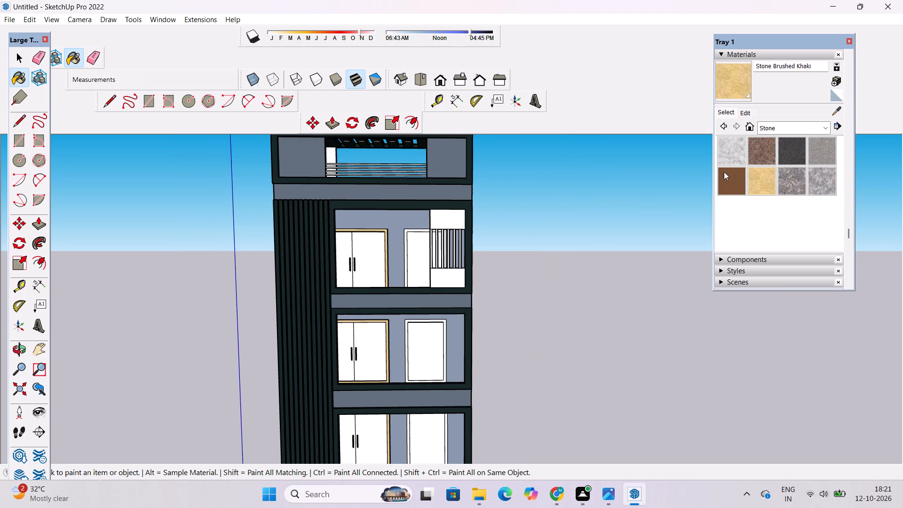
Paint both leaves of the top balcony's double door with Checker Plate from the Patterns materials.
click(770, 130)
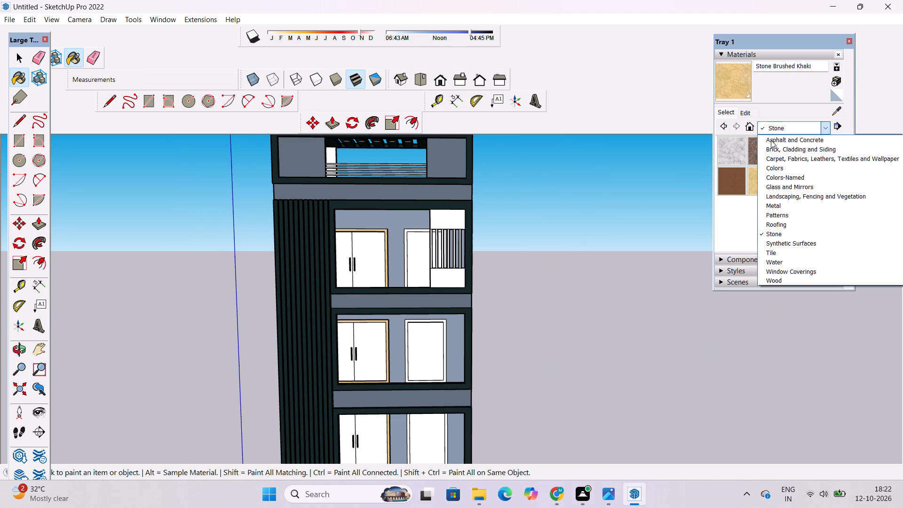
click(776, 213)
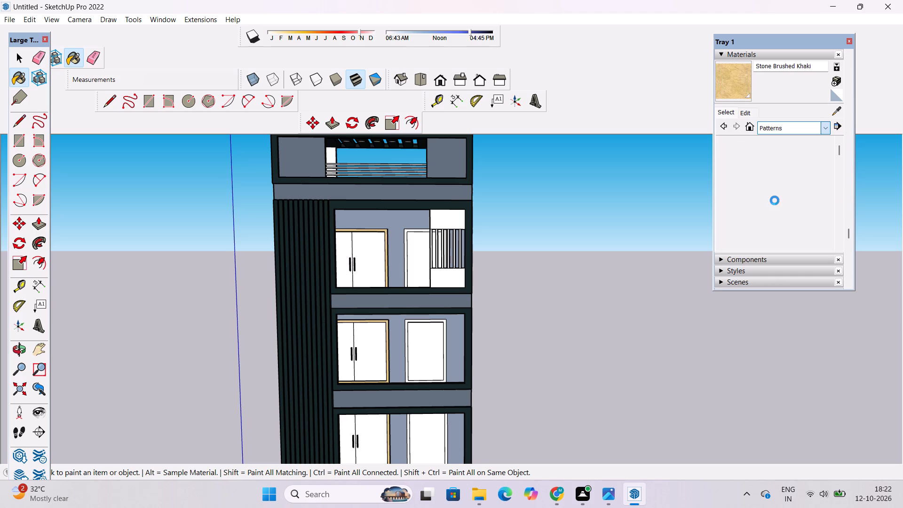
scroll(775, 200, down, 4)
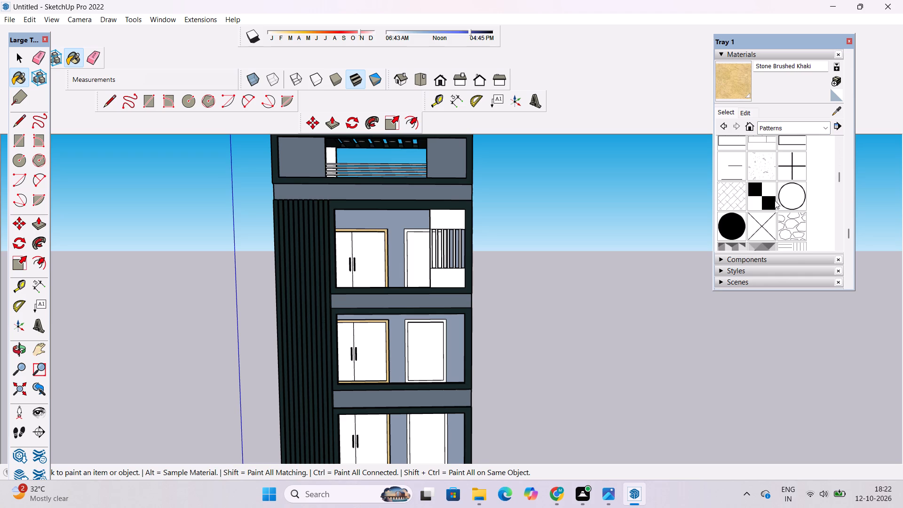
scroll(768, 208, down, 5)
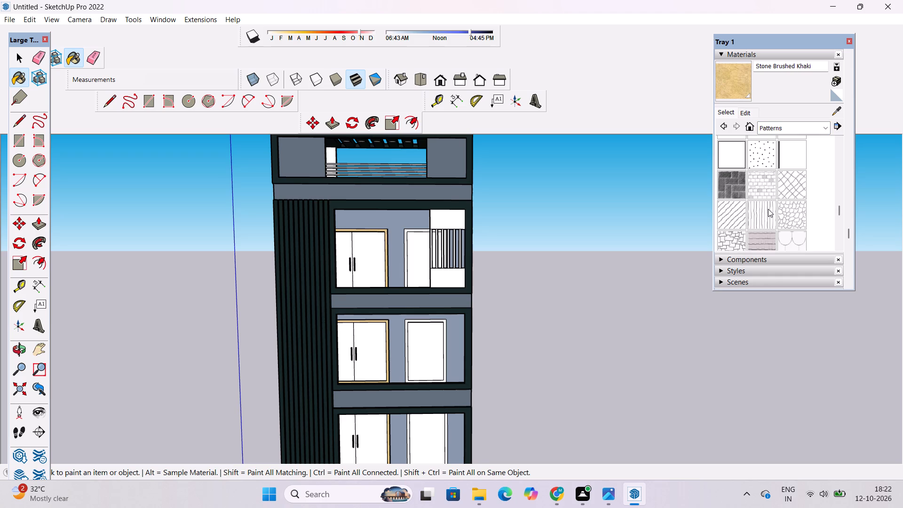
scroll(768, 209, down, 2)
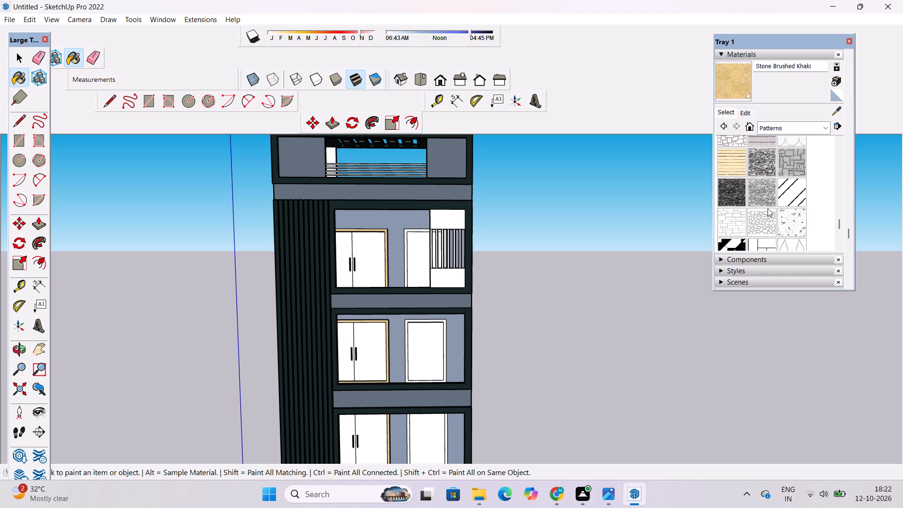
scroll(768, 208, down, 2)
scroll(767, 208, up, 1)
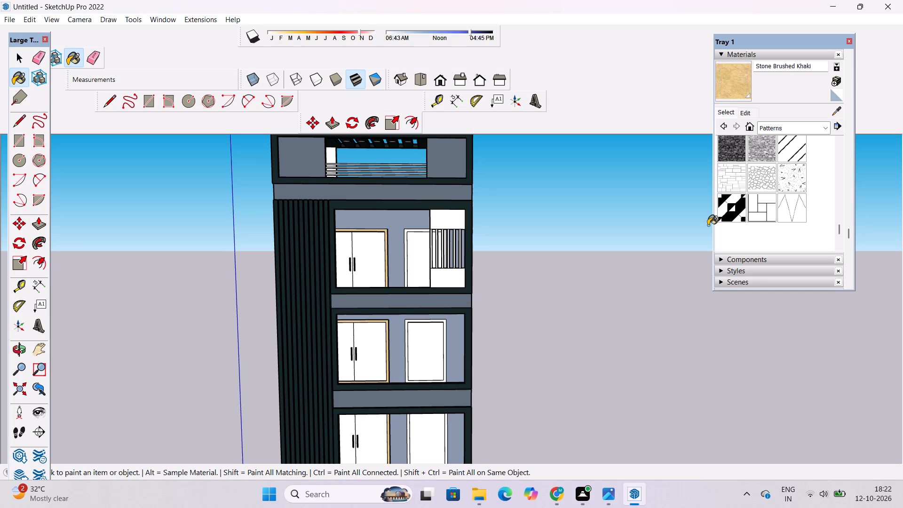
scroll(746, 216, up, 1)
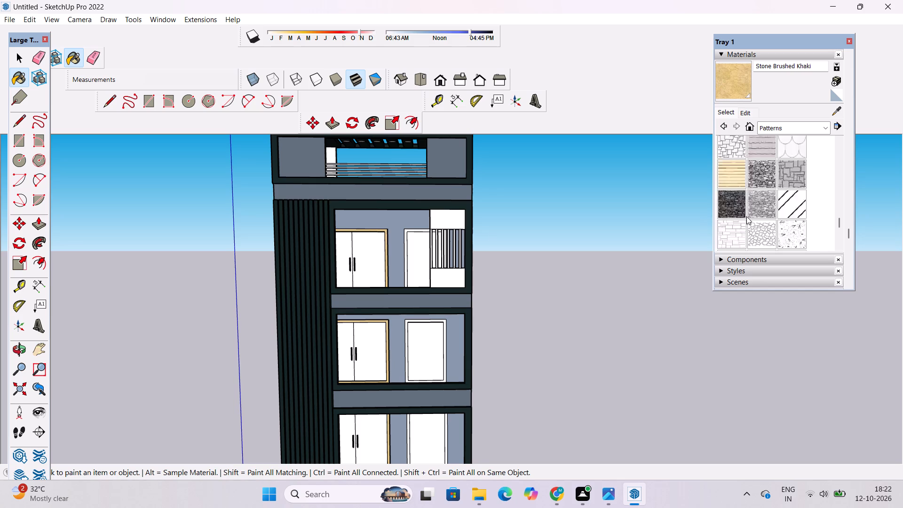
scroll(746, 216, up, 2)
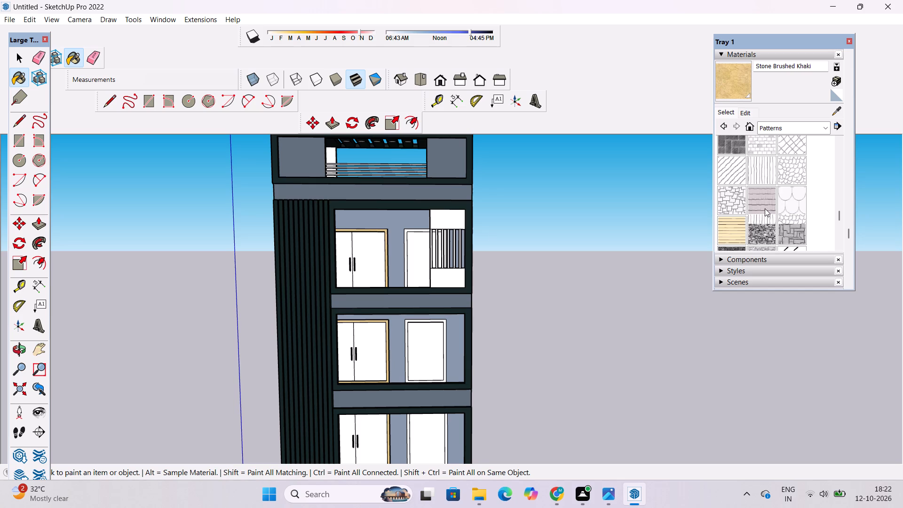
scroll(765, 208, up, 1)
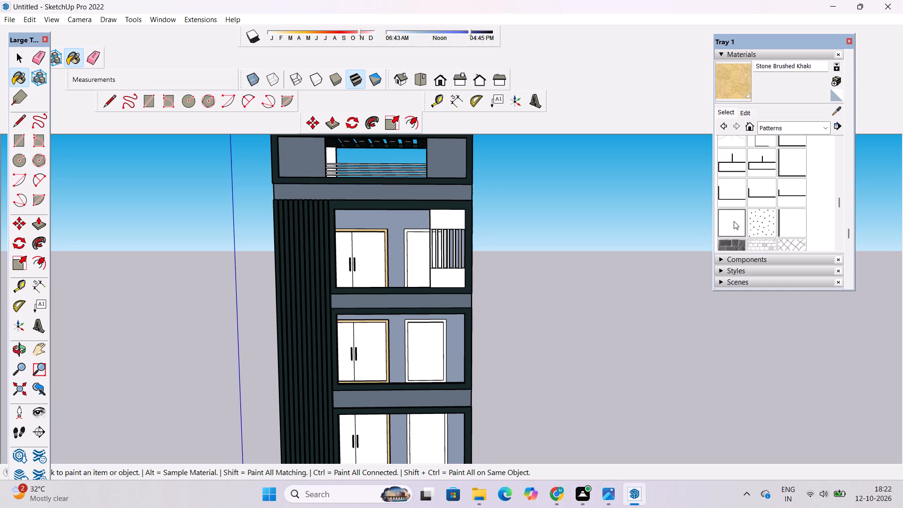
scroll(739, 208, up, 1)
scroll(738, 207, down, 2)
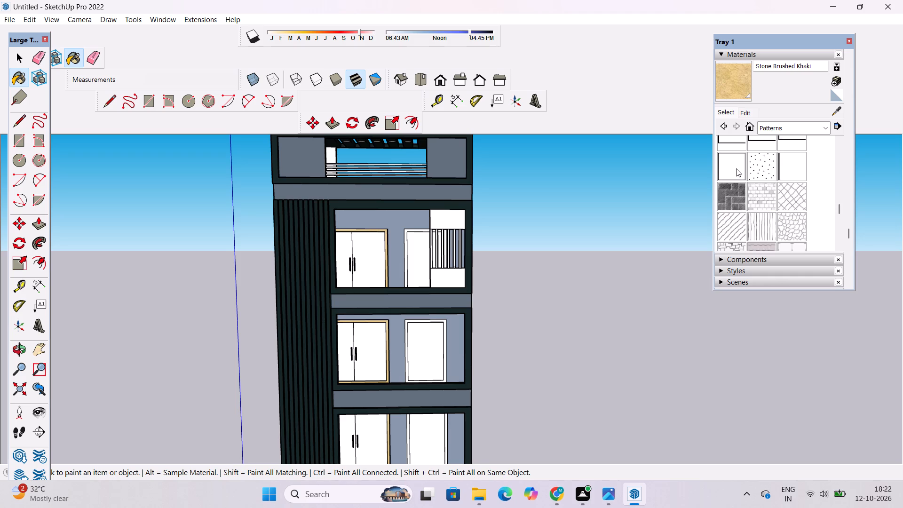
scroll(736, 180, up, 3)
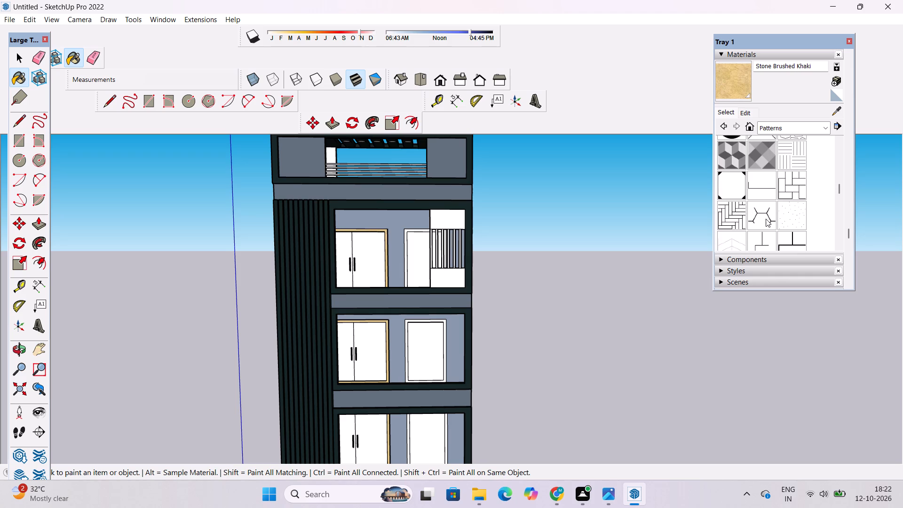
scroll(758, 176, up, 2)
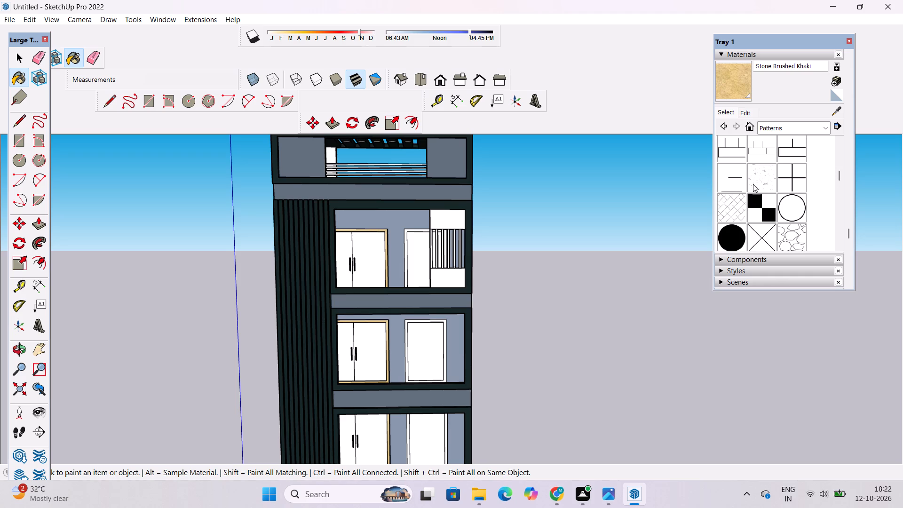
click(732, 206)
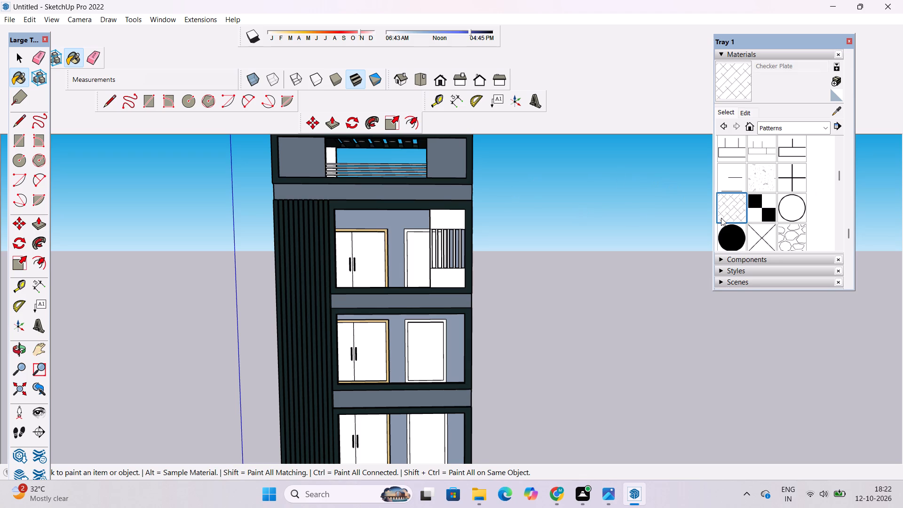
click(366, 253)
click(341, 244)
Paint both leaves of the middle balcony's double door with Checker Plate.
scroll(376, 205, down, 2)
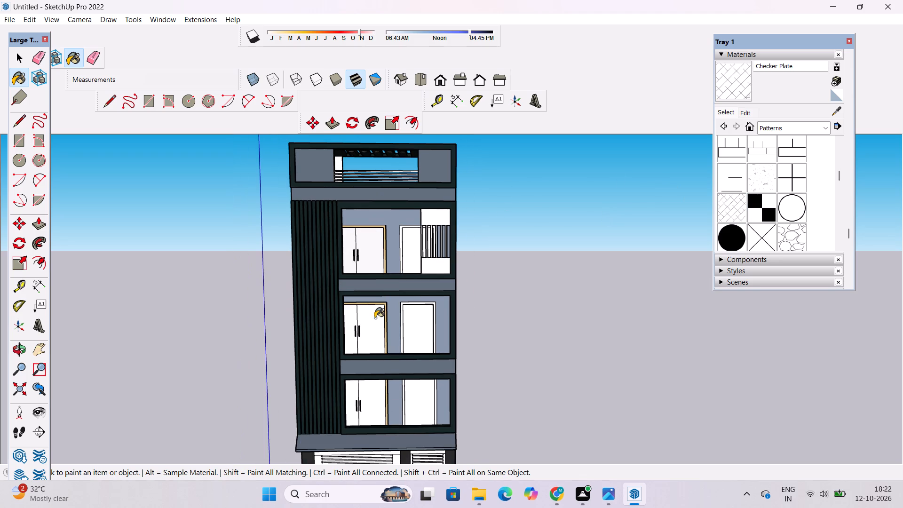
click(375, 318)
click(350, 317)
scroll(355, 227, down, 4)
scroll(377, 367, up, 2)
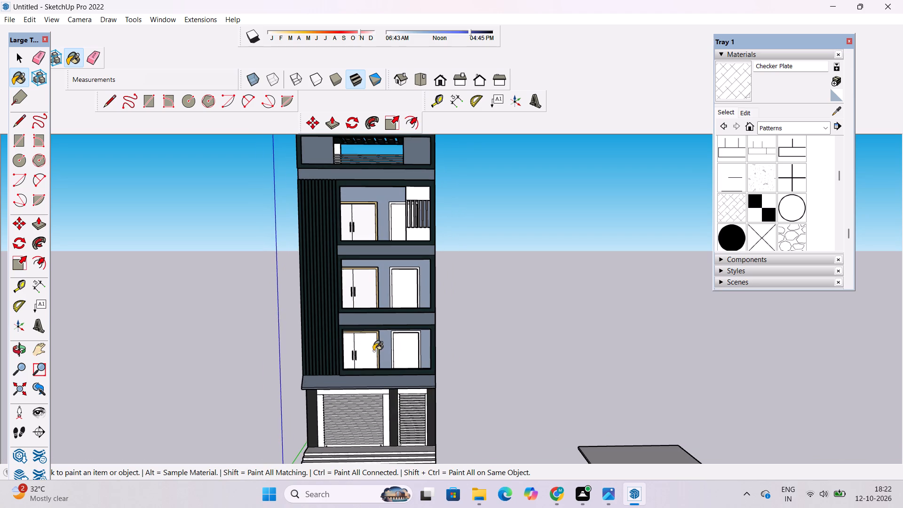
Paint both leaves of the lowest balcony's double door with Checker Plate.
click(373, 350)
click(349, 340)
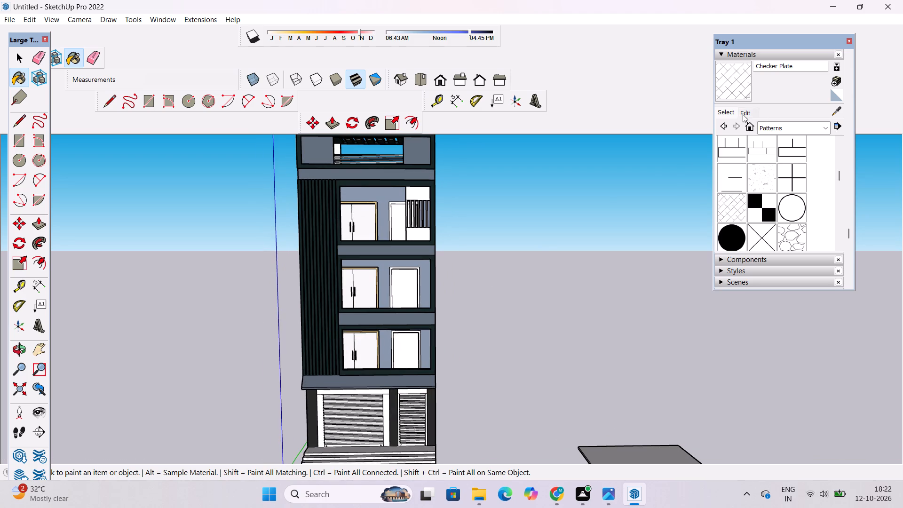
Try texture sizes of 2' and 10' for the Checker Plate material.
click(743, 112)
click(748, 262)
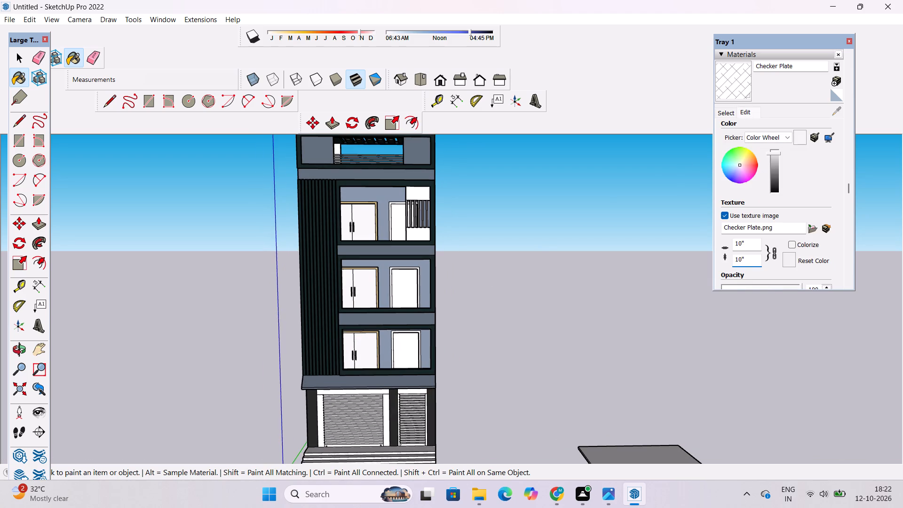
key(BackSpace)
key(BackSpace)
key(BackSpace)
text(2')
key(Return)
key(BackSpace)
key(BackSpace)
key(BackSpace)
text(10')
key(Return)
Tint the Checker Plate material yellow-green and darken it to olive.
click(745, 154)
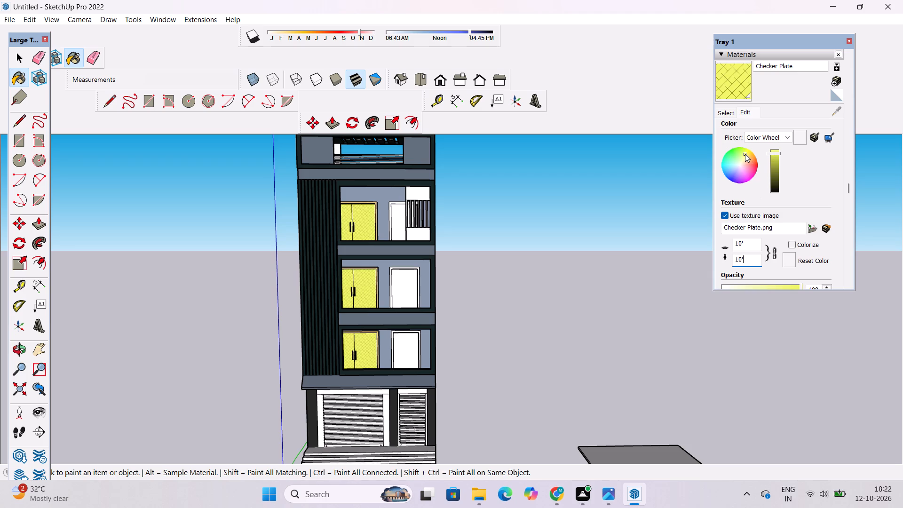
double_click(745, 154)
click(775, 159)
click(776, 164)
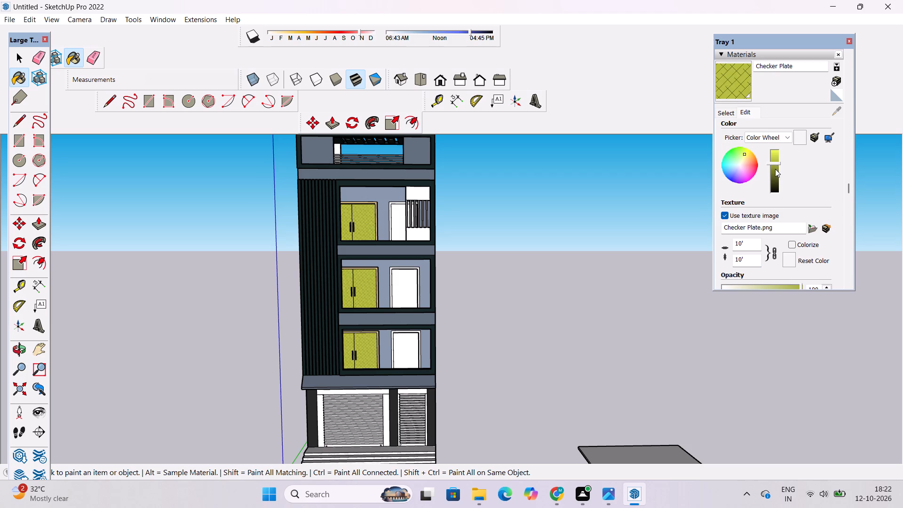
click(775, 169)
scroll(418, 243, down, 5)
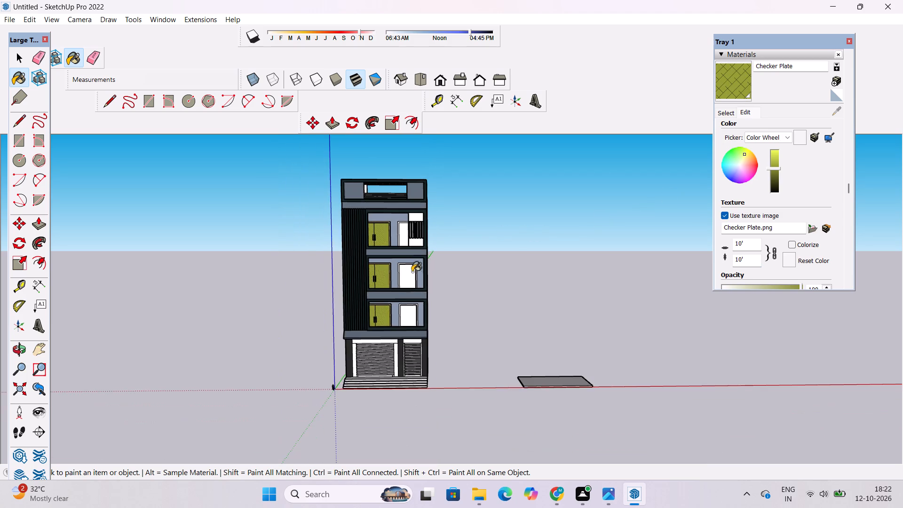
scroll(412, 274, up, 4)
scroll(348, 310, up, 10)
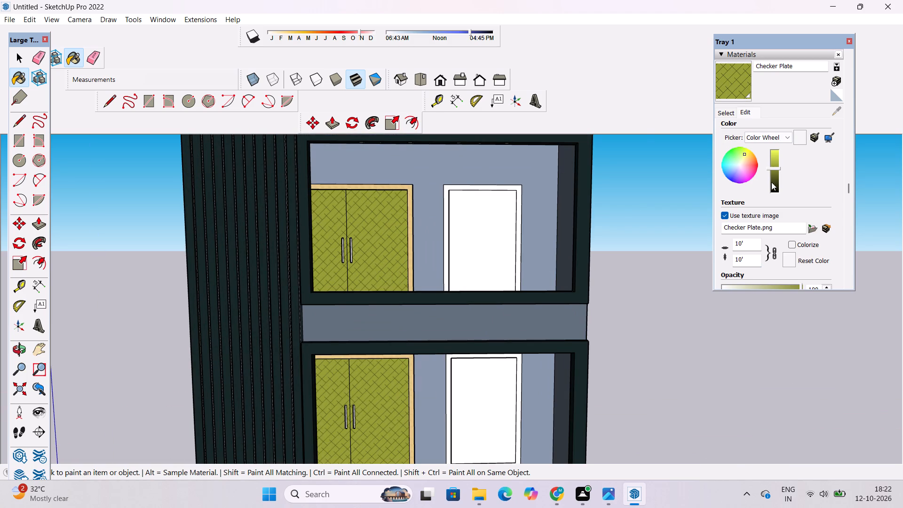
Shift the Checker Plate material's colour to a warm golden yellow and brighten it.
click(746, 155)
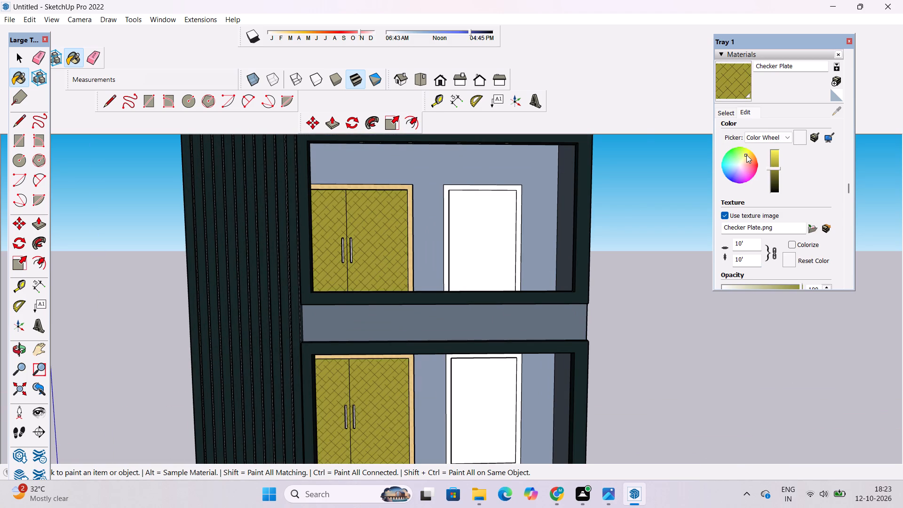
click(747, 156)
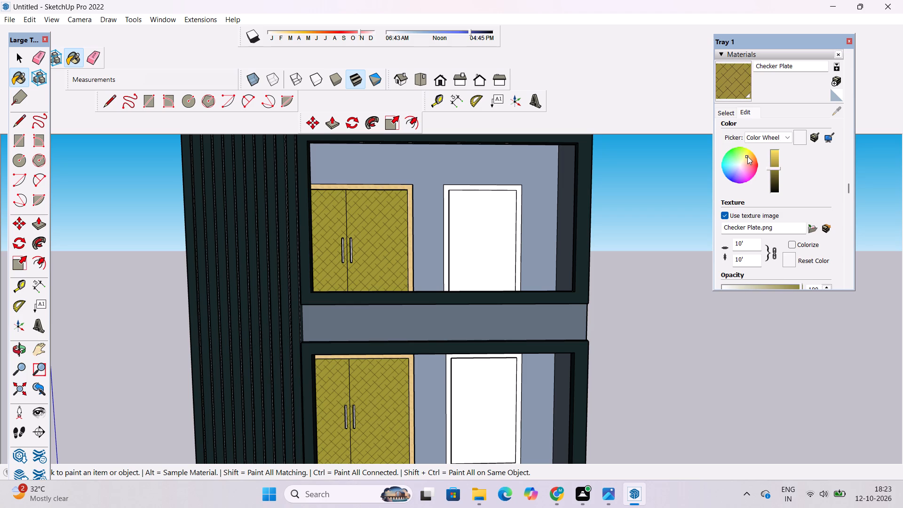
click(747, 156)
click(749, 154)
click(748, 153)
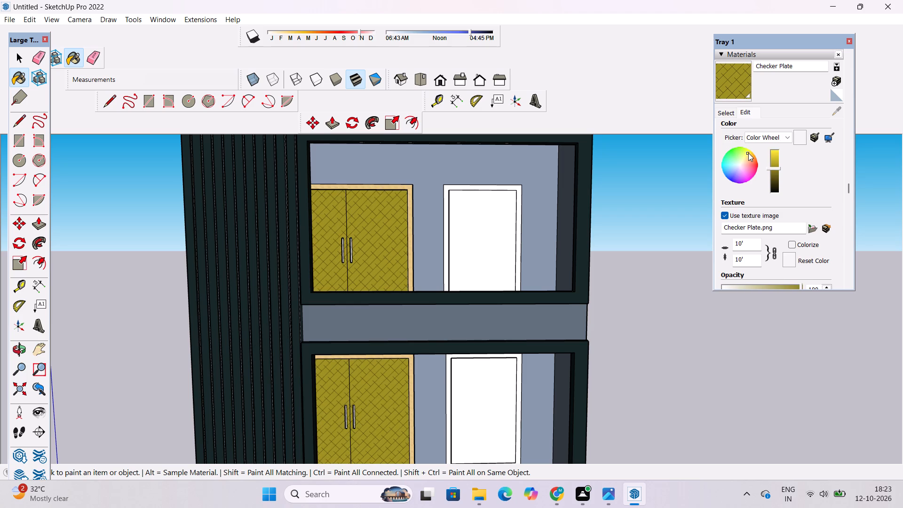
click(747, 154)
click(747, 156)
click(776, 160)
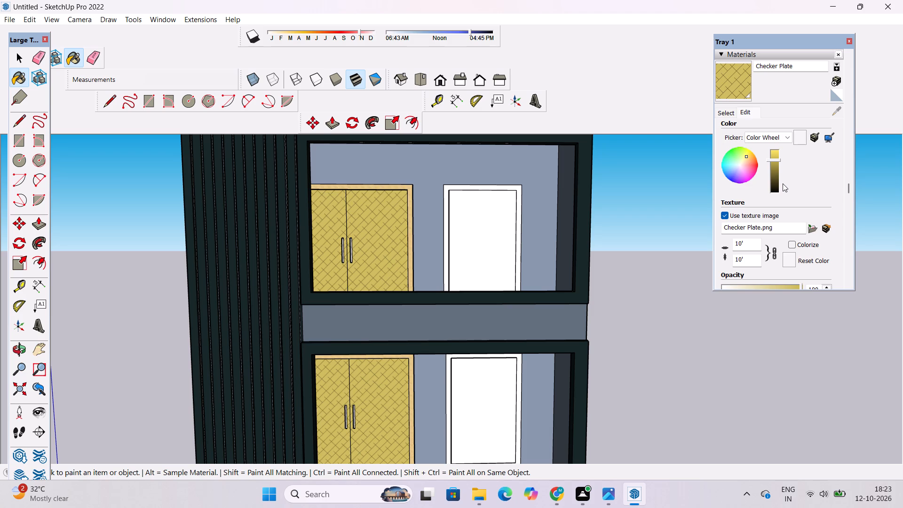
click(773, 157)
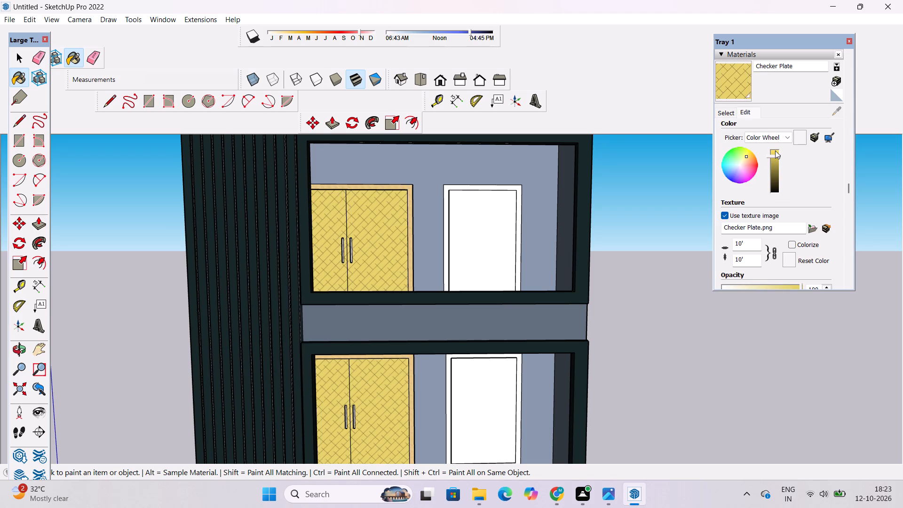
click(775, 151)
Darken the Checker Plate material slightly to a muted gold.
scroll(419, 227, down, 6)
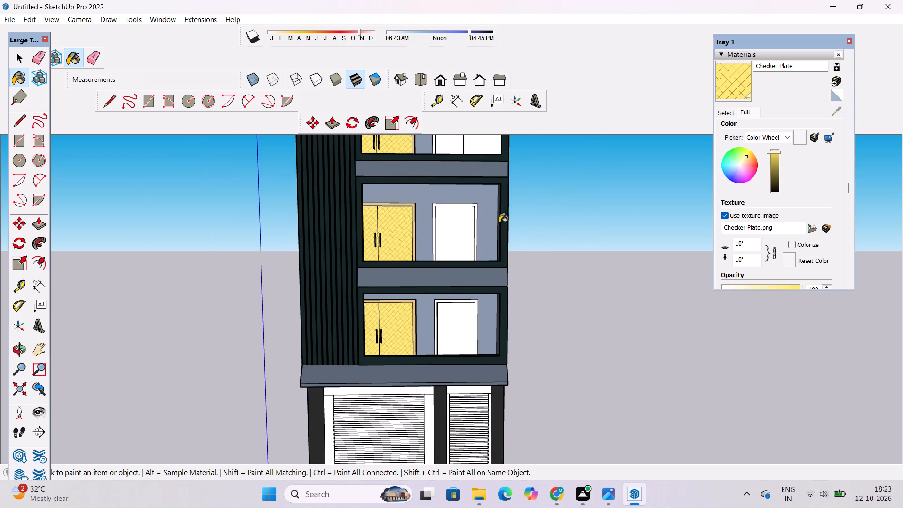
scroll(428, 275, down, 3)
scroll(373, 317, down, 3)
scroll(706, 201, up, 3)
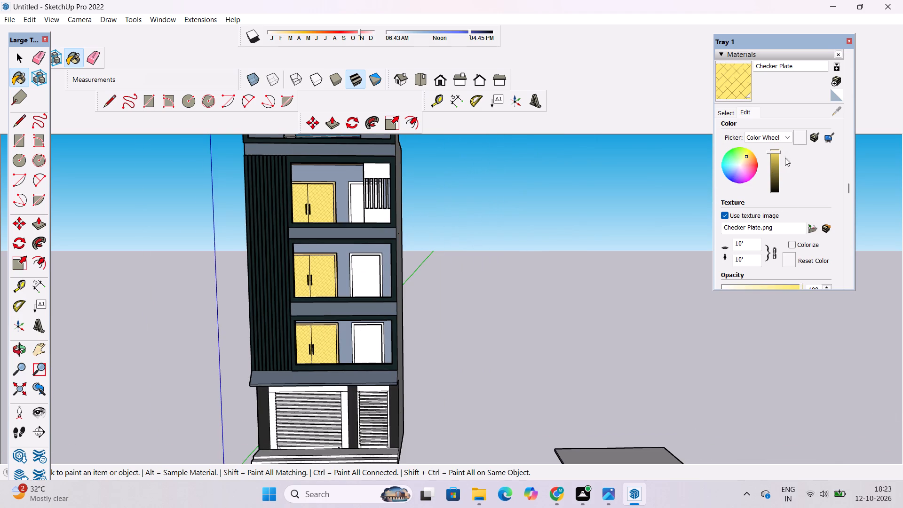
click(772, 156)
click(772, 159)
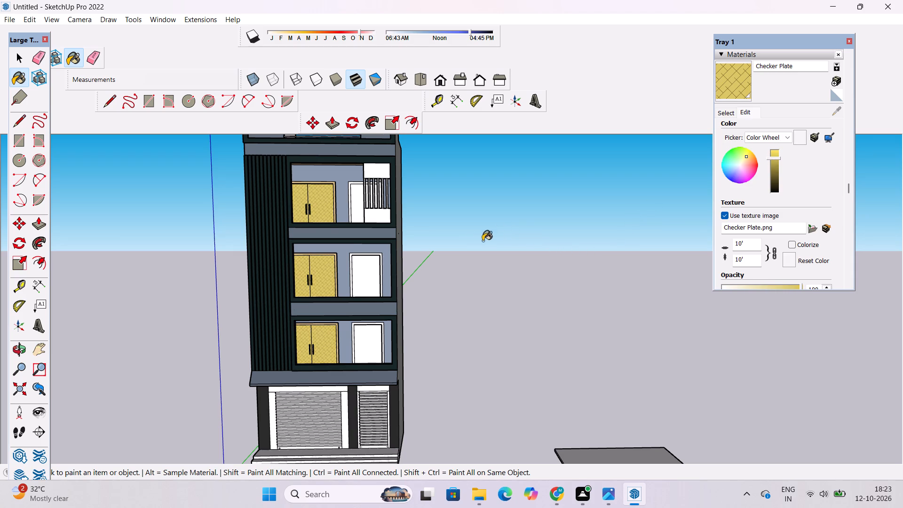
Set the Checker Plate material's texture size to 5'.
scroll(377, 278, down, 5)
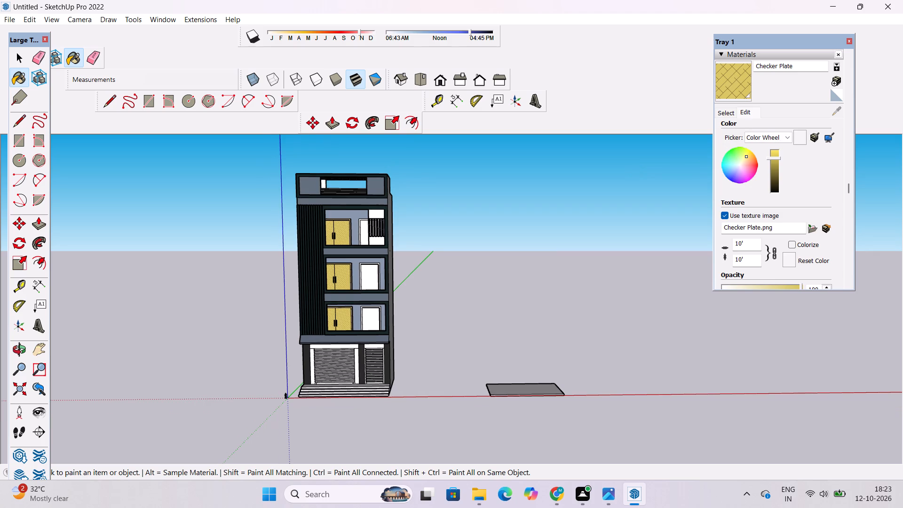
click(746, 262)
key(BackSpace)
key(BackSpace)
key(BackSpace)
key(BackSpace)
text(5')
key(Return)
Examine the scale and colour of the Checker Plate pattern on the balcony double doors from several distances and angles.
scroll(364, 322, up, 3)
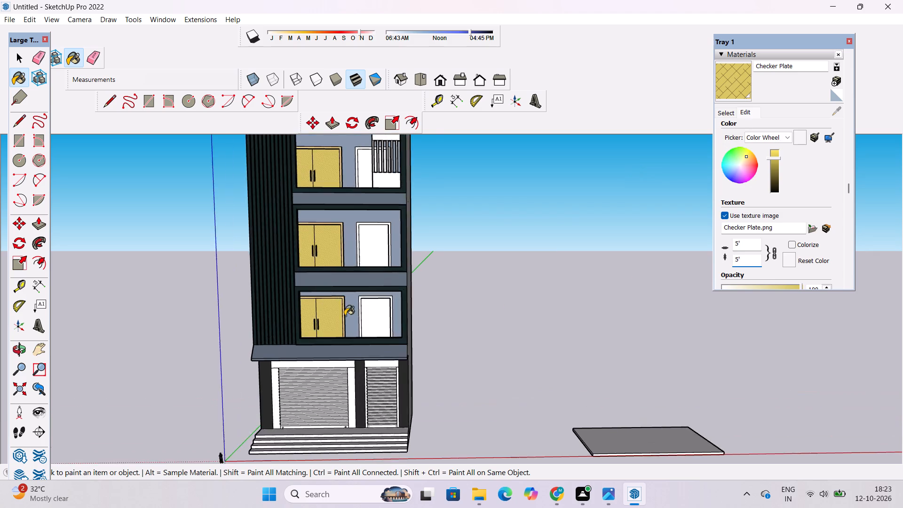
scroll(345, 316, up, 14)
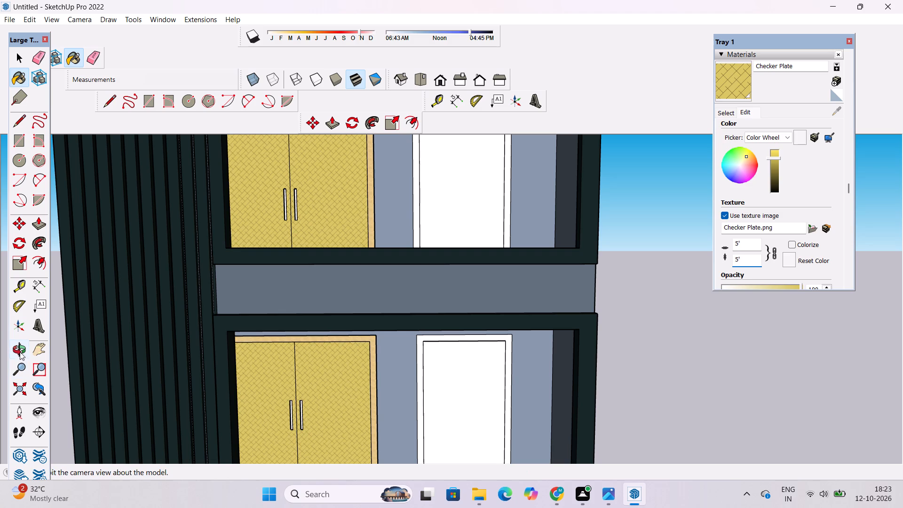
click(20, 352)
scroll(205, 285, down, 11)
drag(263, 356, 268, 329)
scroll(260, 301, down, 5)
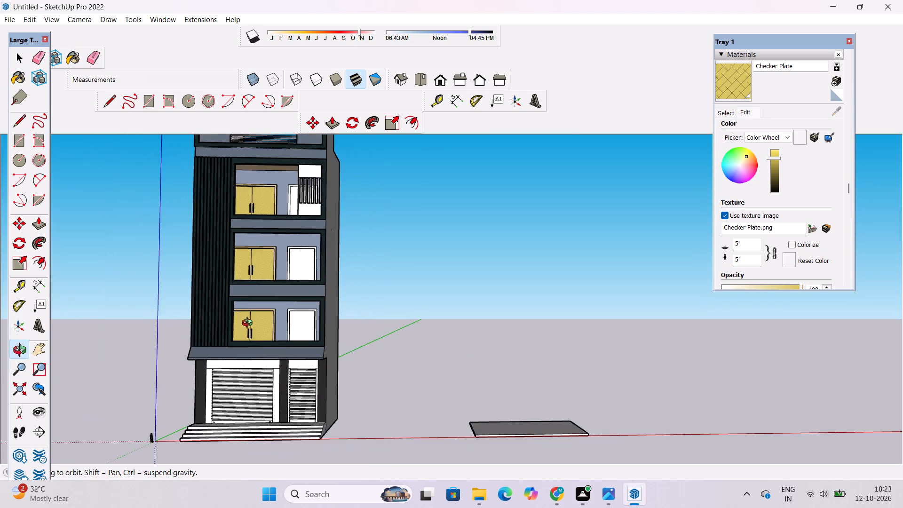
drag(243, 327, 272, 364)
scroll(257, 337, down, 5)
drag(249, 340, 278, 357)
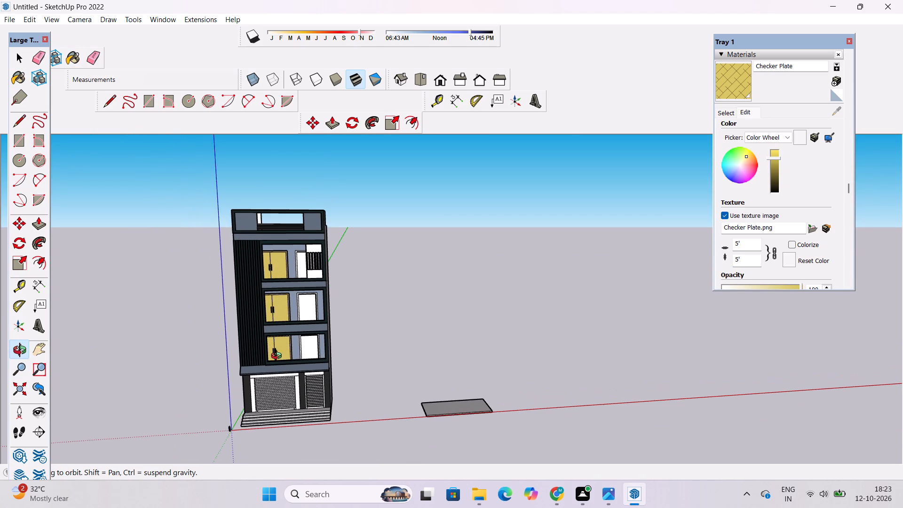
scroll(269, 349, up, 4)
scroll(278, 263, up, 16)
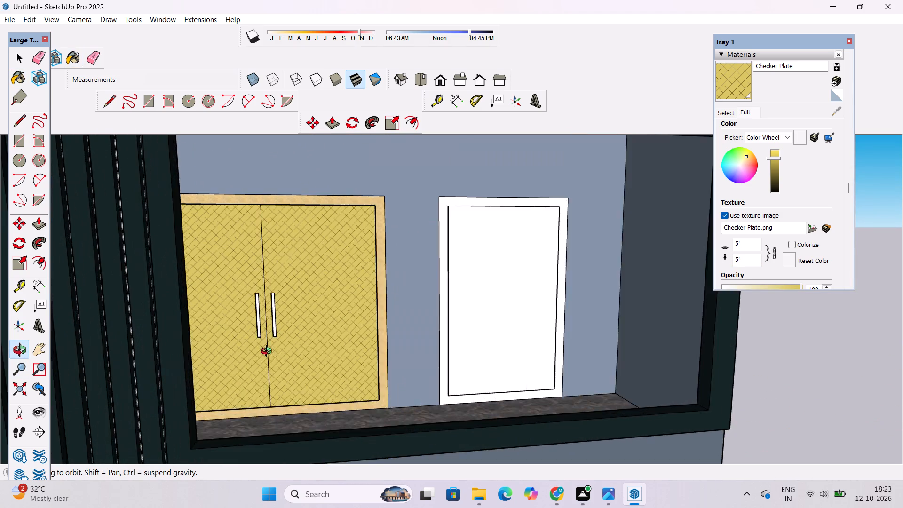
drag(283, 357, 225, 285)
scroll(223, 281, down, 5)
scroll(324, 262, down, 5)
shift+drag(385, 291, 372, 290)
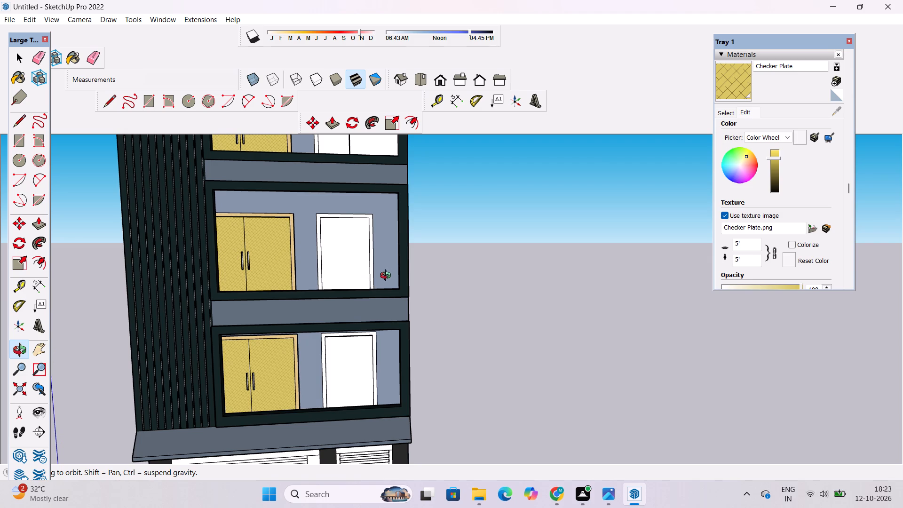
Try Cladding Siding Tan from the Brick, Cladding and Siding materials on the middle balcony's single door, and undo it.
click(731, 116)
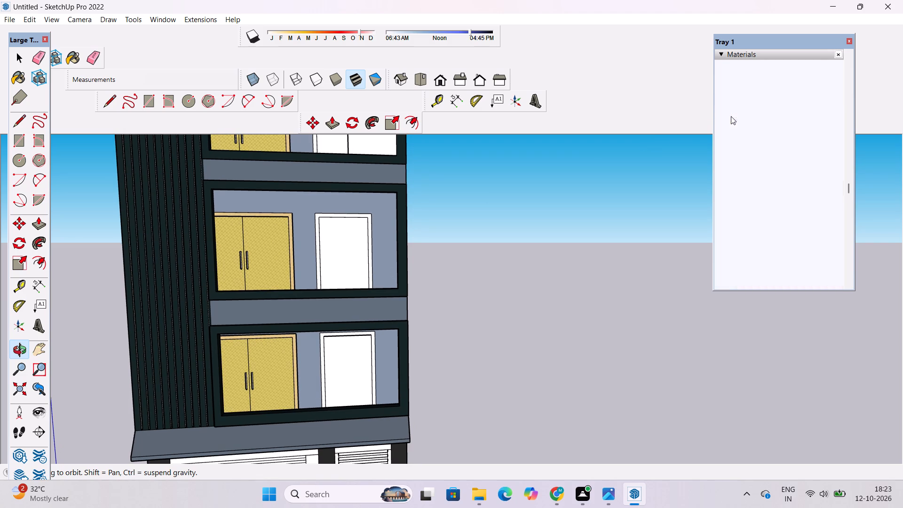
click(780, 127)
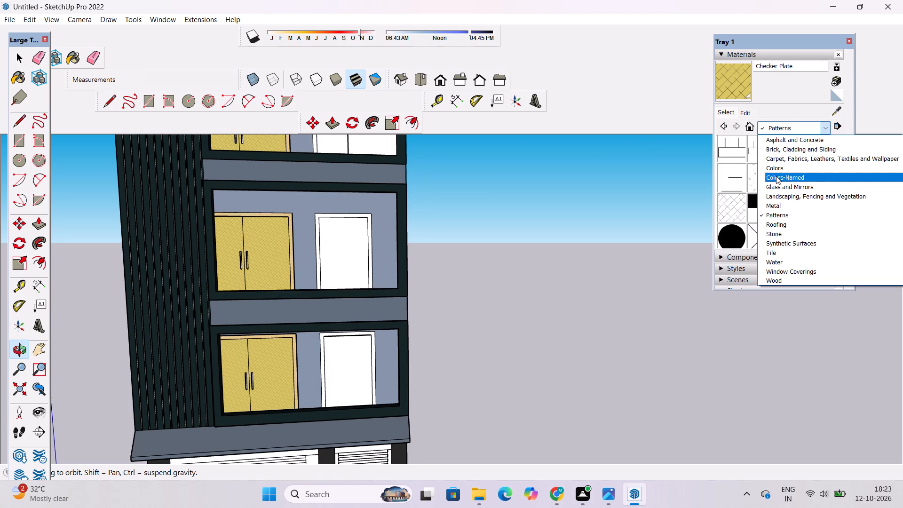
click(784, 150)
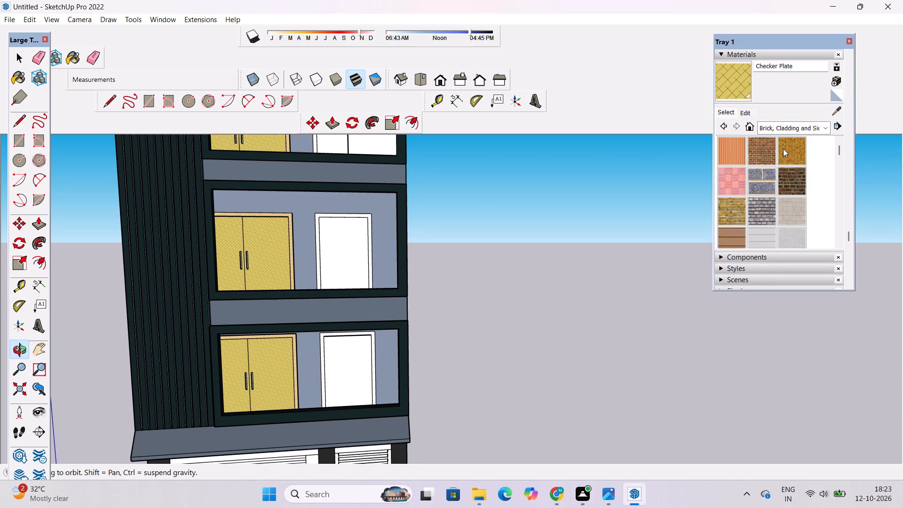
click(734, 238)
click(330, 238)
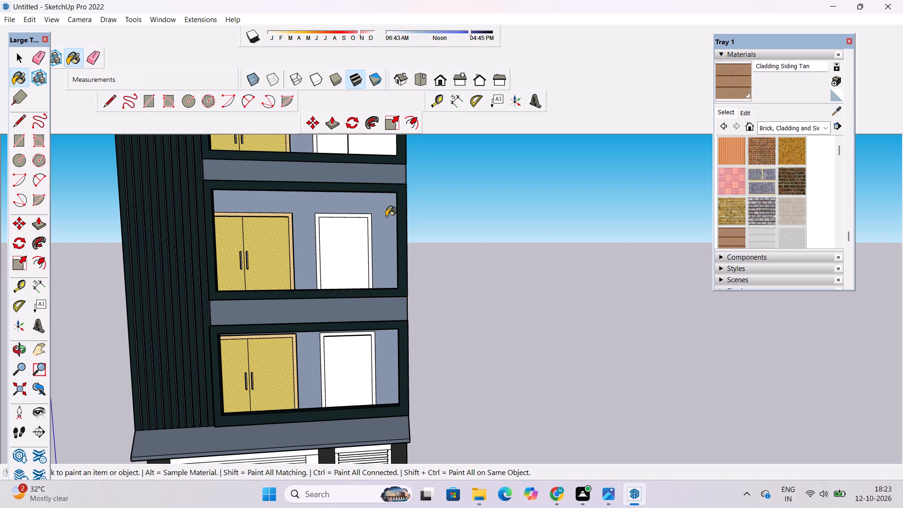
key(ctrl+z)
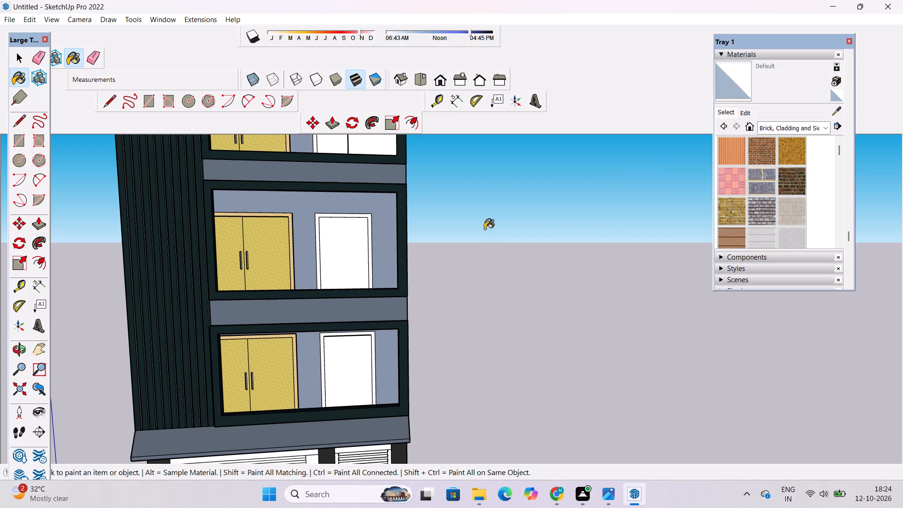
Examine the whole street facade from the shop shutters up to the roof parapet.
key(space)
text(o)
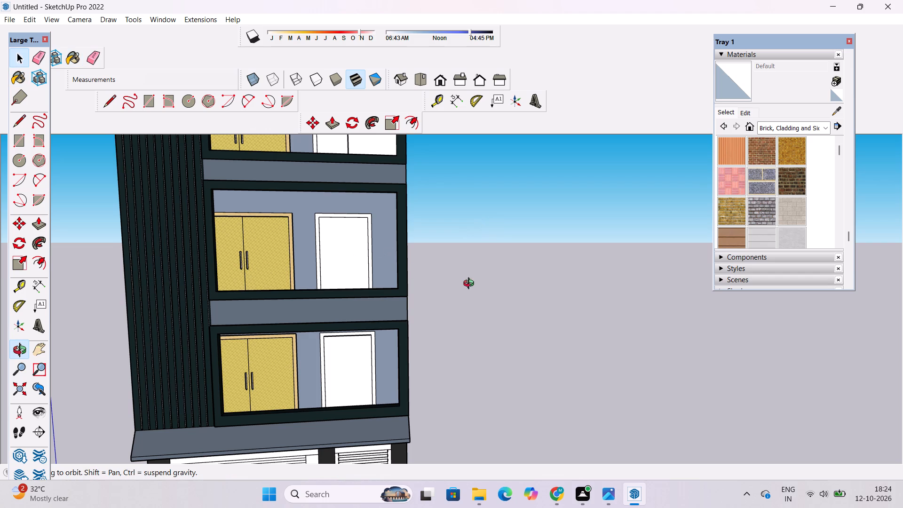
drag(381, 295, 360, 295)
scroll(349, 285, down, 4)
shift+drag(354, 309, 363, 278)
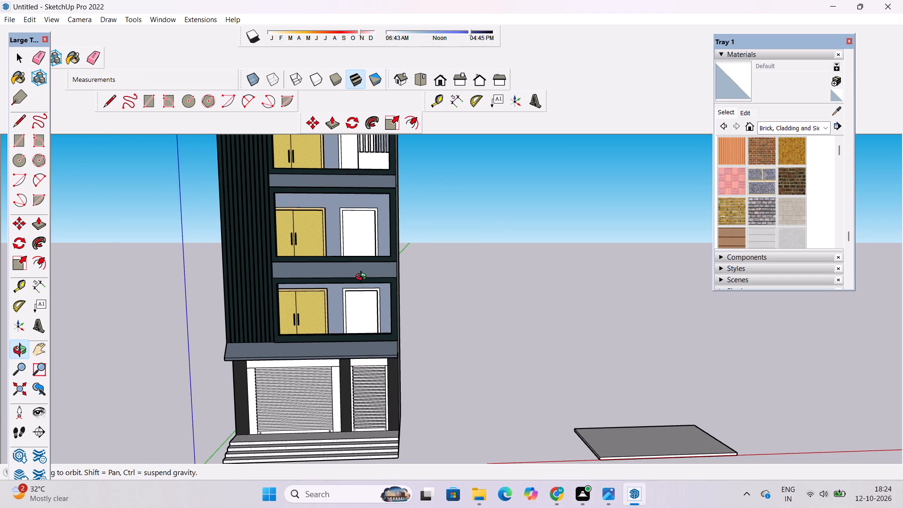
scroll(365, 275, down, 4)
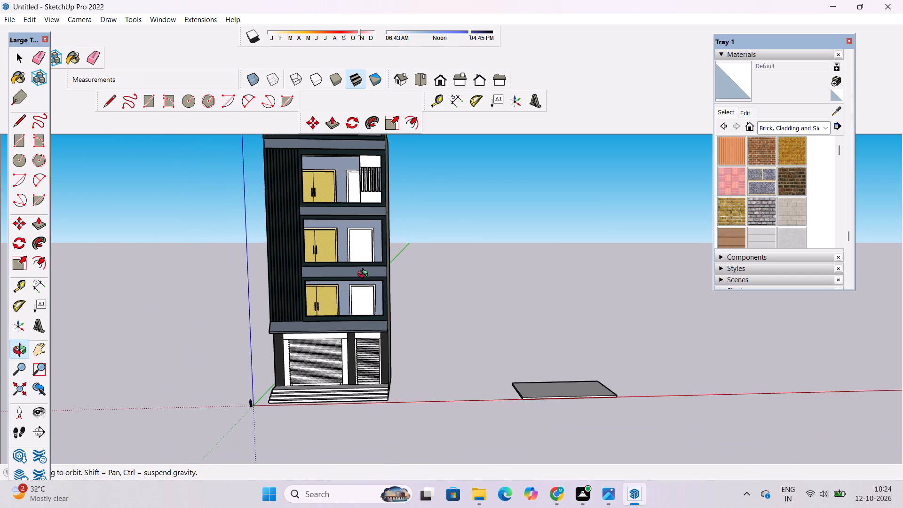
scroll(363, 251, up, 1)
shift+drag(364, 247, 392, 367)
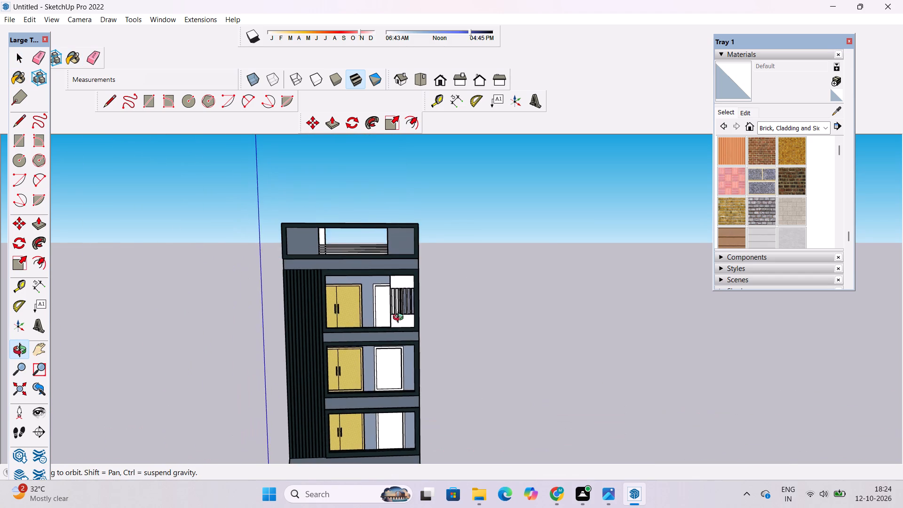
Draw an upright inner panel rectangle about 27' tall and 10' wide on the top balcony's white single door.
scroll(399, 317, up, 8)
shift+drag(368, 325, 384, 351)
drag(361, 384, 409, 370)
drag(410, 360, 433, 377)
scroll(409, 320, up, 6)
shift+drag(405, 312, 427, 304)
key(r)
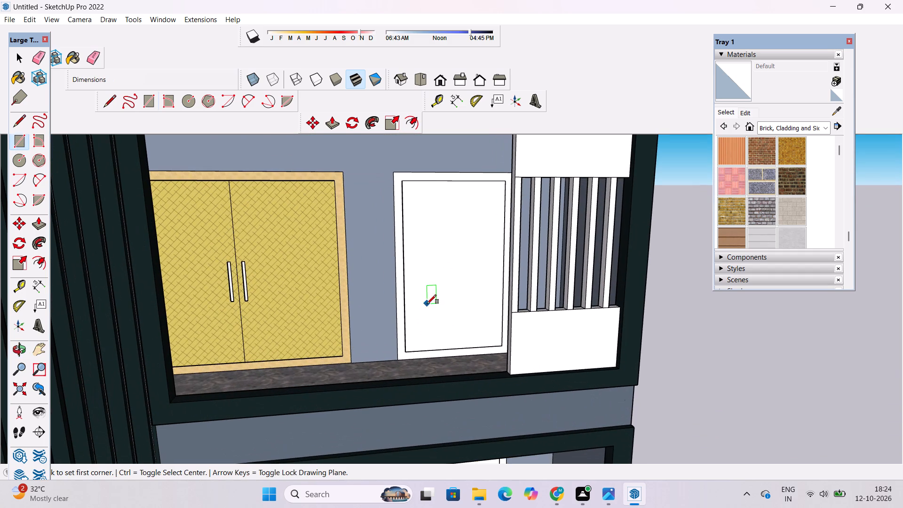
click(431, 196)
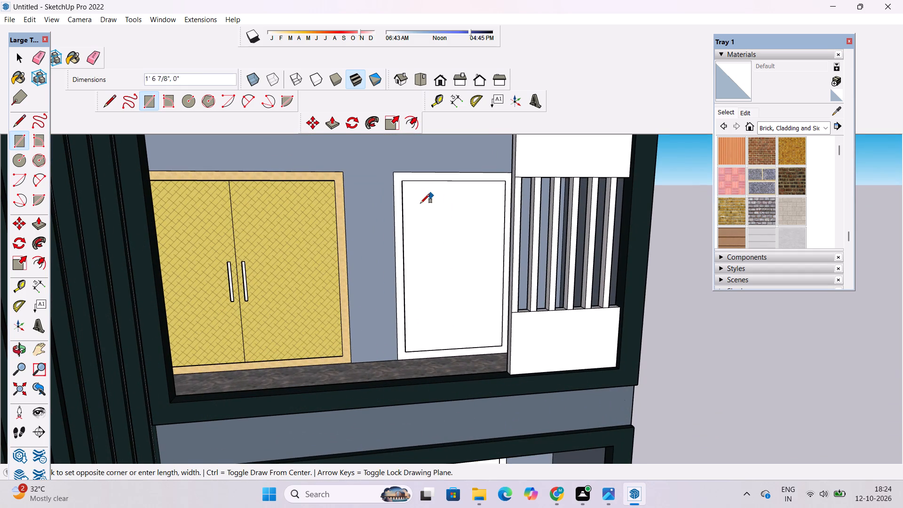
key(space)
key(r)
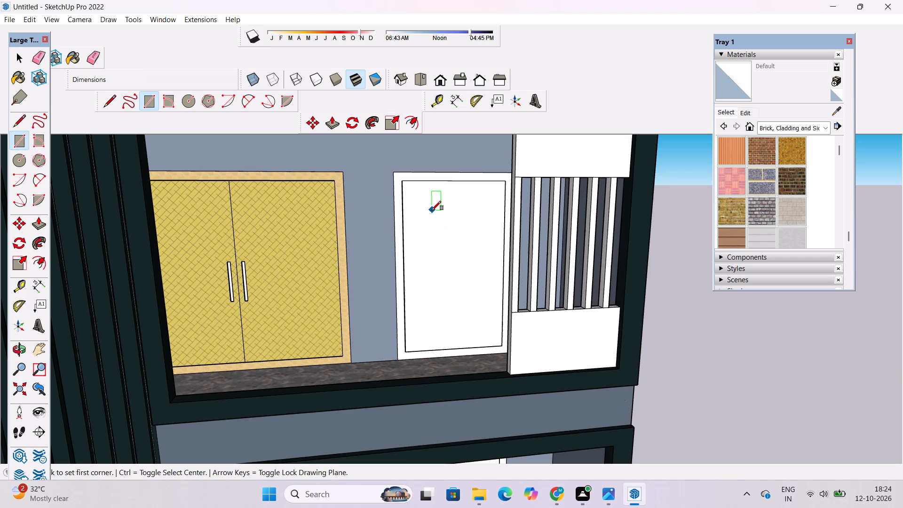
click(434, 199)
click(482, 330)
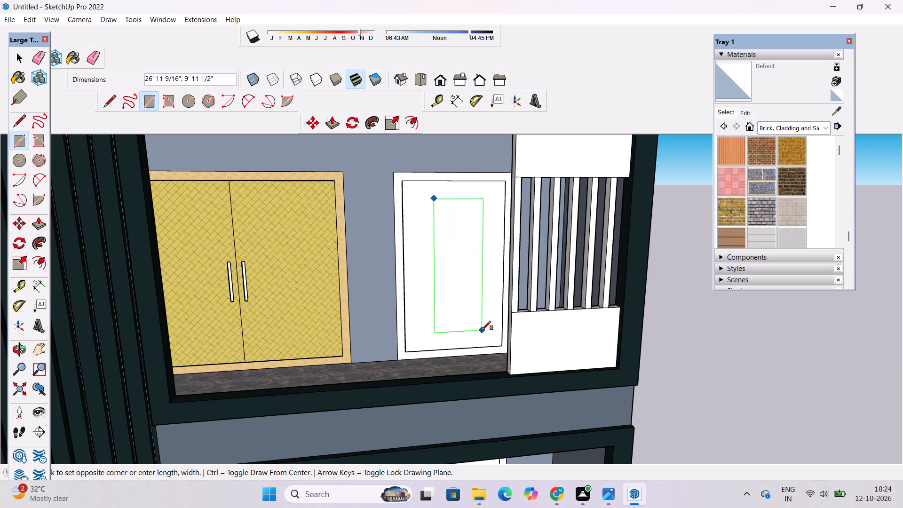
Draw a matching upright inner panel rectangle about 9' 7" wide on the middle balcony's white single door.
scroll(377, 199, down, 8)
scroll(454, 403, up, 4)
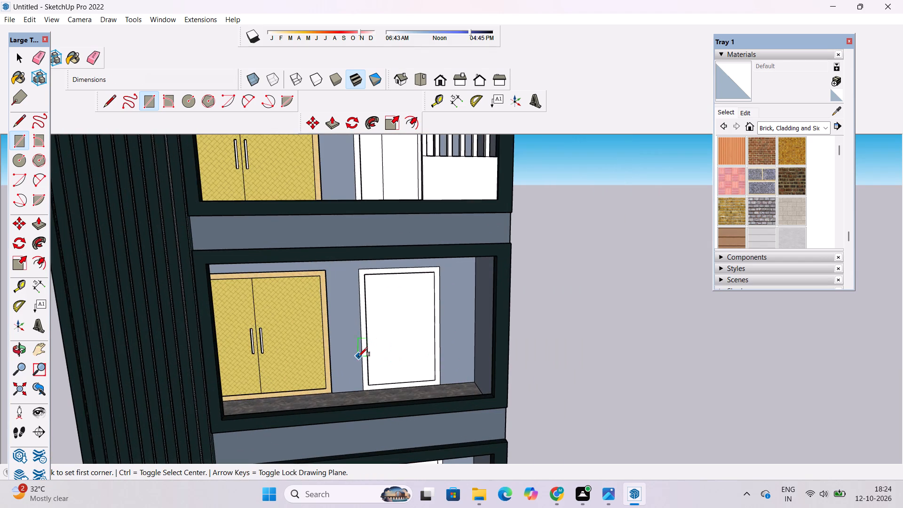
scroll(360, 352, down, 3)
key(space)
key(o)
drag(431, 340, 497, 399)
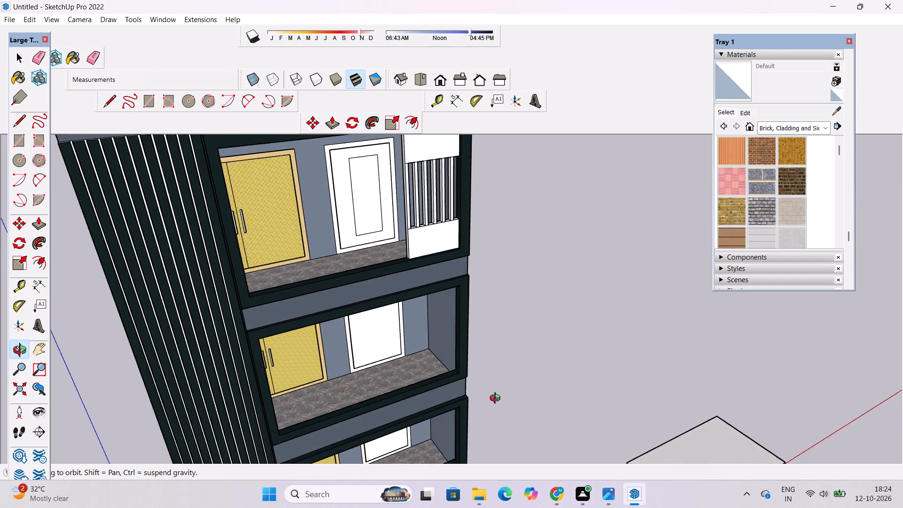
drag(497, 399, 469, 368)
drag(400, 368, 390, 328)
shift+drag(389, 325, 392, 309)
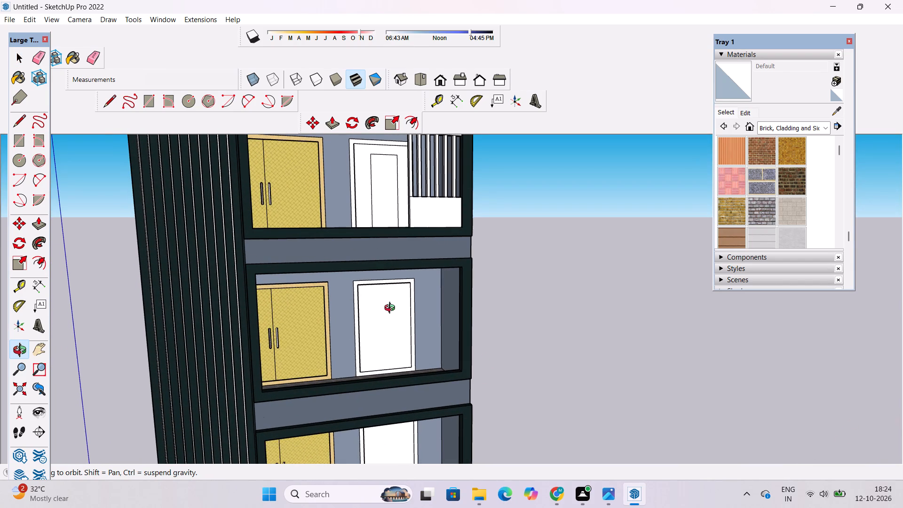
shift+click(388, 313)
scroll(388, 323, up, 1)
key(r)
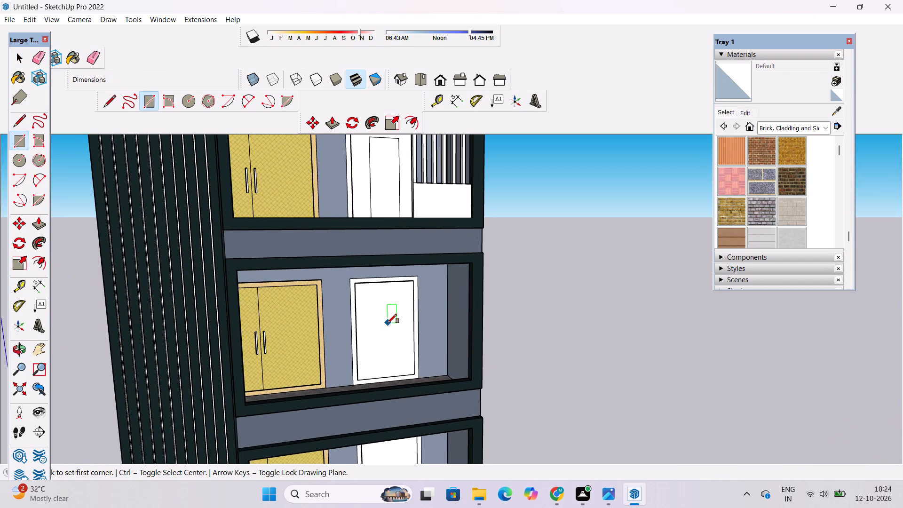
click(372, 296)
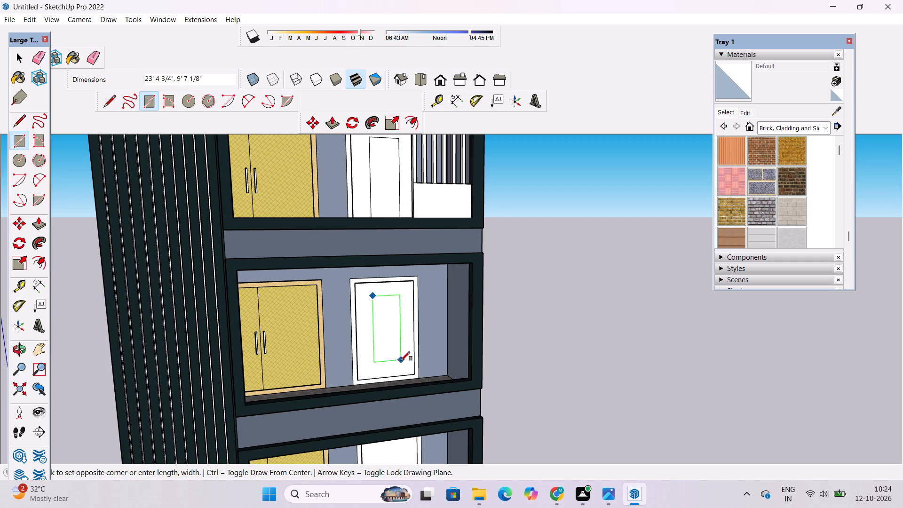
click(402, 364)
Draw an upright inner panel rectangle about 28' tall and 10' wide on the lowest balcony's white single door.
scroll(309, 278, down, 9)
scroll(333, 352, up, 11)
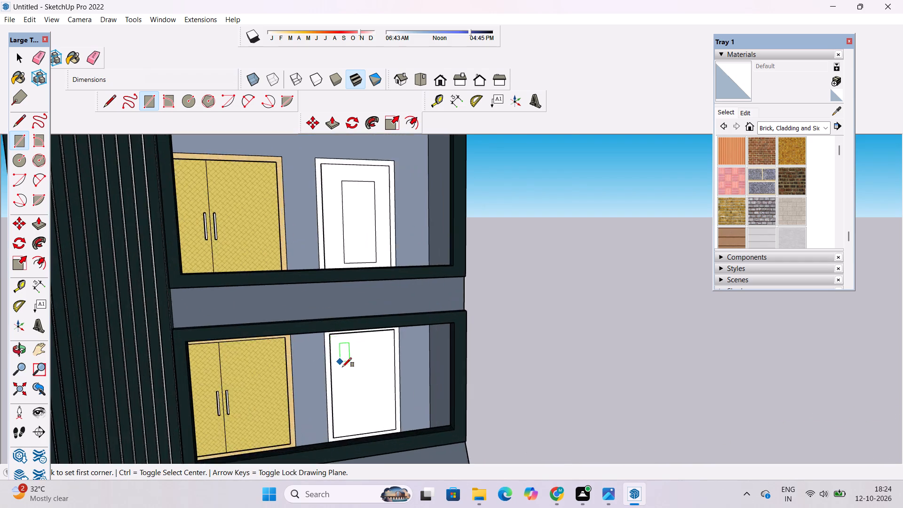
scroll(342, 367, up, 3)
click(348, 333)
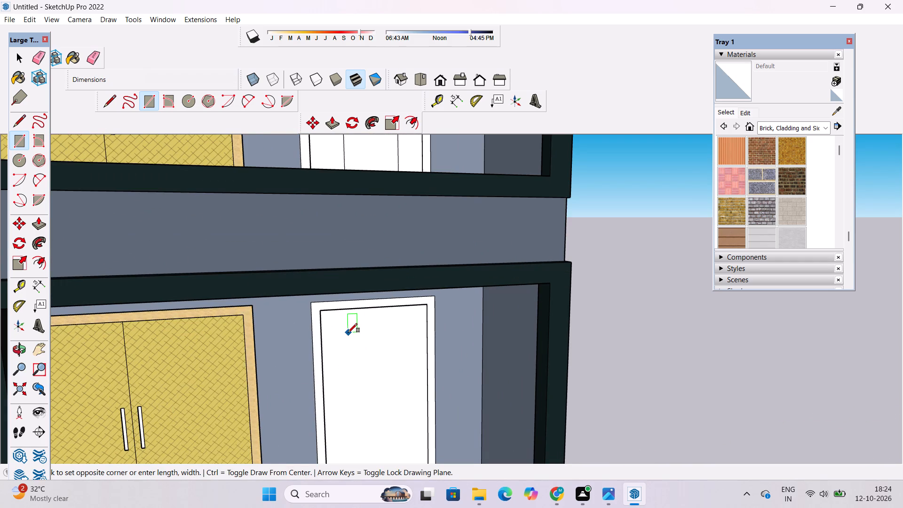
scroll(349, 333, down, 9)
scroll(365, 393, up, 5)
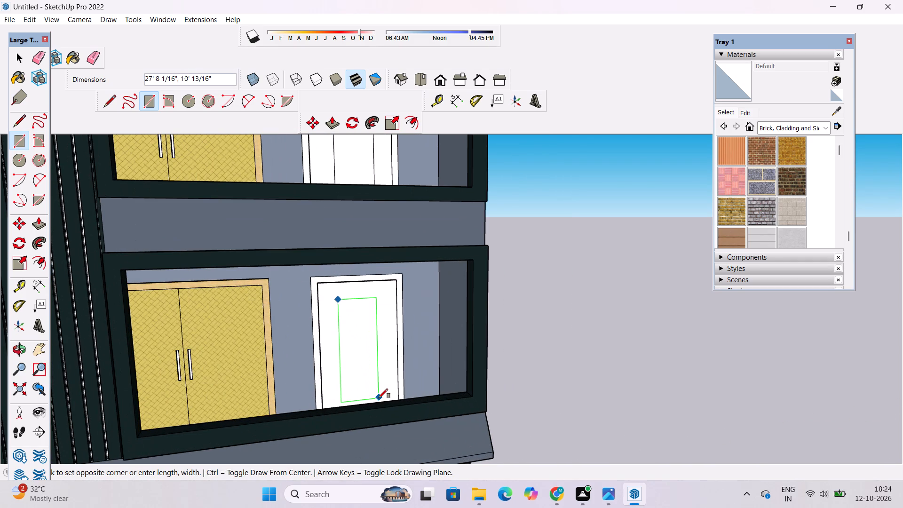
click(379, 398)
key(space)
Divide the inner panel of the lowest balcony's single door with roughly evenly spaced horizontal lines, working downward from its upper edge.
scroll(402, 389, down, 4)
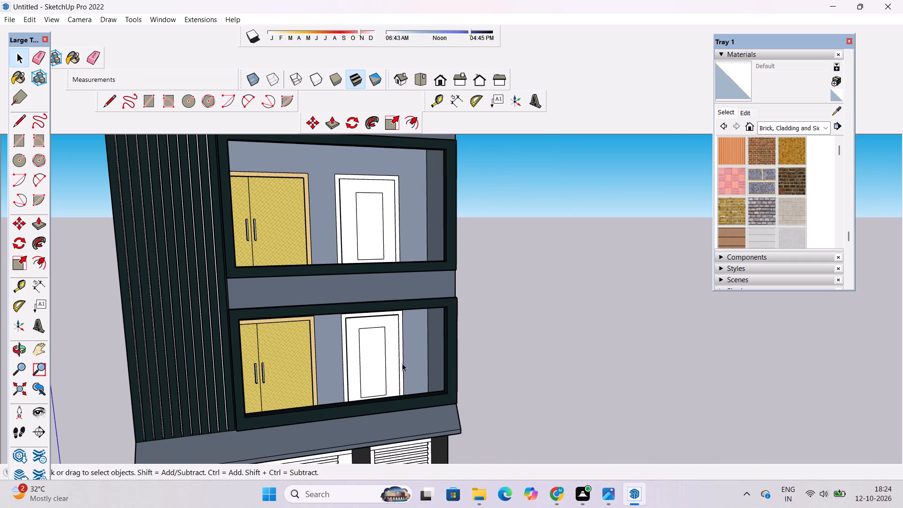
key(l)
scroll(378, 349, up, 8)
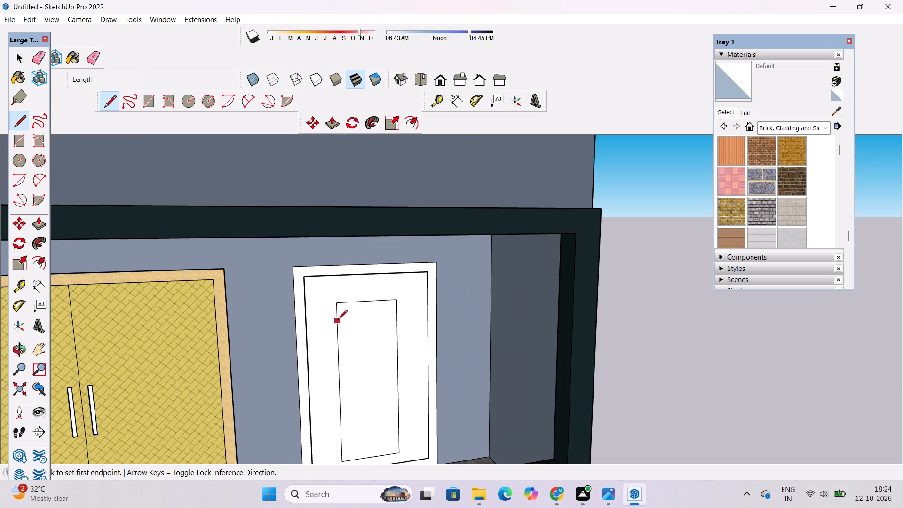
click(338, 318)
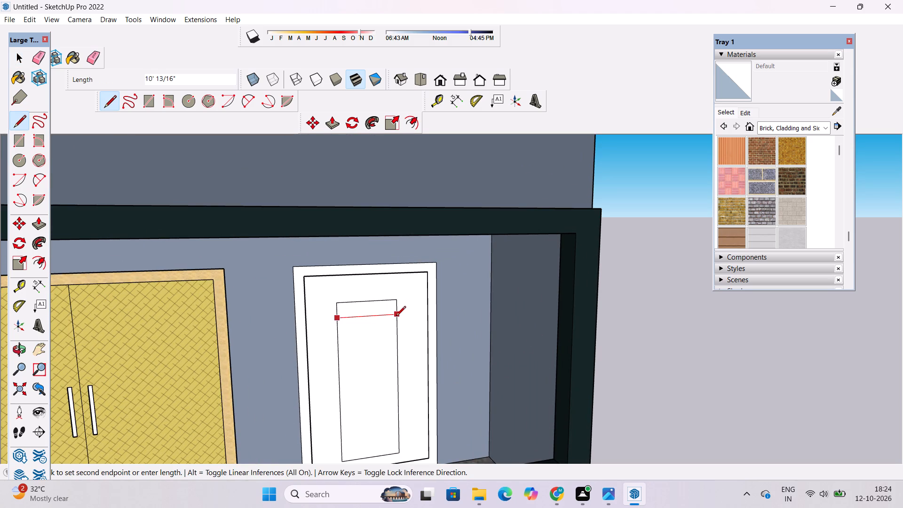
click(396, 317)
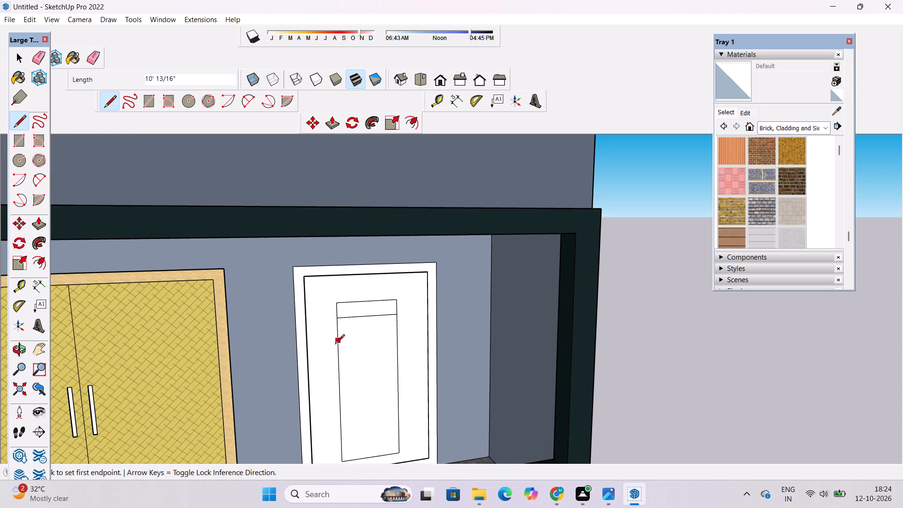
click(340, 335)
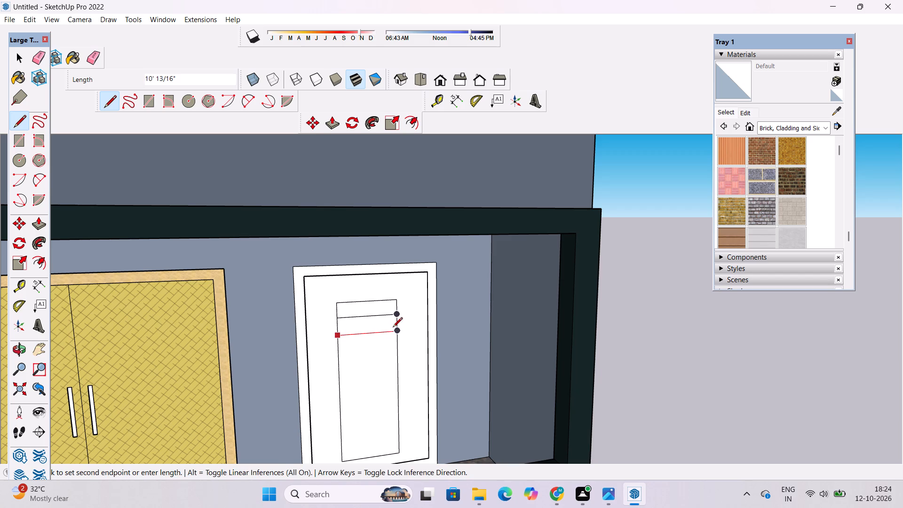
click(396, 331)
click(337, 355)
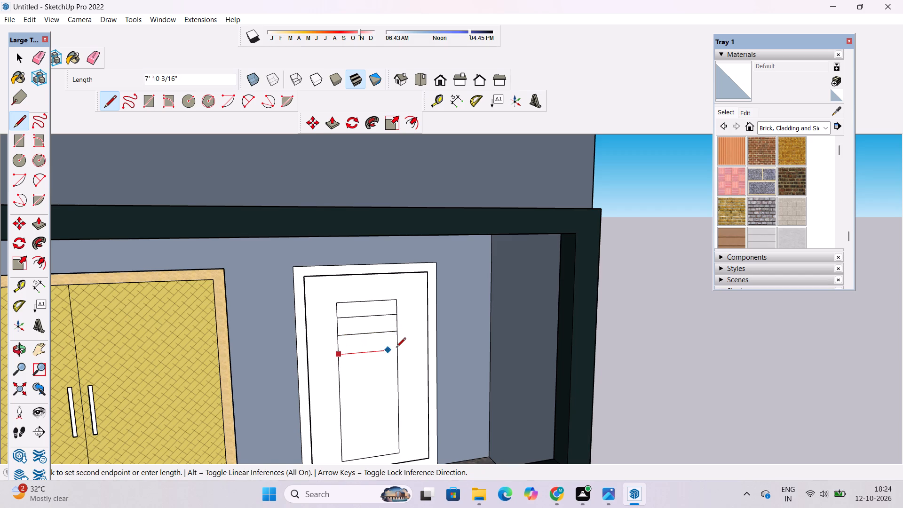
click(396, 349)
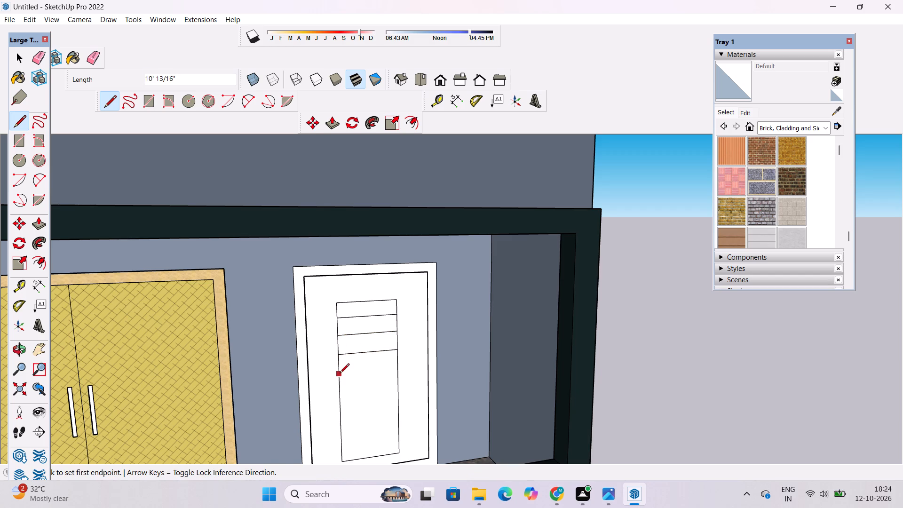
click(339, 373)
click(397, 368)
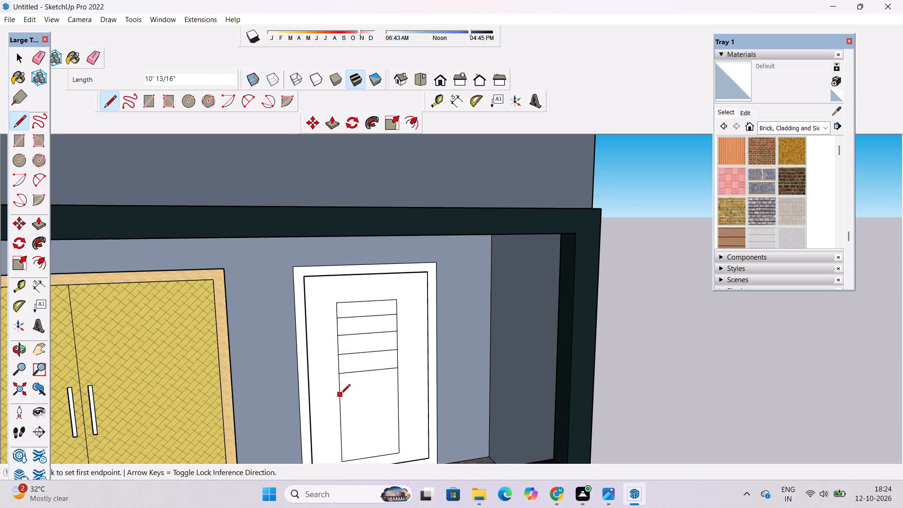
click(341, 389)
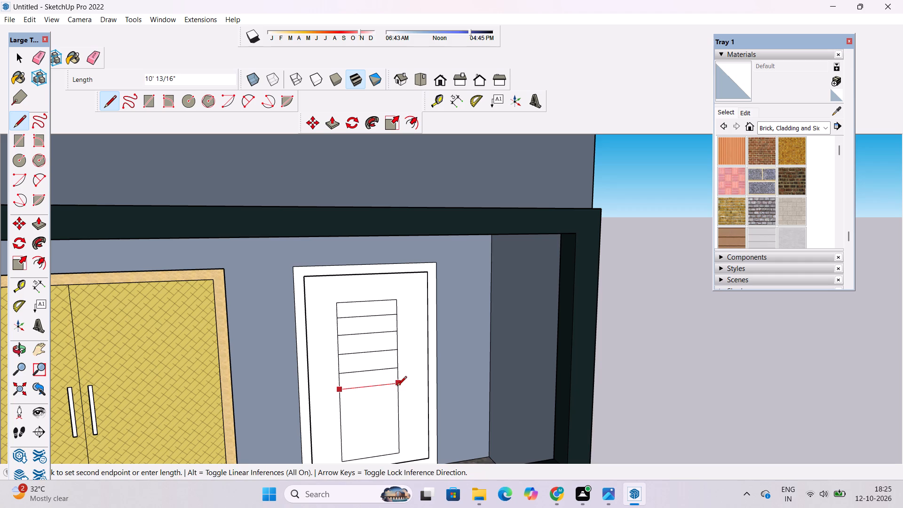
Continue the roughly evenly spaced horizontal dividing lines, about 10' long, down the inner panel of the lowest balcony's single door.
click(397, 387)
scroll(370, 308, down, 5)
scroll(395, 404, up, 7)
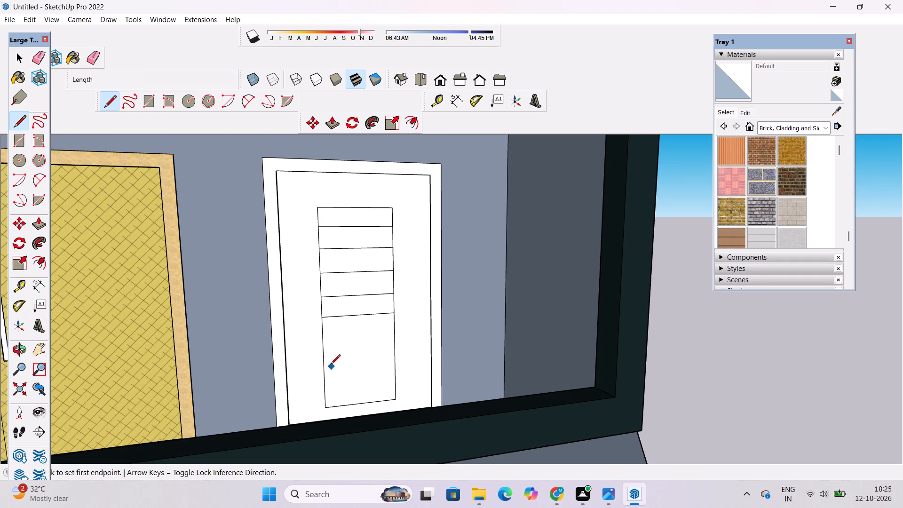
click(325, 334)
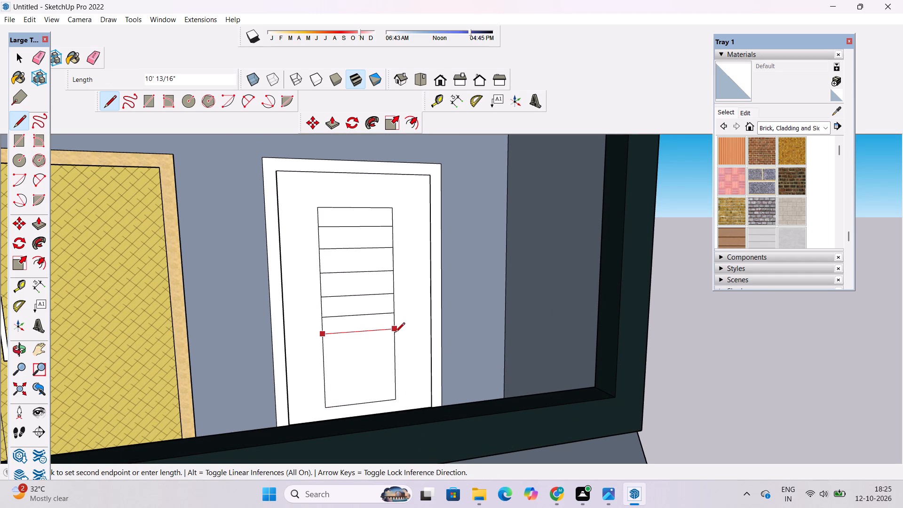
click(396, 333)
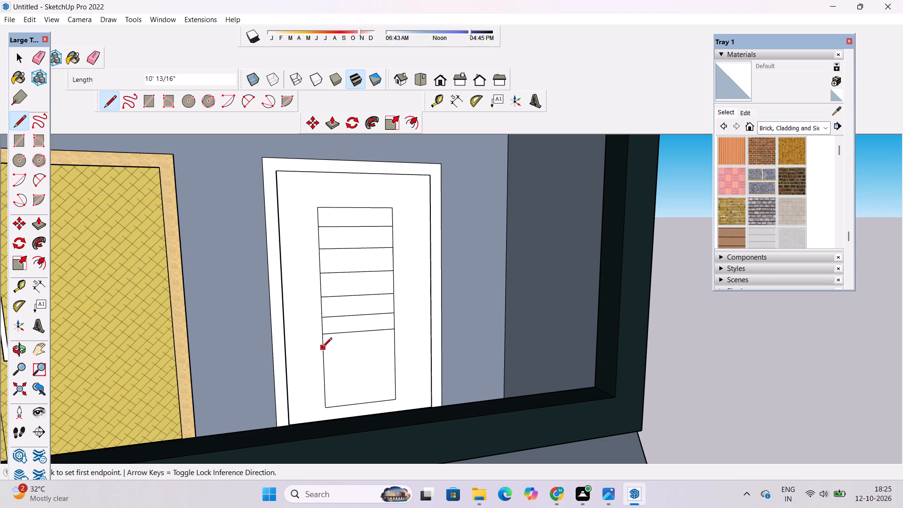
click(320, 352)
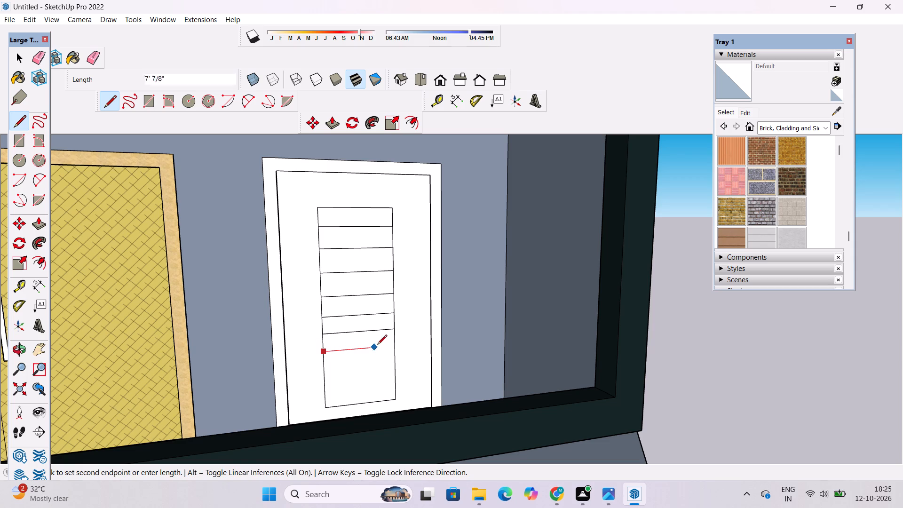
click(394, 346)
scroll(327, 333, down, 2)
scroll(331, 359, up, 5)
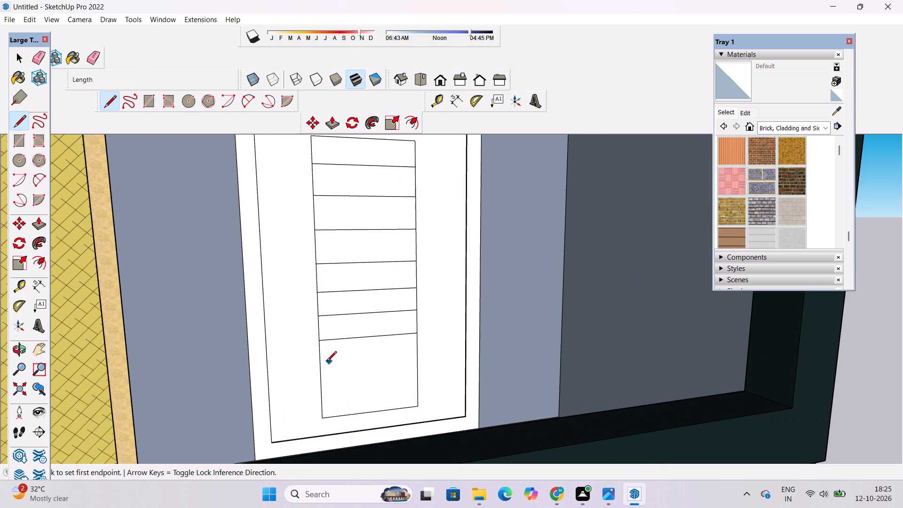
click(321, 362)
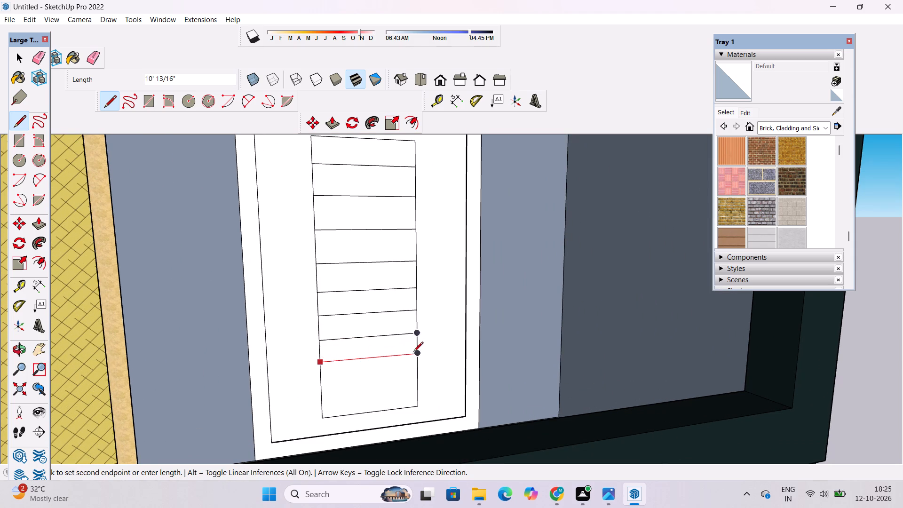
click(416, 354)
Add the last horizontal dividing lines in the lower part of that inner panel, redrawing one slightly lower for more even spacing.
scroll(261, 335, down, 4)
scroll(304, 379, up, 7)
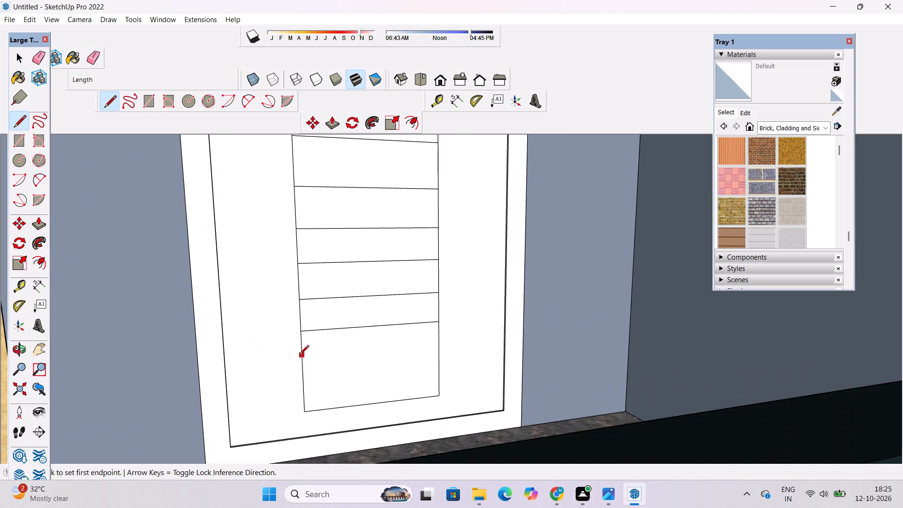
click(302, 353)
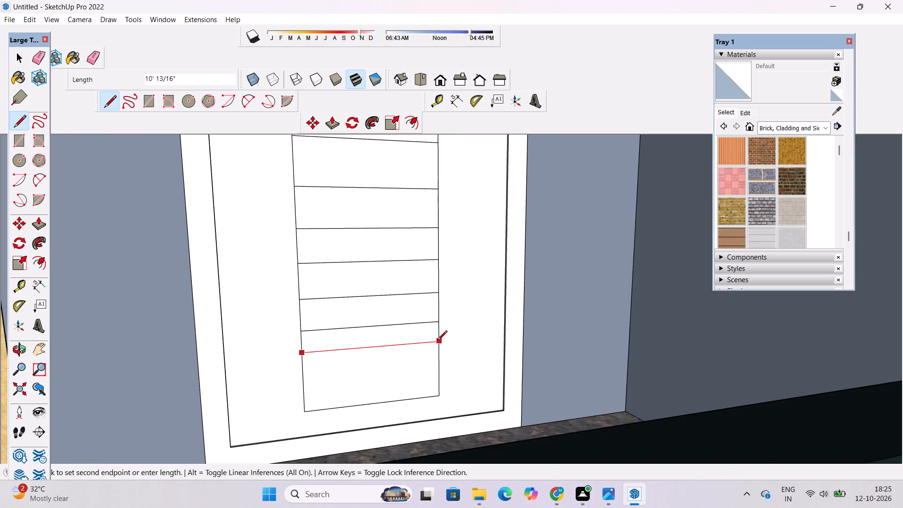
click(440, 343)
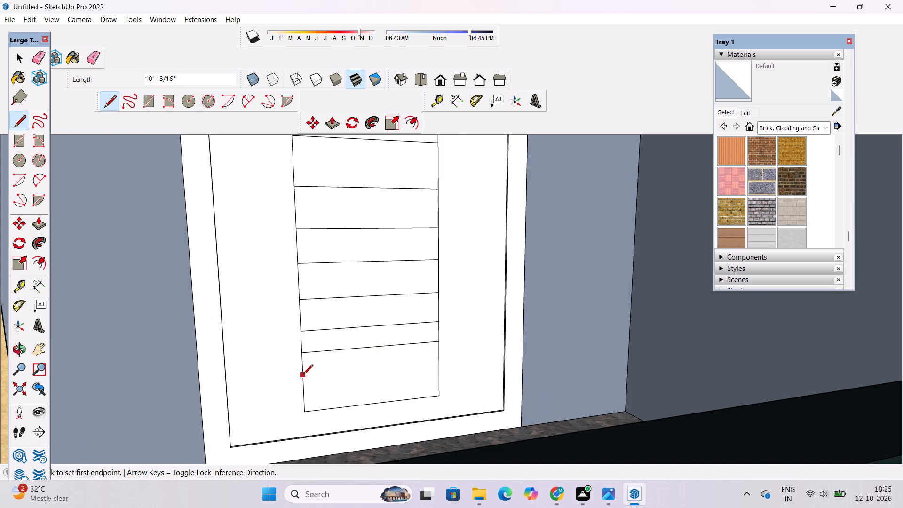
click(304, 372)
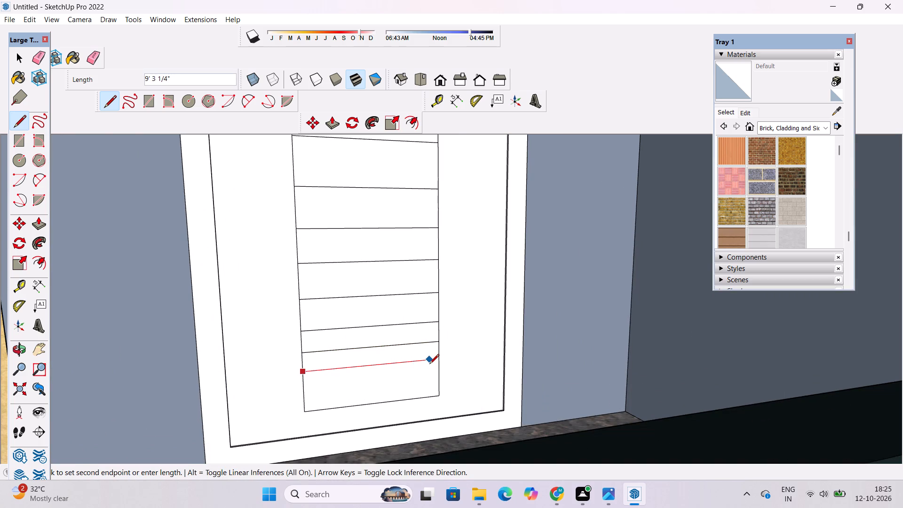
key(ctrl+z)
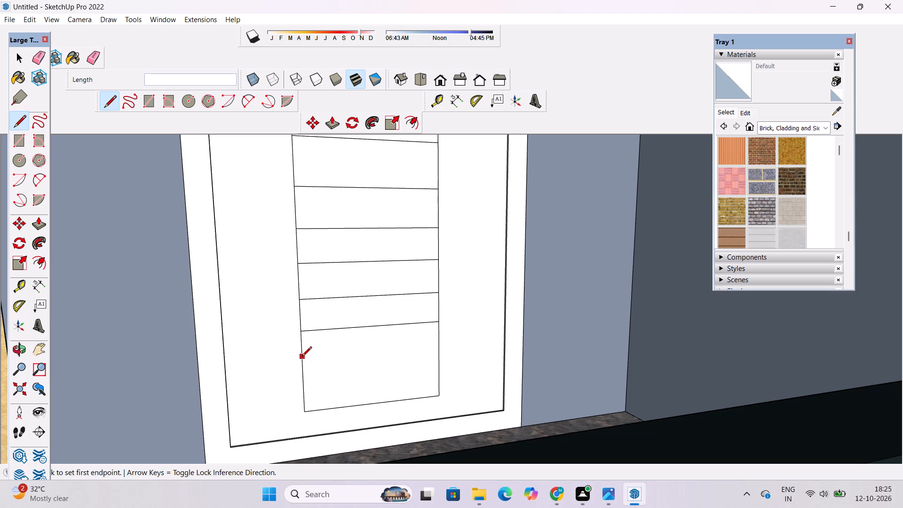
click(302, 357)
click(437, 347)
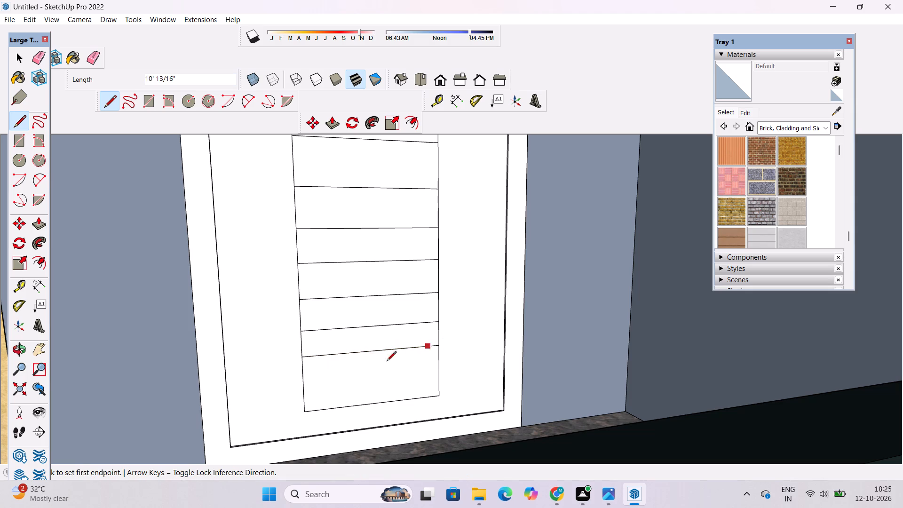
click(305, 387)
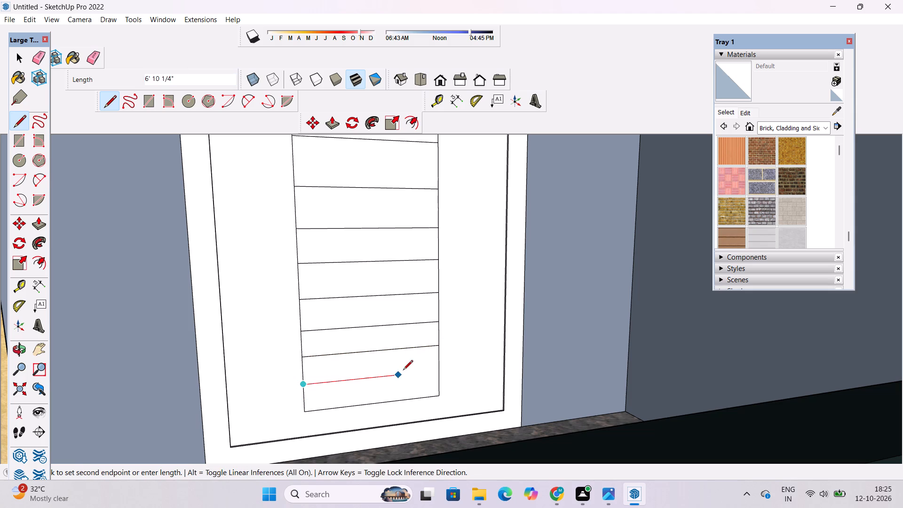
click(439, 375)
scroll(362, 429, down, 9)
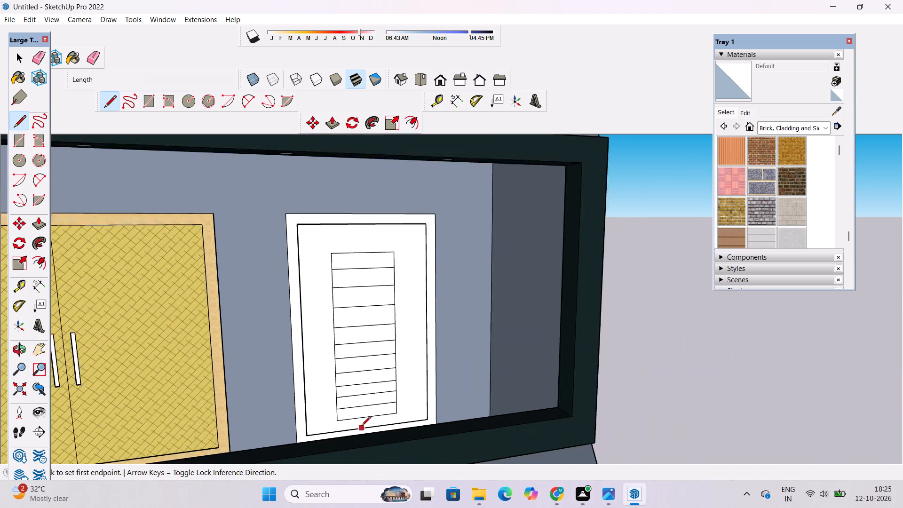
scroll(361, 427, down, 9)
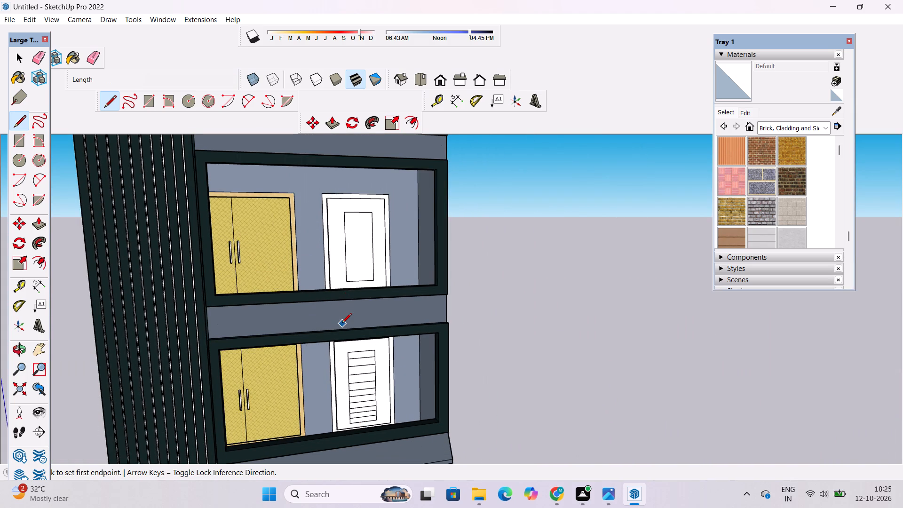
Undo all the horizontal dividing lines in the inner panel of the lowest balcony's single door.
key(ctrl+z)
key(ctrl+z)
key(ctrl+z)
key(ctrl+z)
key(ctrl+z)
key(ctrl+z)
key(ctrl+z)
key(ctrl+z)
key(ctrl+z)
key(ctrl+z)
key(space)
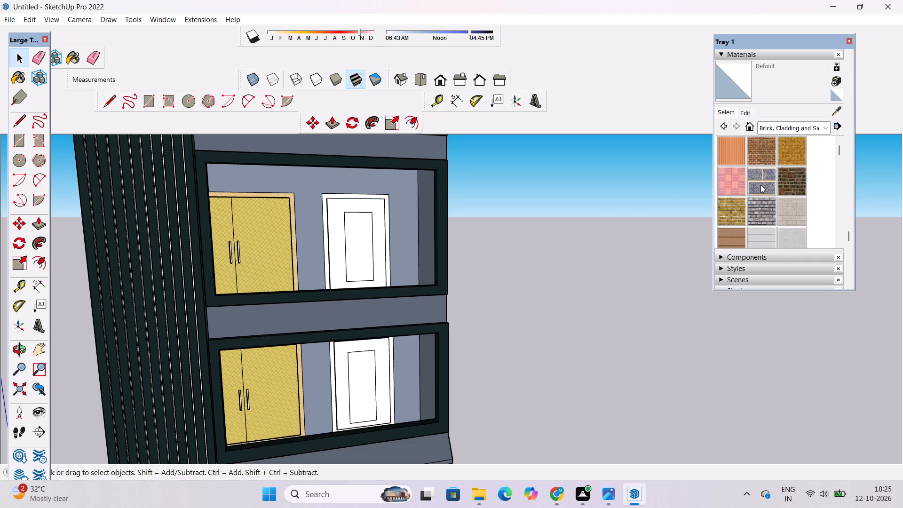
Paint the middle balcony's single door leaf and frame with 0119_RosyBrown from the Colors-Named collection.
click(796, 128)
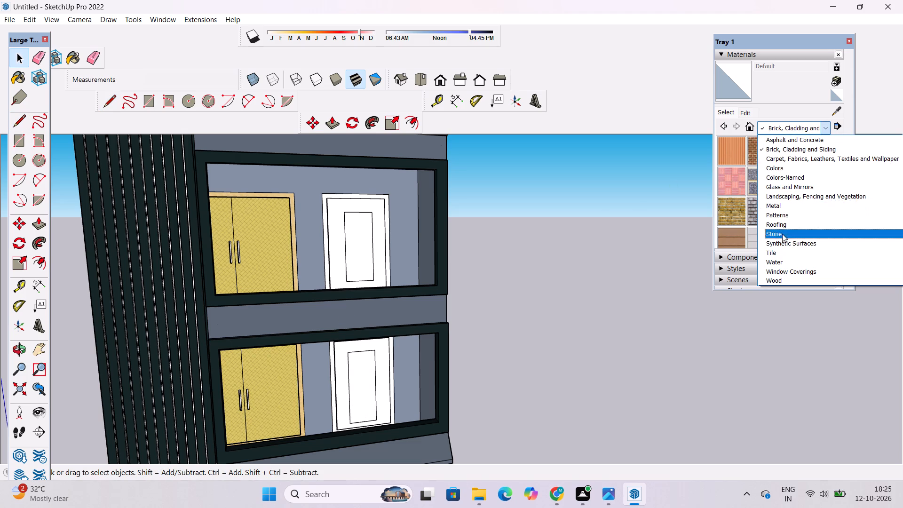
click(792, 177)
scroll(748, 192, down, 7)
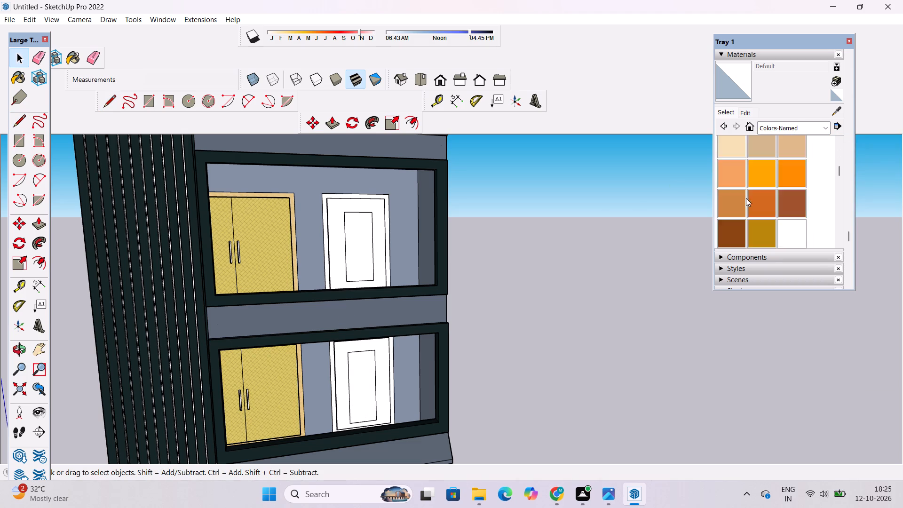
scroll(746, 198, down, 13)
scroll(753, 194, up, 4)
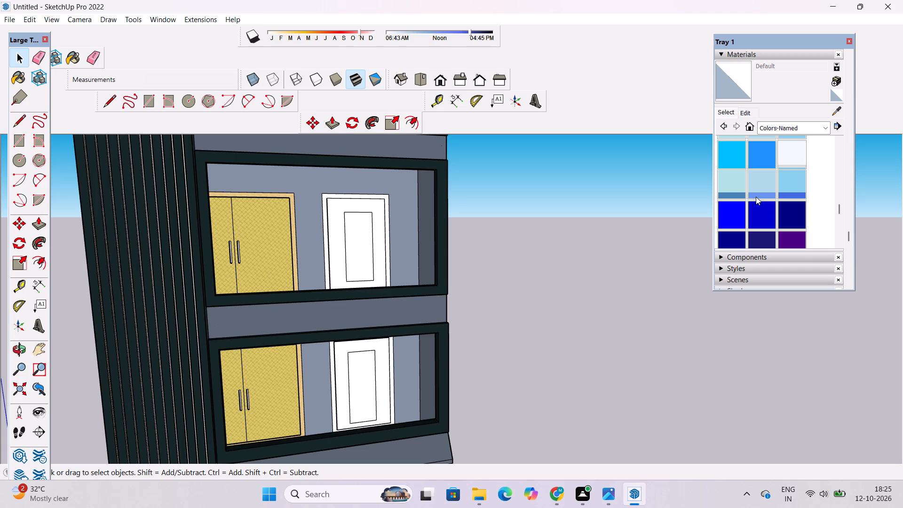
scroll(756, 197, up, 3)
scroll(762, 196, down, 5)
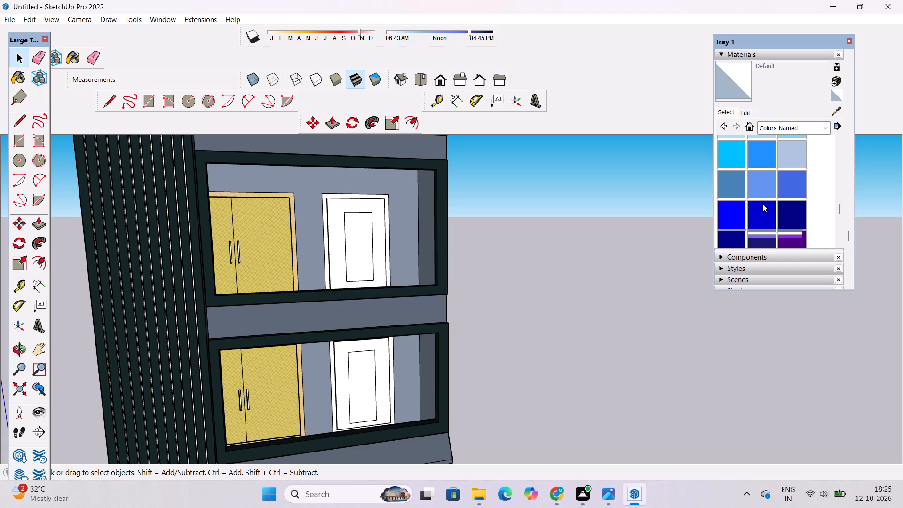
scroll(762, 204, down, 2)
click(760, 200)
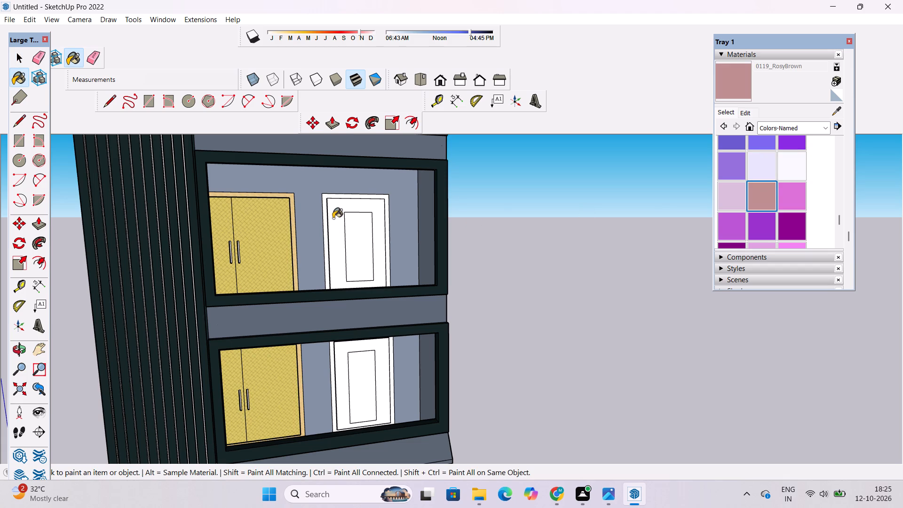
click(333, 218)
click(333, 196)
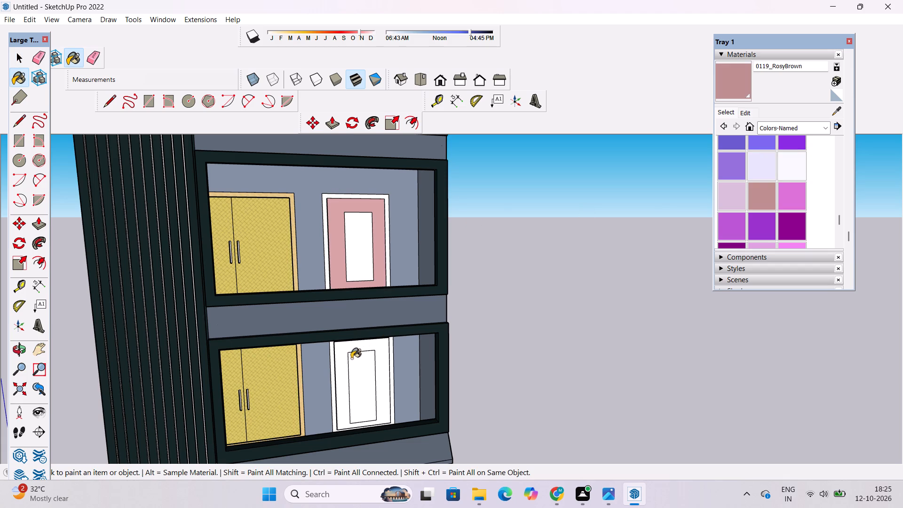
Paint the lowest balcony's single door leaf, inner panel and frame with 0119_RosyBrown.
click(341, 358)
click(354, 363)
click(331, 357)
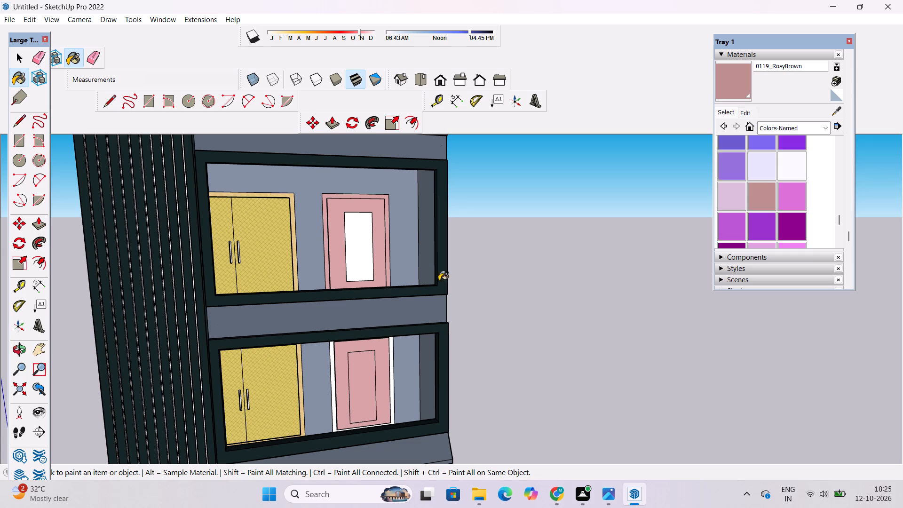
Darken the 0119_RosyBrown material to a deep muted reddish brown.
click(744, 116)
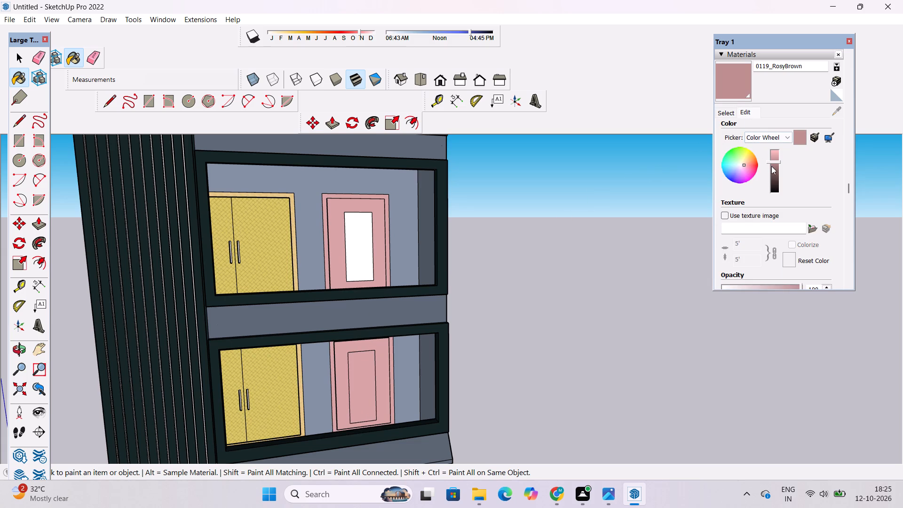
click(771, 166)
click(773, 168)
click(773, 172)
click(773, 173)
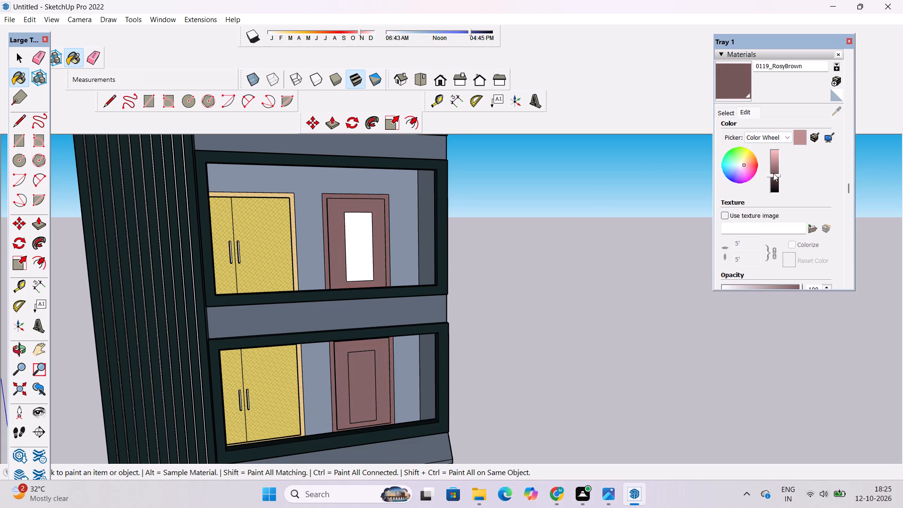
Paint the top balcony's single door leaf, frame and inner panel, plus the middle door's inner panel, with the darkened 0119_RosyBrown.
scroll(185, 233, down, 9)
scroll(293, 302, down, 3)
scroll(242, 191, up, 4)
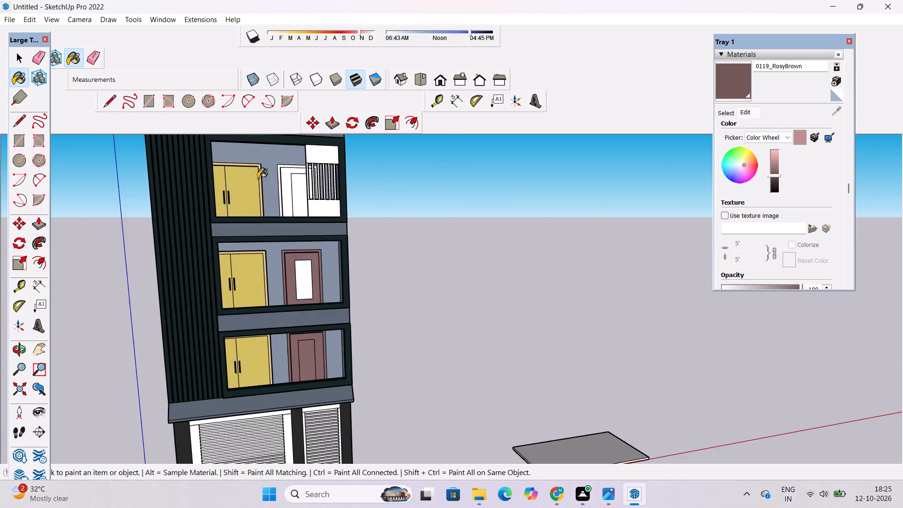
scroll(258, 178, up, 9)
click(283, 186)
click(280, 162)
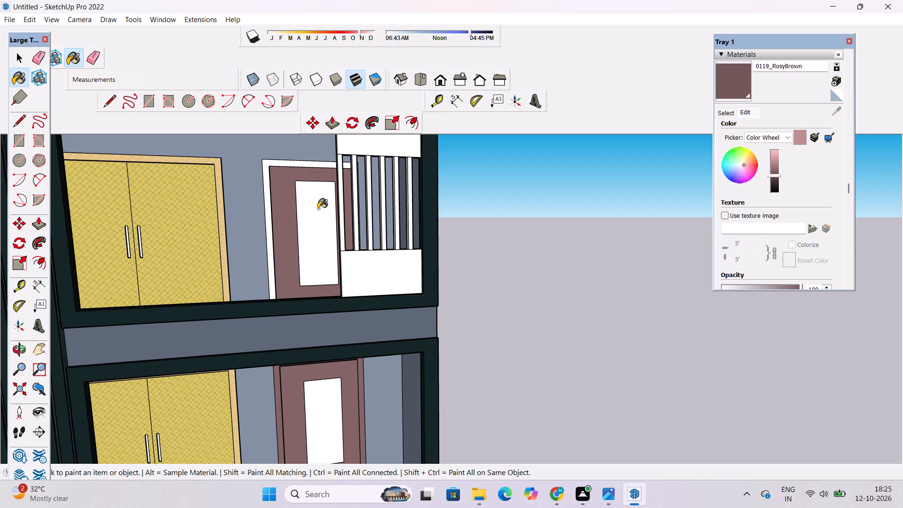
click(318, 209)
scroll(264, 171, down, 5)
scroll(314, 356, up, 3)
click(301, 324)
Draw two spaced horizontal lines, each about 10' 1" long, across the upper part of the lowest balcony single door's inner panel.
scroll(288, 307, down, 13)
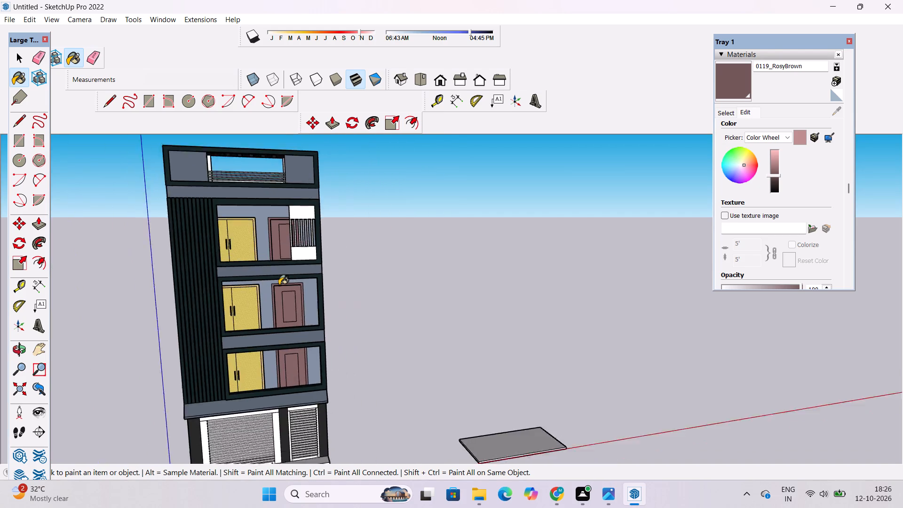
scroll(279, 285, down, 2)
scroll(293, 335, down, 3)
scroll(297, 363, up, 5)
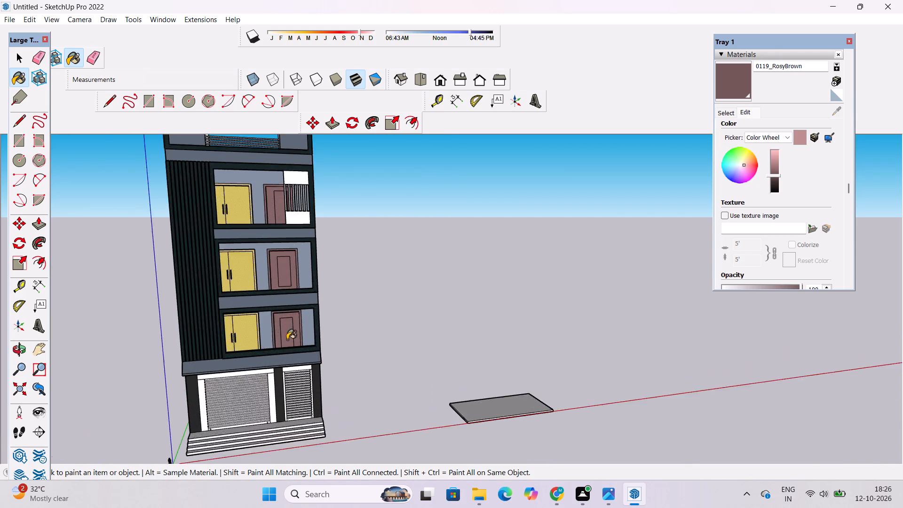
scroll(287, 340, up, 16)
key(o)
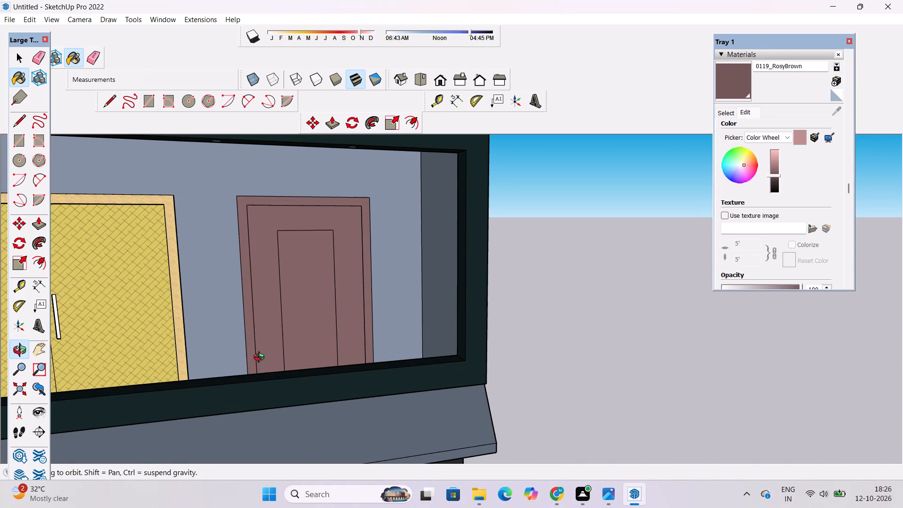
drag(343, 350, 307, 373)
scroll(296, 362, down, 5)
shift+drag(302, 341, 336, 389)
scroll(334, 363, up, 3)
drag(329, 359, 336, 348)
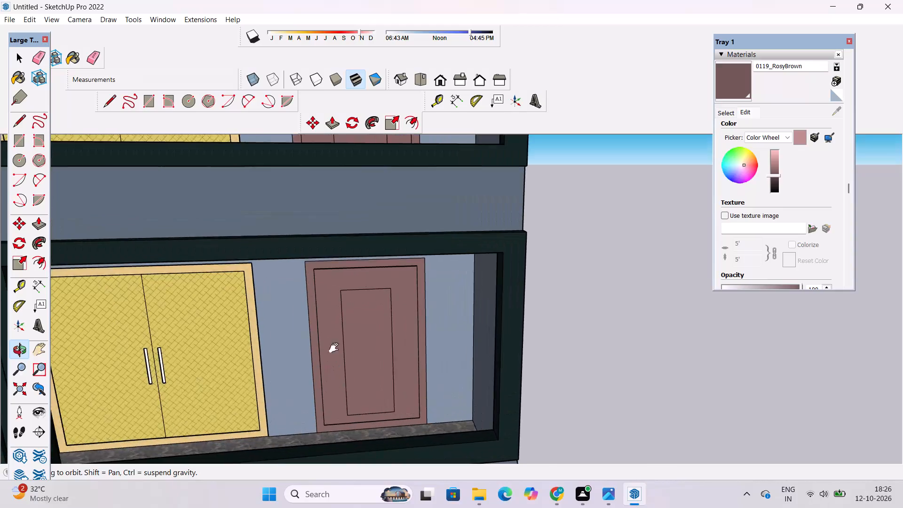
drag(336, 348, 356, 331)
drag(356, 336, 348, 319)
shift+click(348, 319)
shift+click(355, 335)
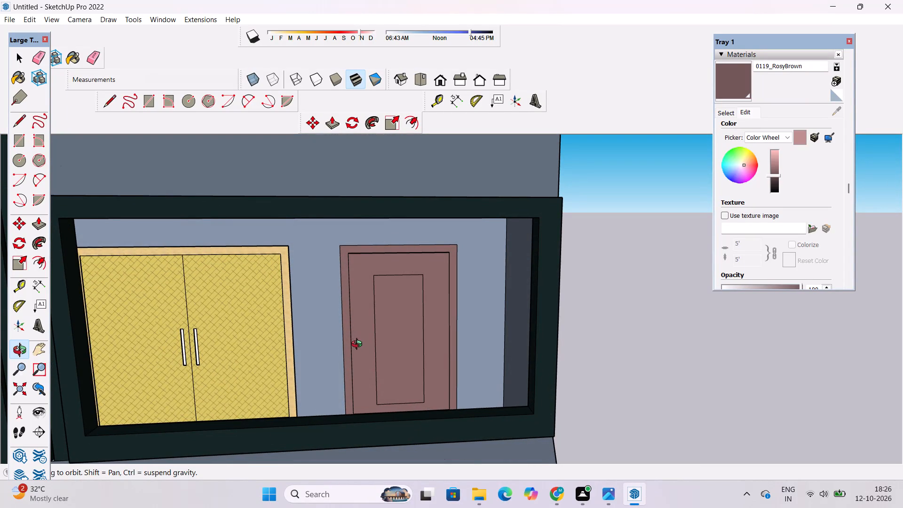
key(l)
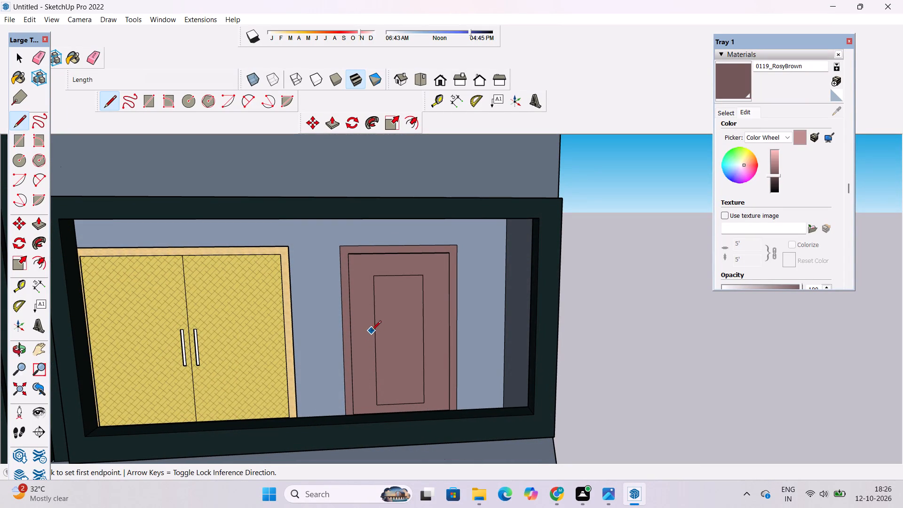
click(374, 292)
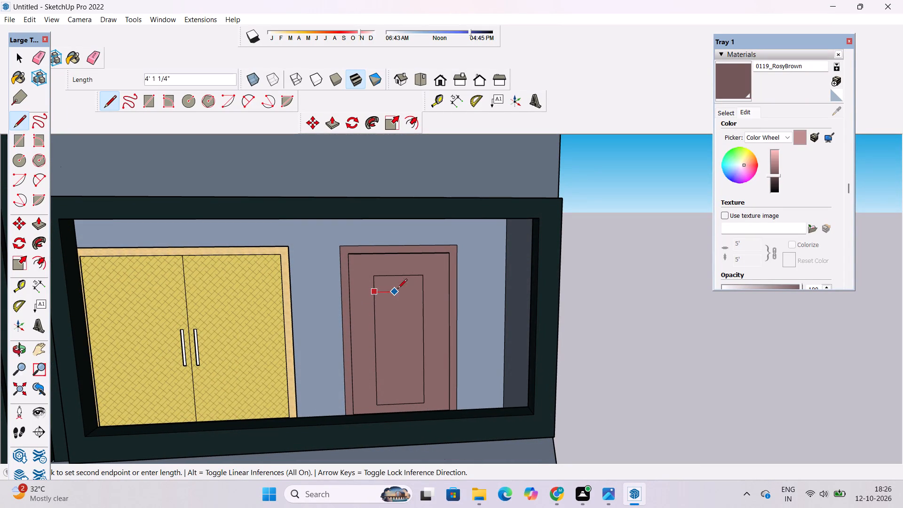
click(422, 290)
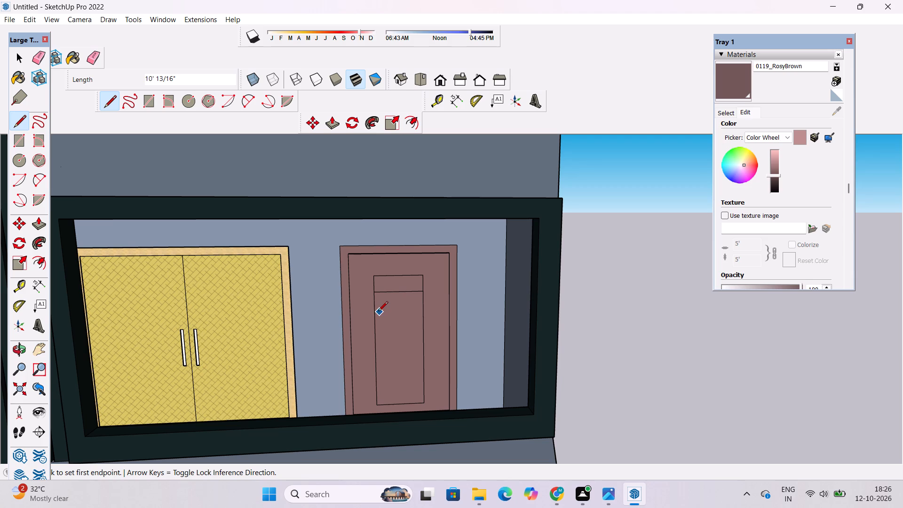
click(374, 310)
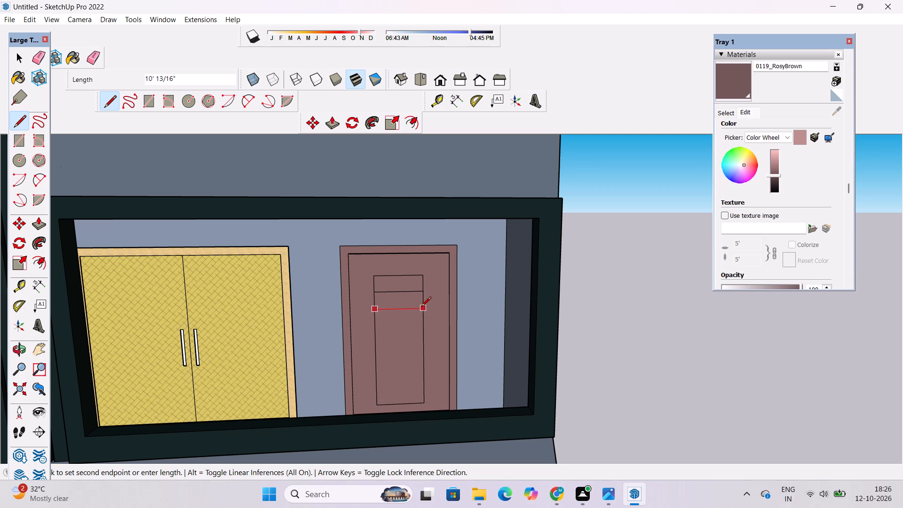
click(421, 307)
Draw four more spaced horizontal lines across the middle of the lowest door's inner panel, continuing the slat divisions downward from edge to edge.
scroll(382, 265, down, 3)
scroll(389, 329, up, 9)
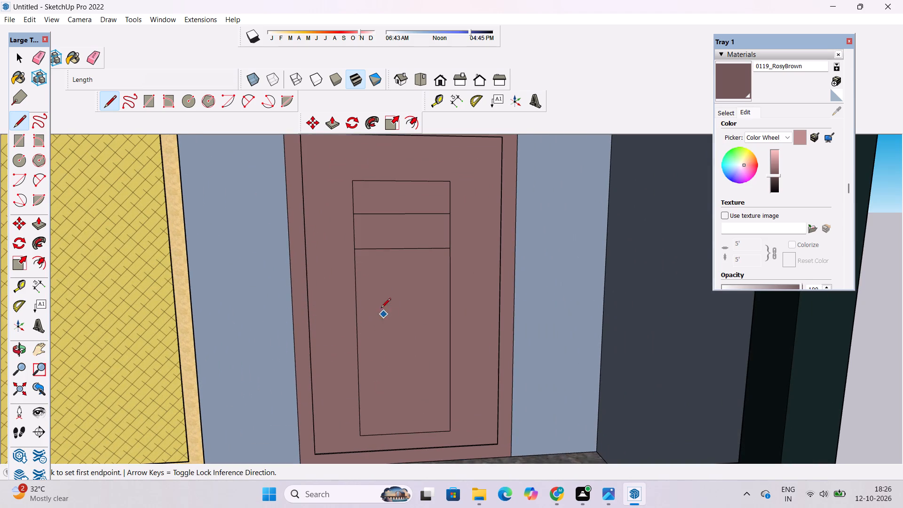
click(357, 273)
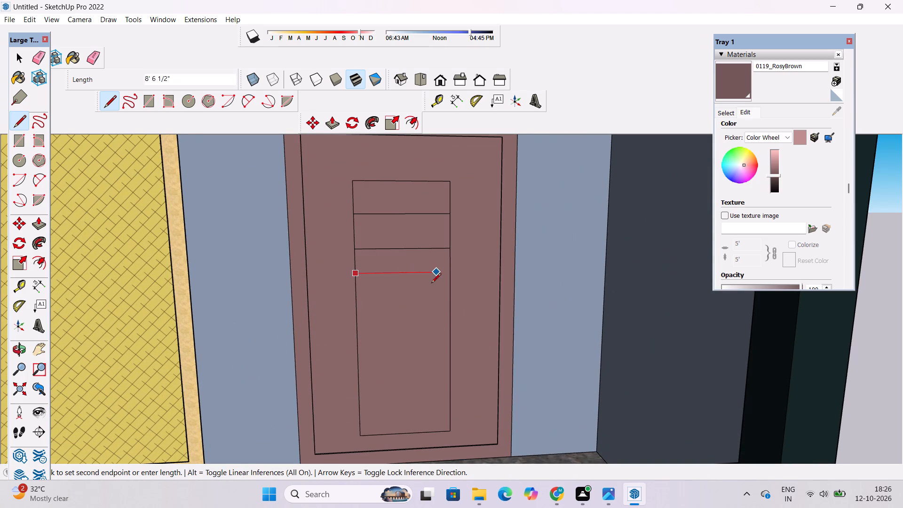
key(space)
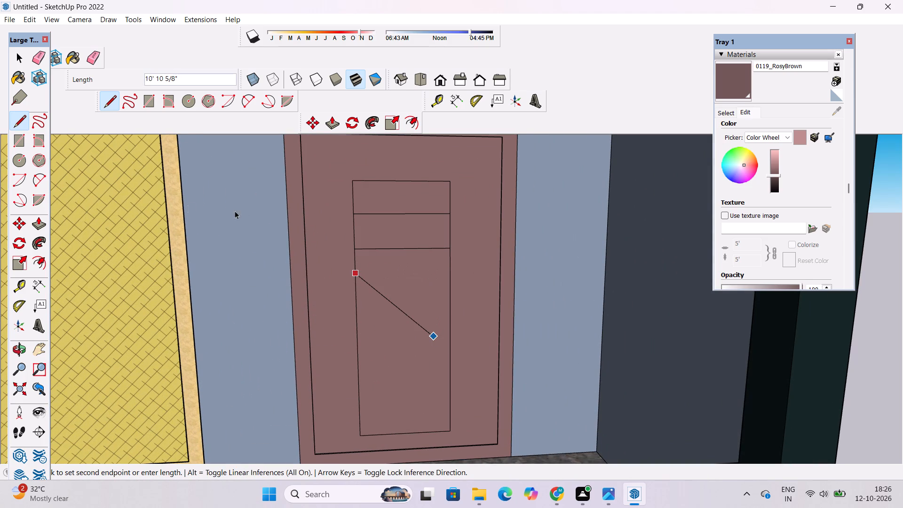
click(105, 103)
scroll(244, 220, down, 1)
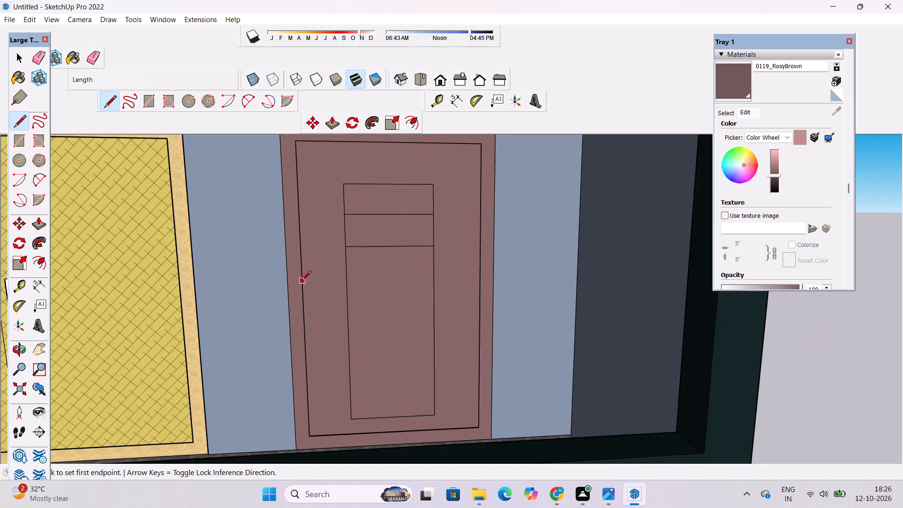
scroll(307, 281, down, 2)
click(339, 274)
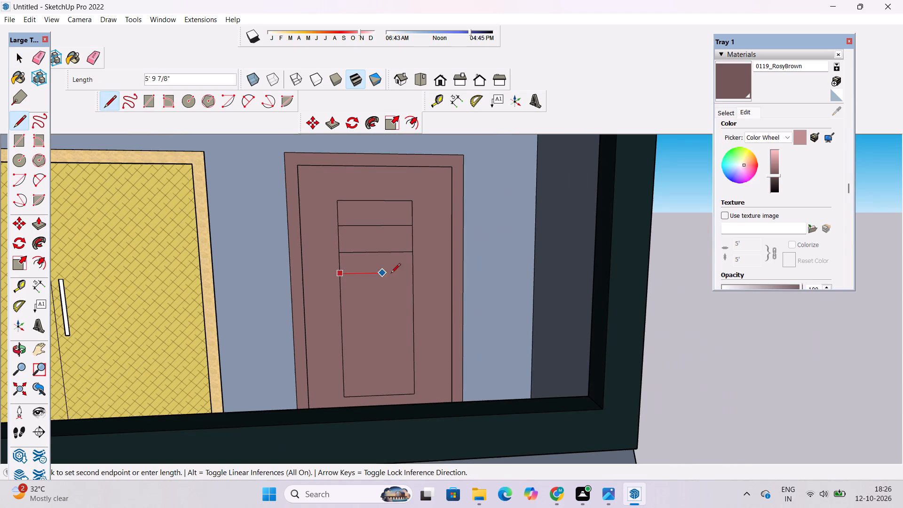
click(414, 275)
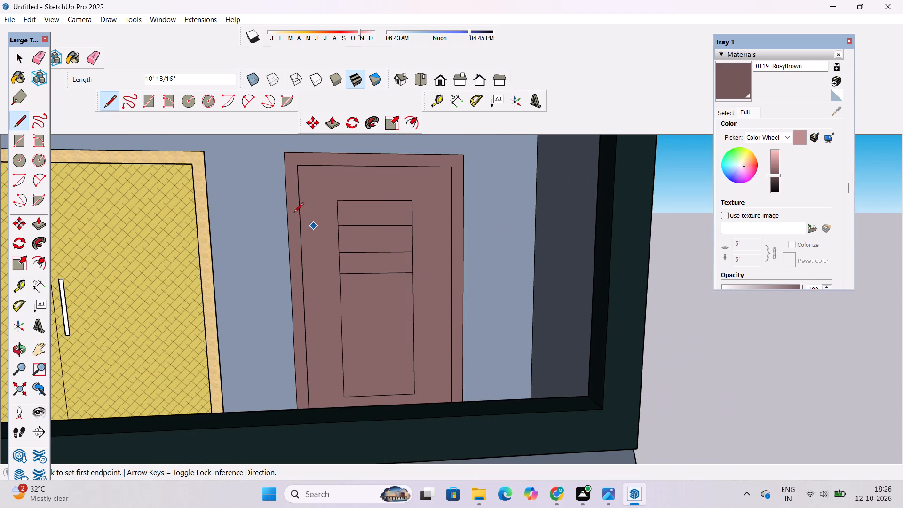
scroll(298, 215, down, 3)
scroll(355, 326, up, 7)
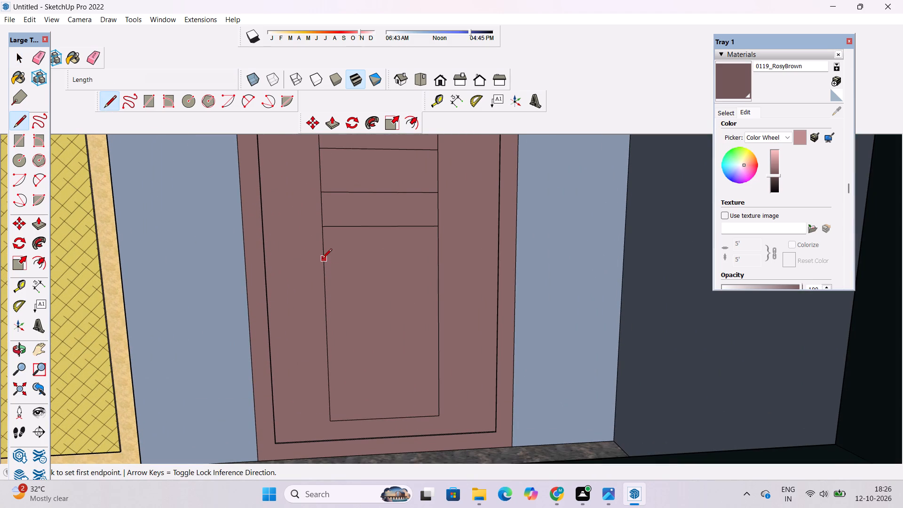
click(322, 257)
click(439, 260)
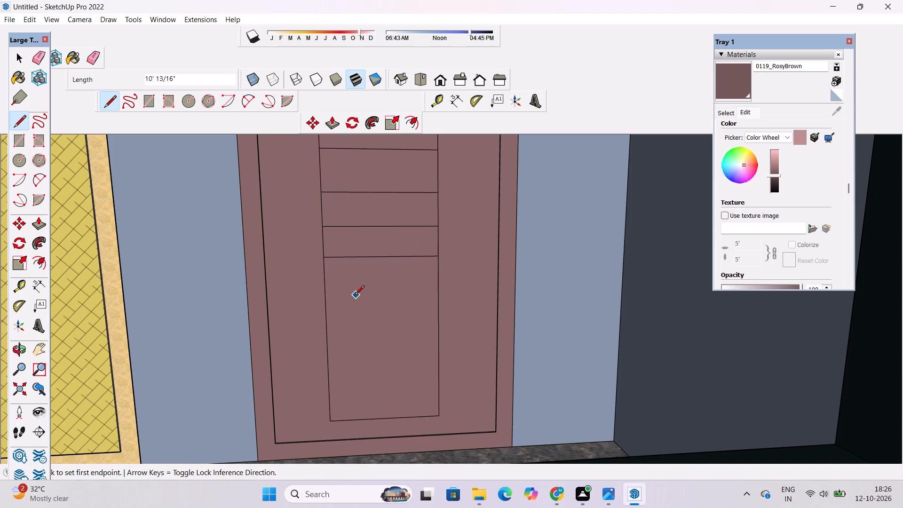
click(325, 286)
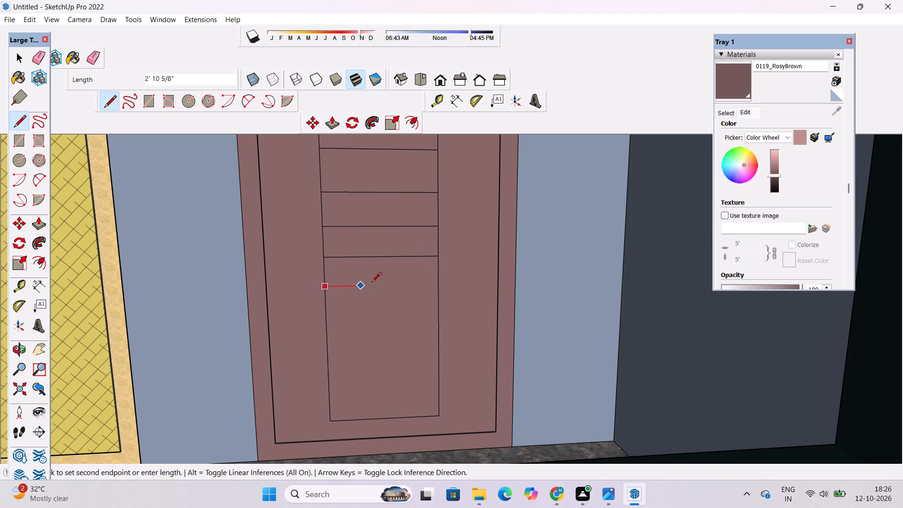
click(439, 285)
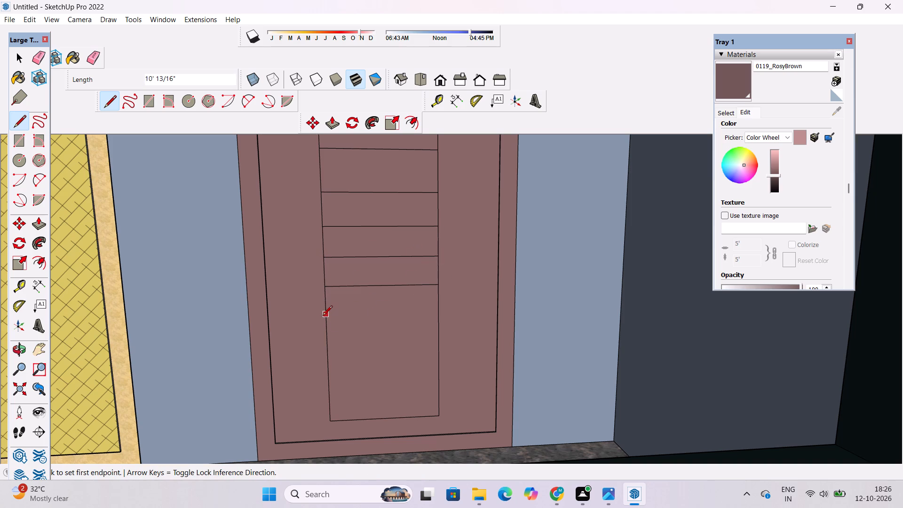
click(325, 314)
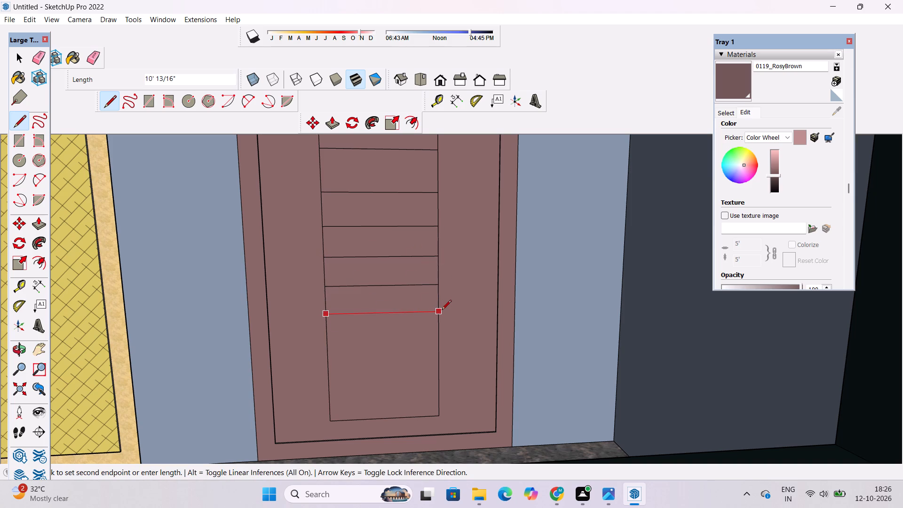
click(436, 313)
Draw the last three horizontal slat lines across the lower part of the lowest door's inner panel, each about 10' 1" long.
scroll(325, 261, down, 4)
scroll(330, 317, up, 5)
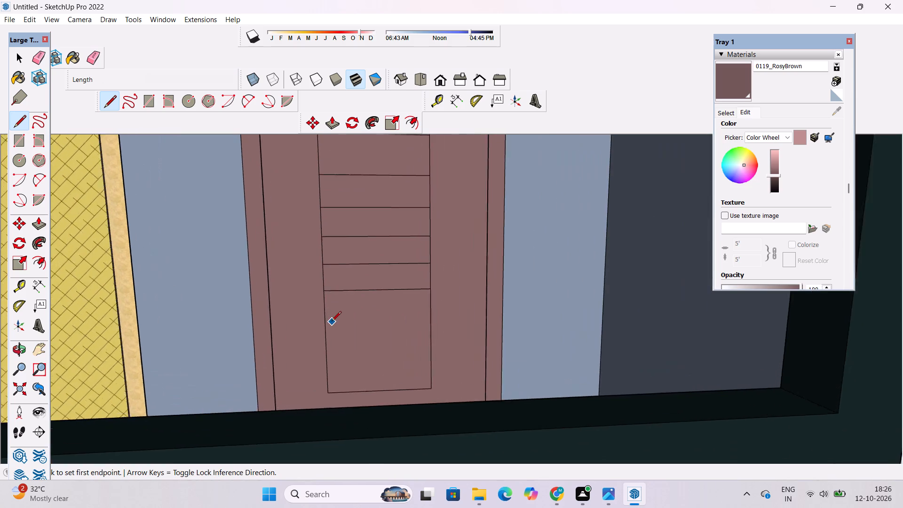
scroll(332, 322, up, 2)
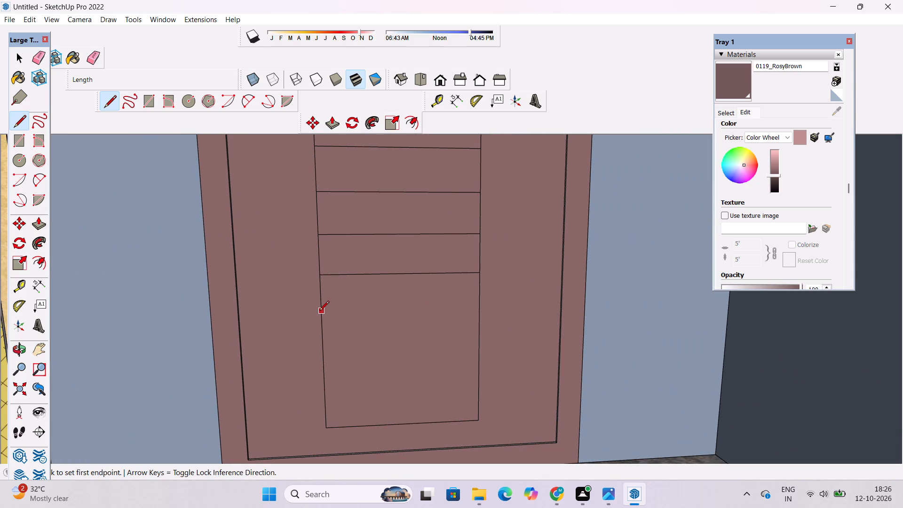
click(320, 310)
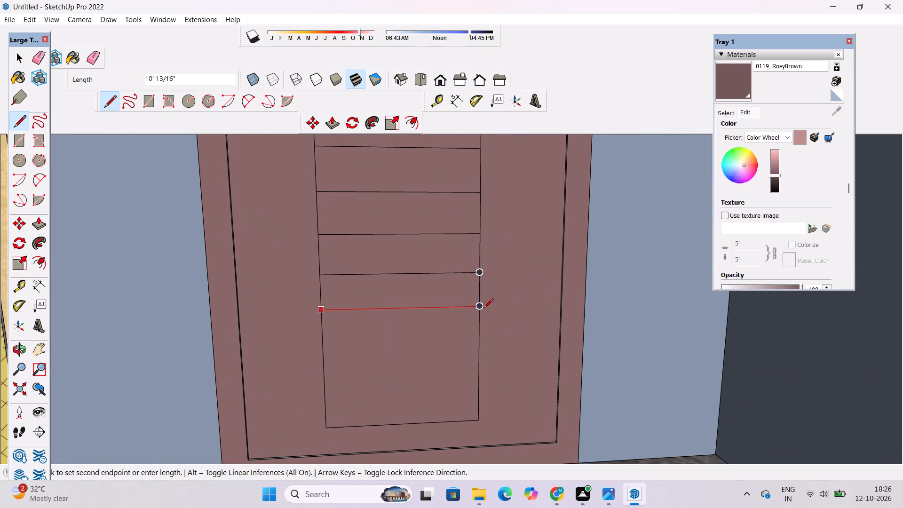
click(480, 308)
scroll(366, 275, down, 3)
scroll(347, 341, up, 2)
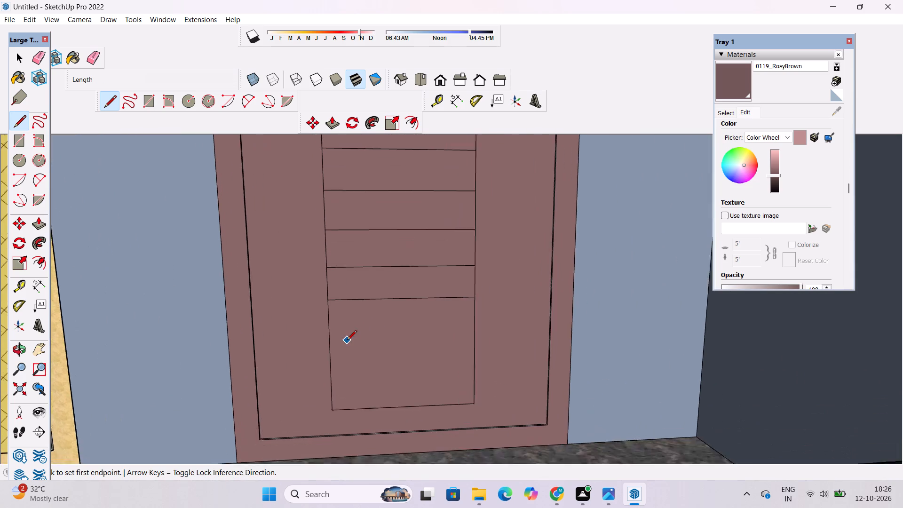
scroll(347, 341, up, 1)
click(327, 333)
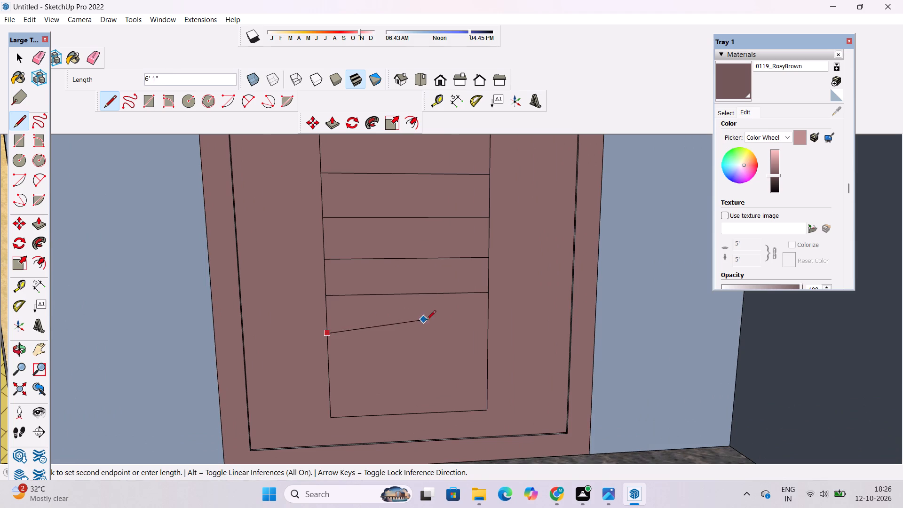
click(486, 332)
click(330, 375)
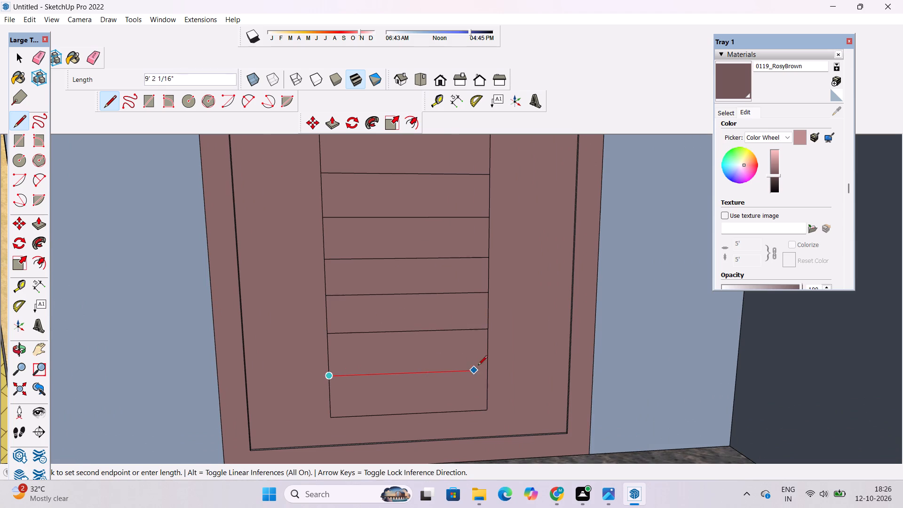
click(487, 372)
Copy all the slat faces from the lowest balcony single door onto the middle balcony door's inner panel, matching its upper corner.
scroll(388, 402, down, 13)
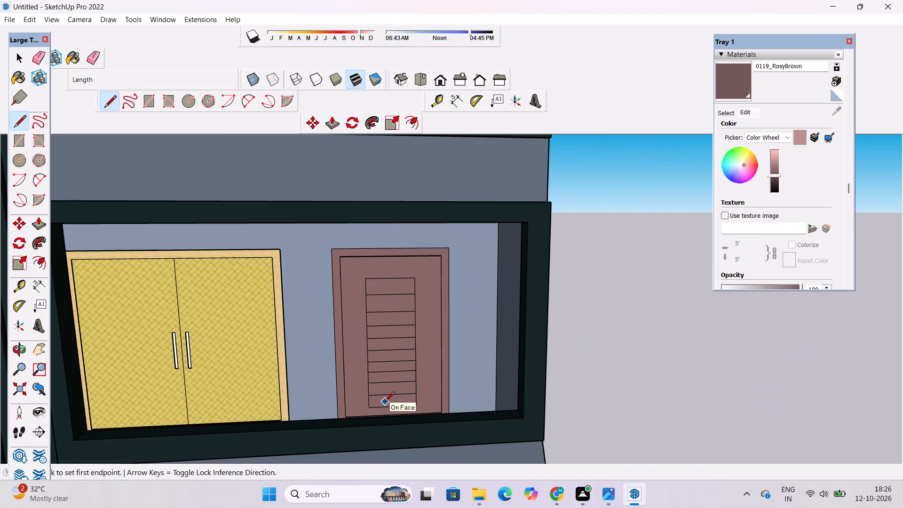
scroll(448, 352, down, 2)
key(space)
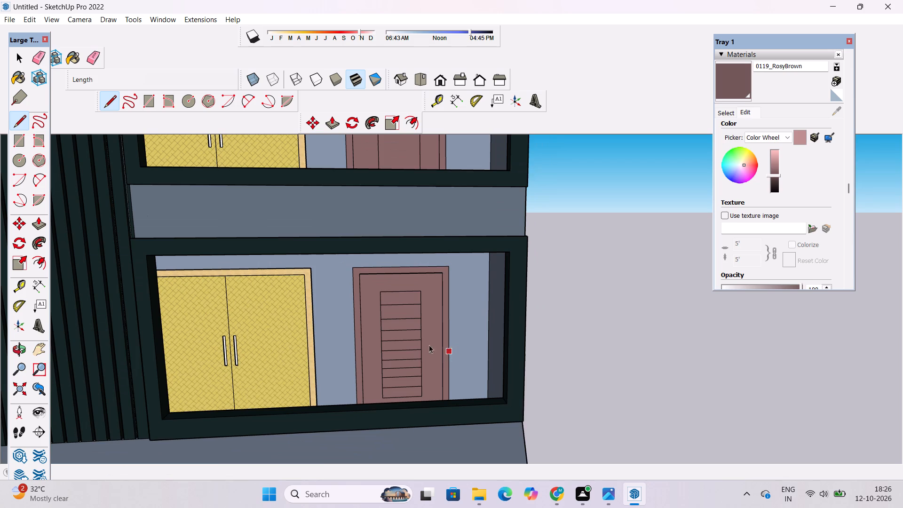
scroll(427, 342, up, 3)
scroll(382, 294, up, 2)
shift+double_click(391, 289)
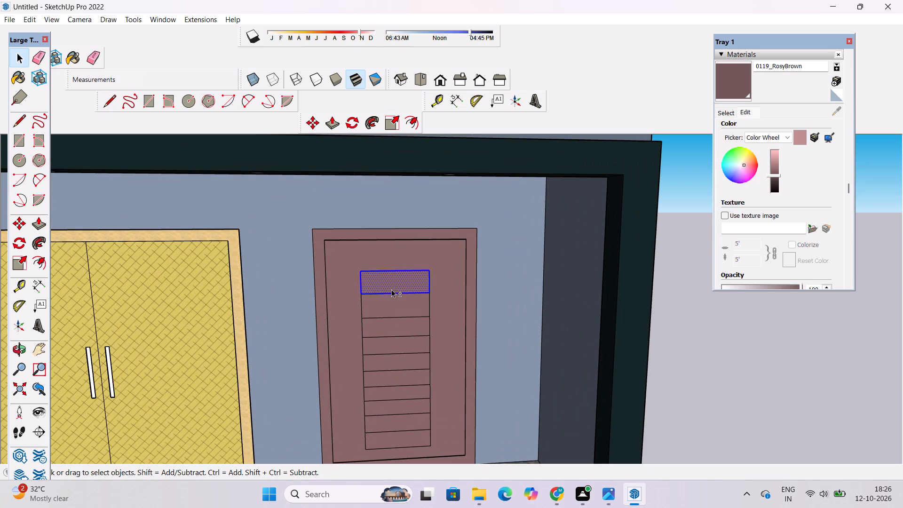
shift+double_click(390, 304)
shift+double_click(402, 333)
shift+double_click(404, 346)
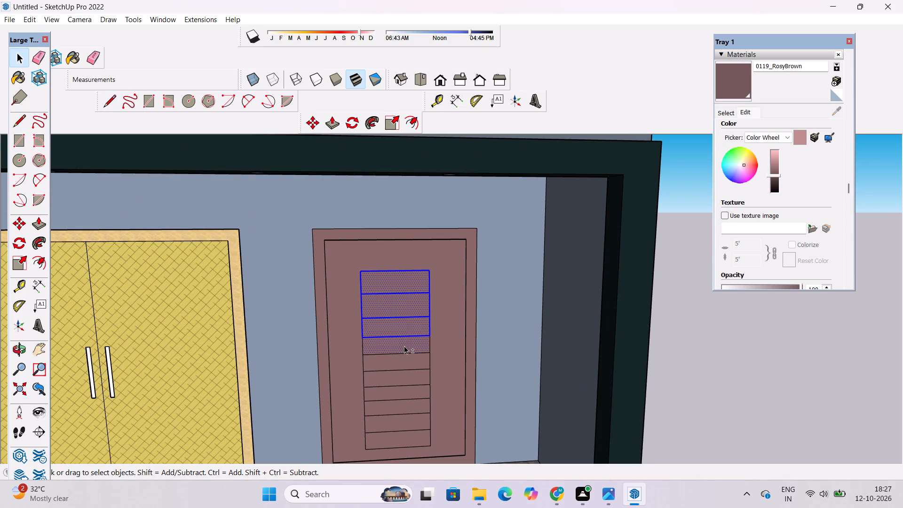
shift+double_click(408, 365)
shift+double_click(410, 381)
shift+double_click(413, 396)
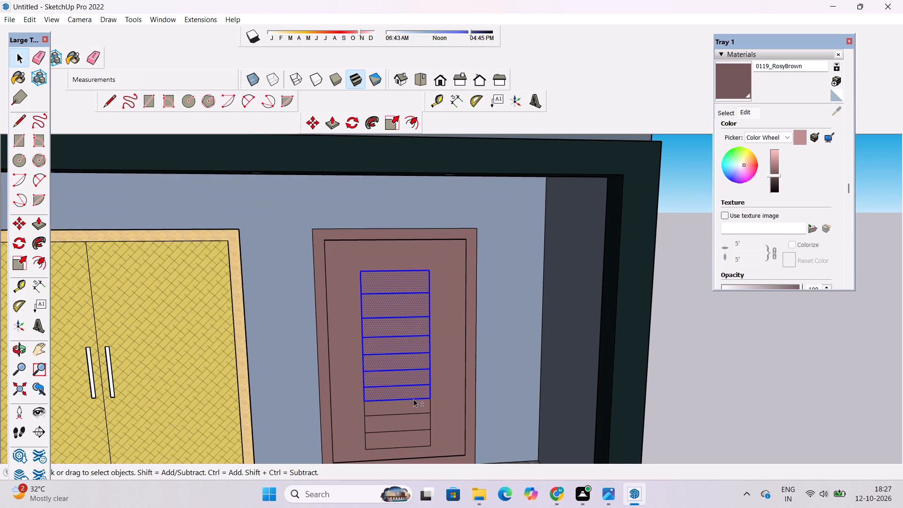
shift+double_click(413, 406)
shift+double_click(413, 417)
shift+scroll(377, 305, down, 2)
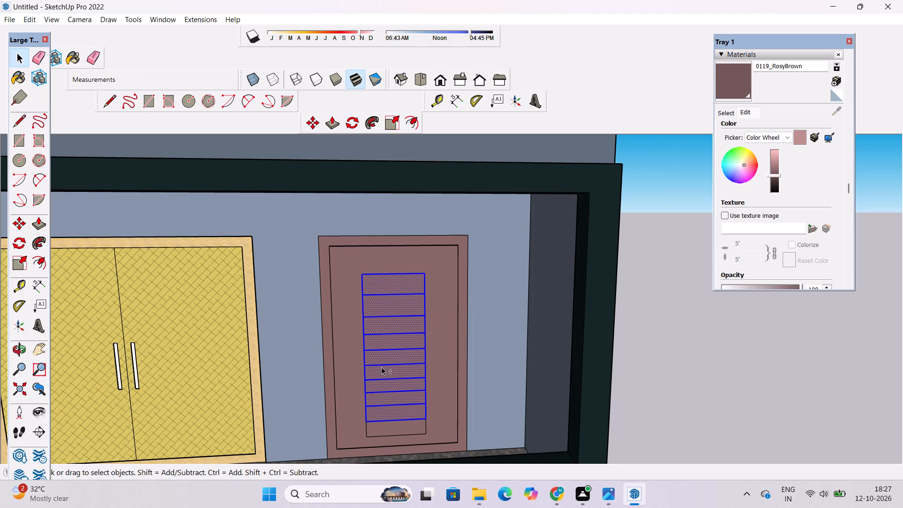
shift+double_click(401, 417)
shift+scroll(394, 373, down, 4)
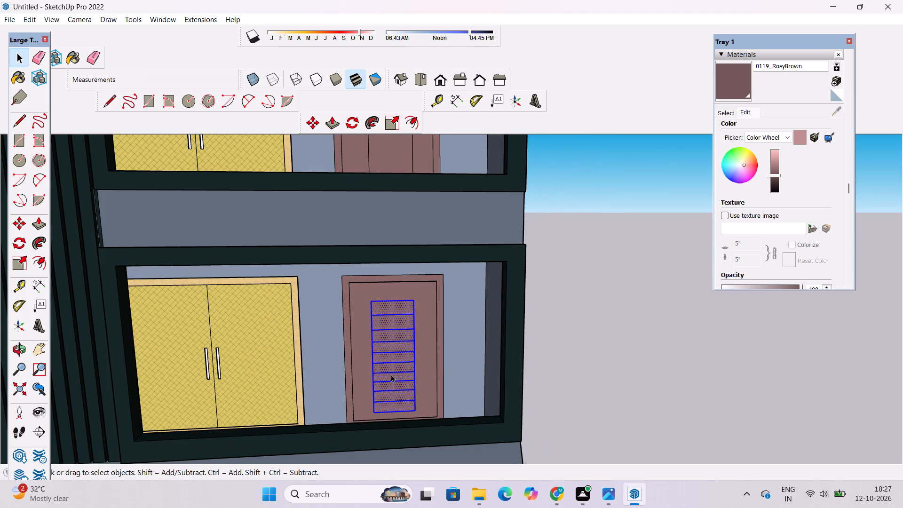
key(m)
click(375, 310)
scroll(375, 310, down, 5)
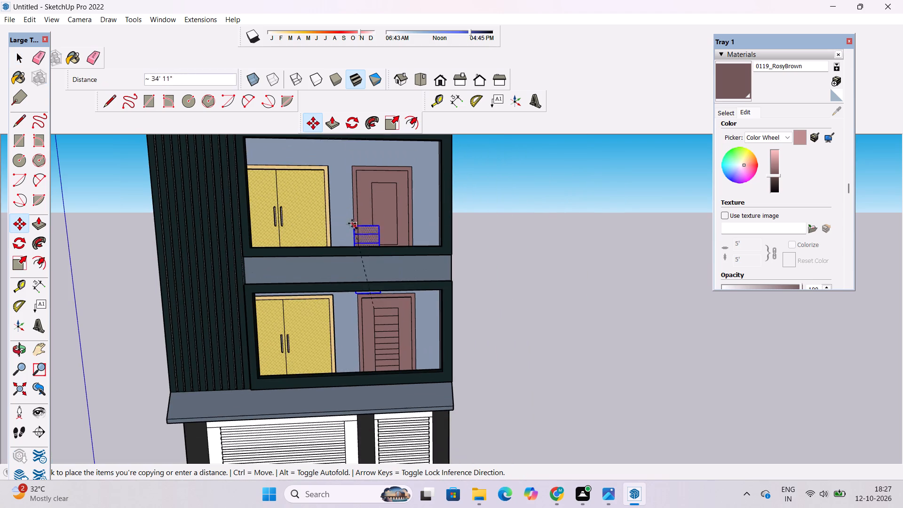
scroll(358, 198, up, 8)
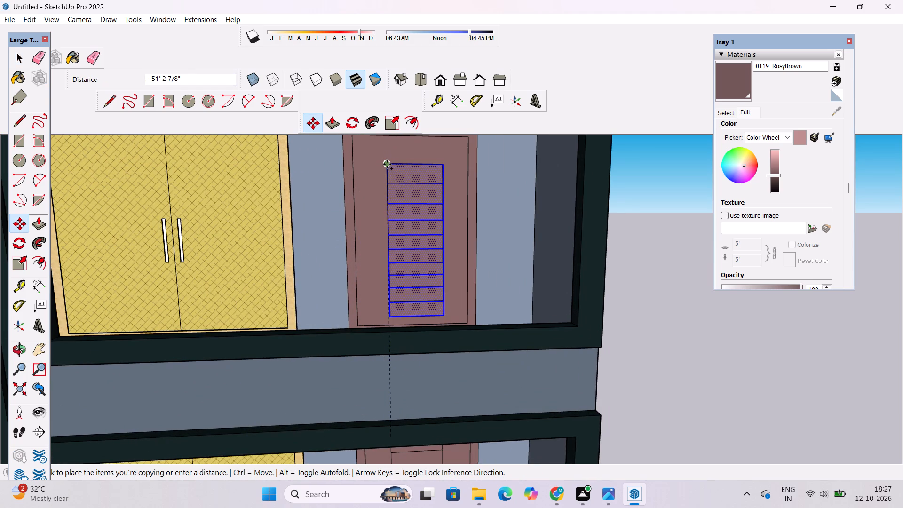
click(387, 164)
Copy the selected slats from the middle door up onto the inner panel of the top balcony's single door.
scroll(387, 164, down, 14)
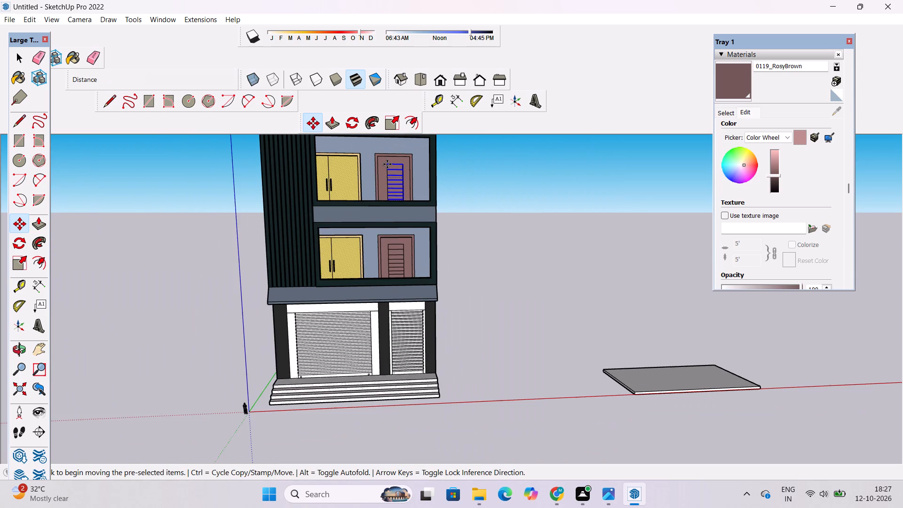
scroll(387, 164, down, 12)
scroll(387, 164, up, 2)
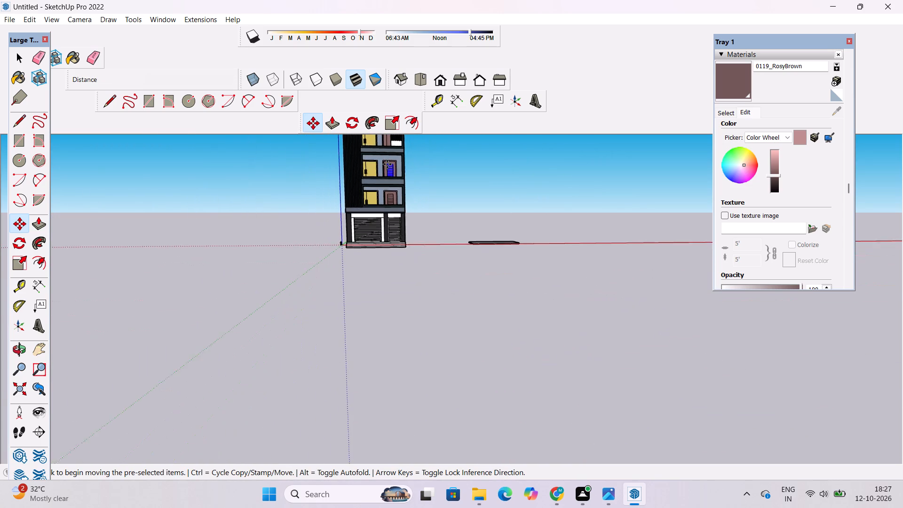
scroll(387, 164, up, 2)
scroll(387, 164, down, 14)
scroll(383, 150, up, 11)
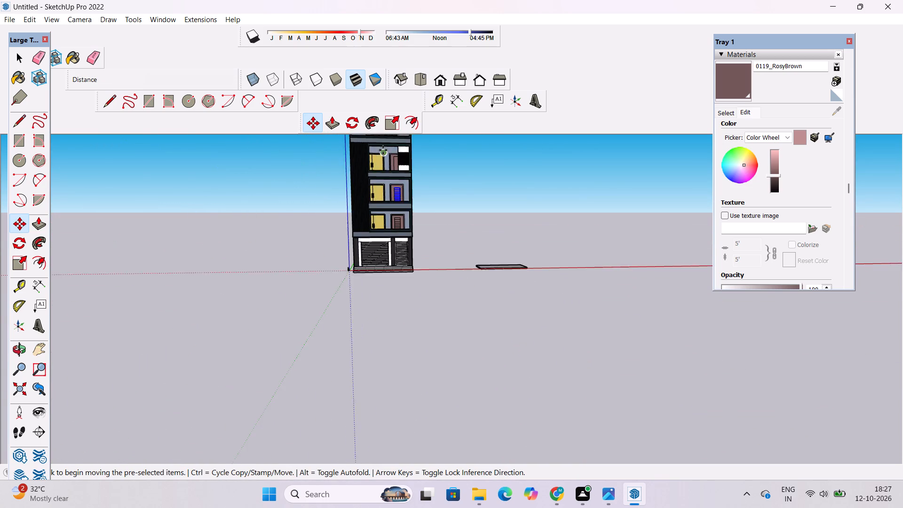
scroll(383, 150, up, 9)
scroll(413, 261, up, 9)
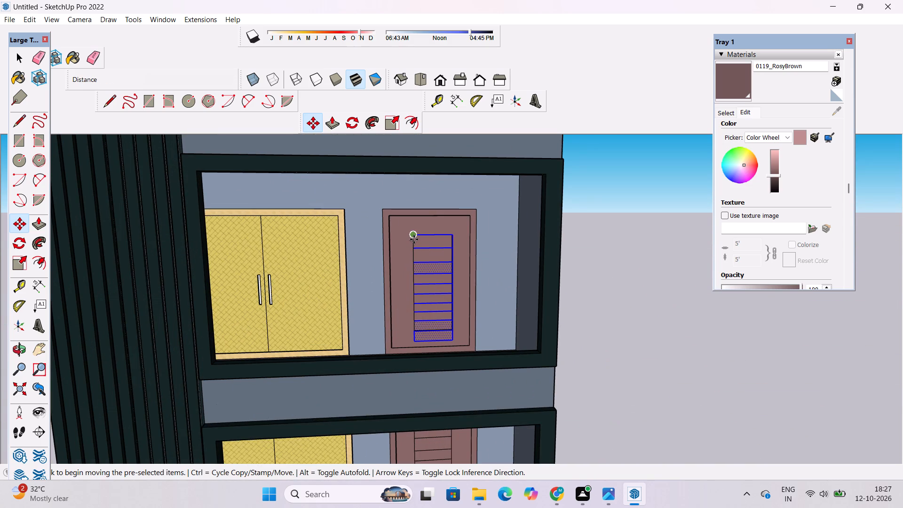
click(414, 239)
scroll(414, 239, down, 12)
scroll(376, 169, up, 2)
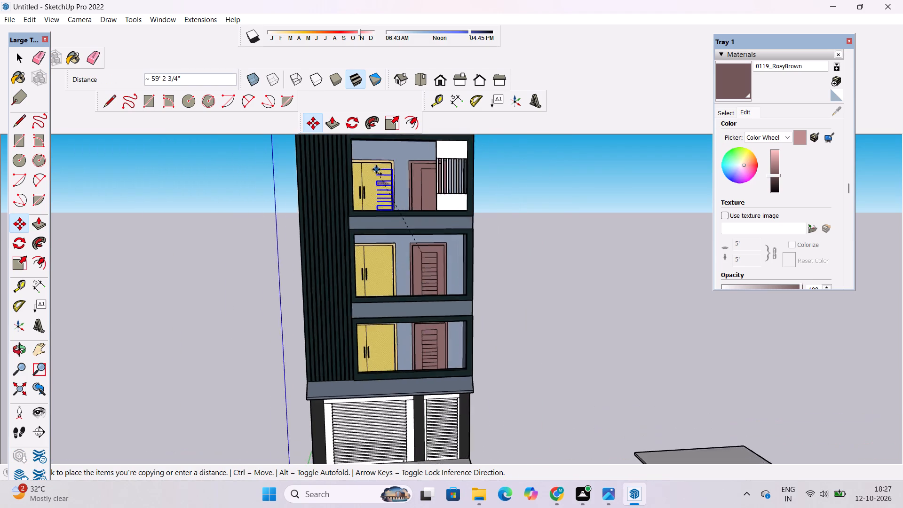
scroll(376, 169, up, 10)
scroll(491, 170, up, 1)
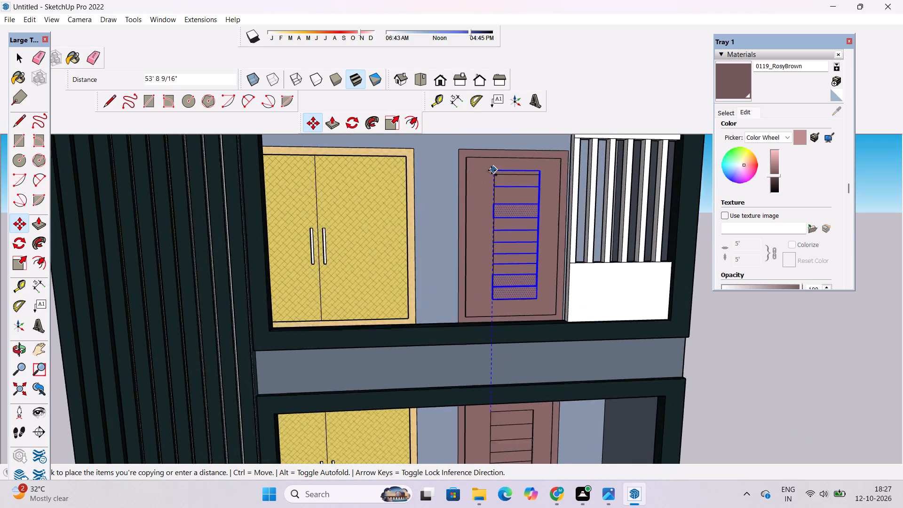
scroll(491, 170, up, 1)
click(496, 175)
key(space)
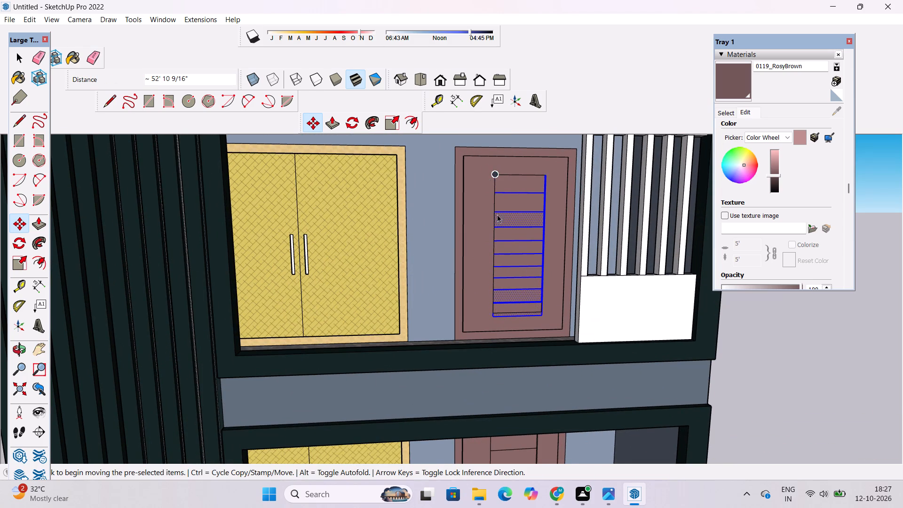
Examine the copied slats on the top balcony door up close, checking their alignment with the inner panel's edges.
click(868, 368)
scroll(481, 234, up, 8)
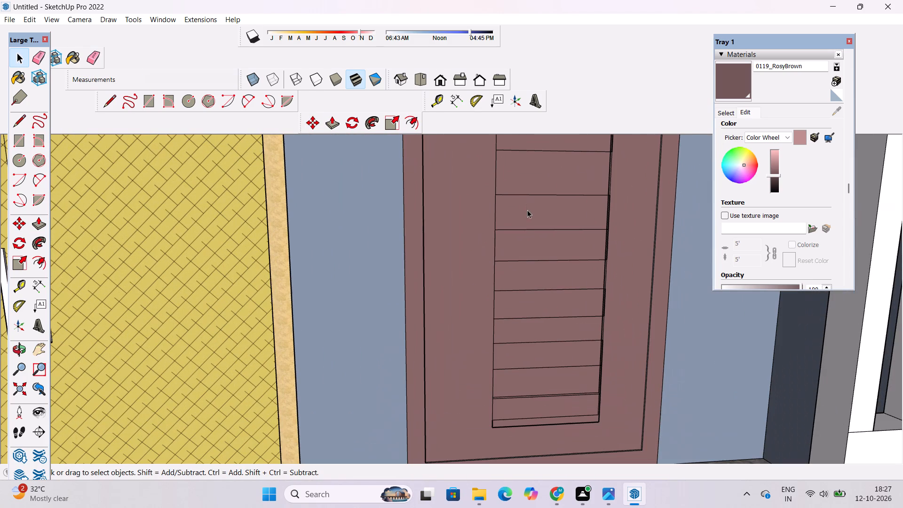
key(o)
drag(557, 275, 638, 306)
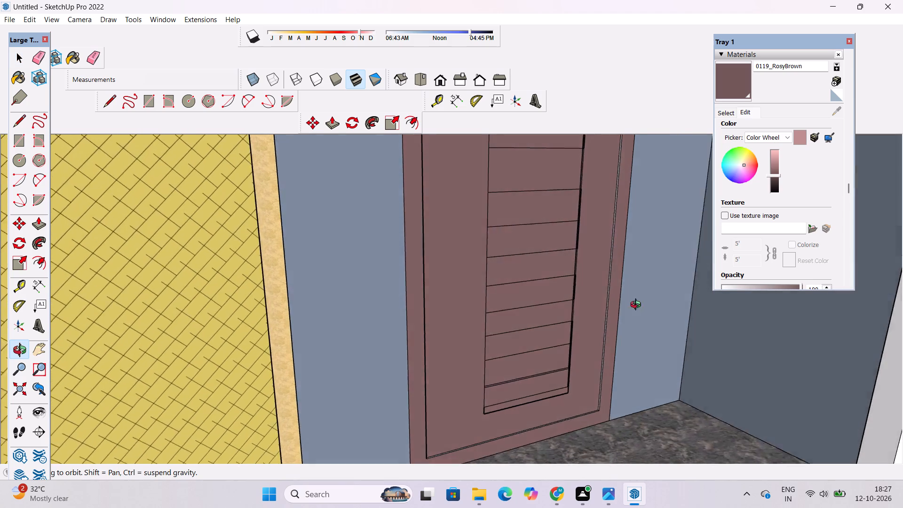
drag(638, 306, 499, 283)
scroll(496, 274, down, 11)
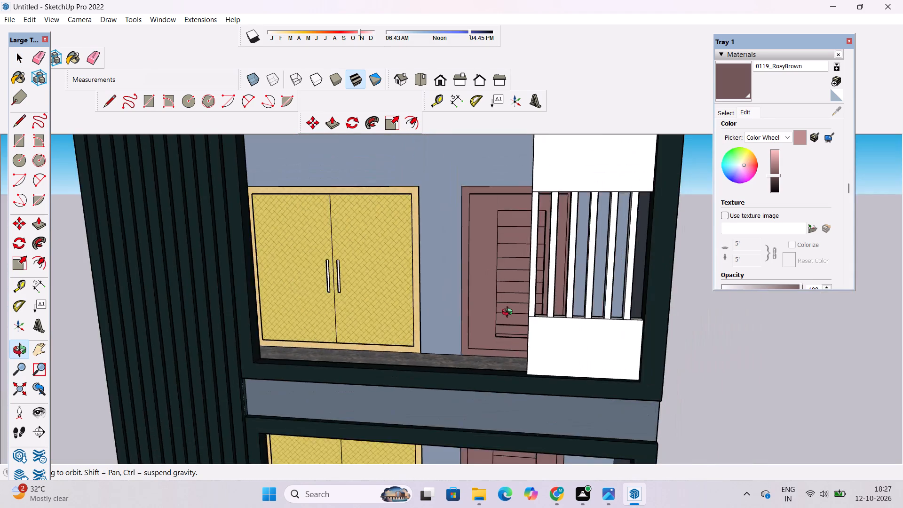
shift+drag(539, 375, 565, 277)
drag(561, 401, 591, 360)
scroll(513, 456, up, 5)
shift+drag(537, 453, 529, 345)
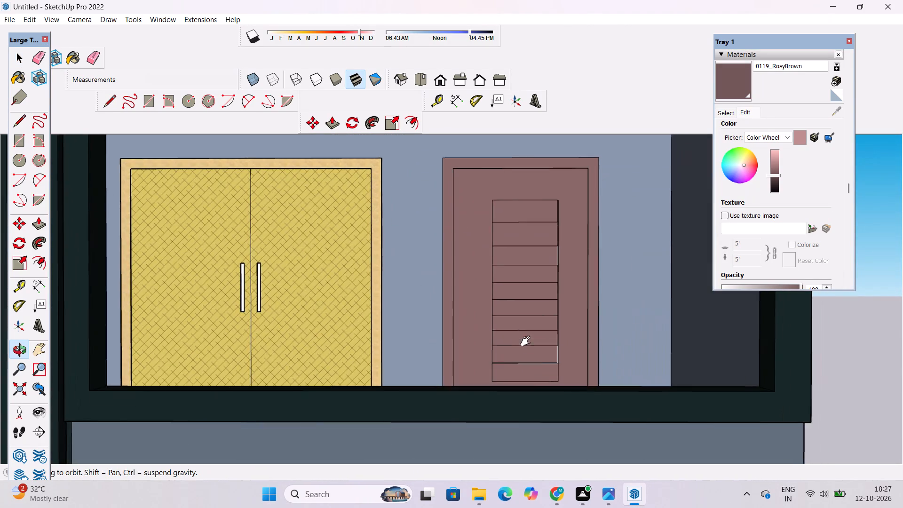
drag(539, 357, 561, 392)
scroll(540, 375, up, 13)
shift+drag(538, 350, 545, 373)
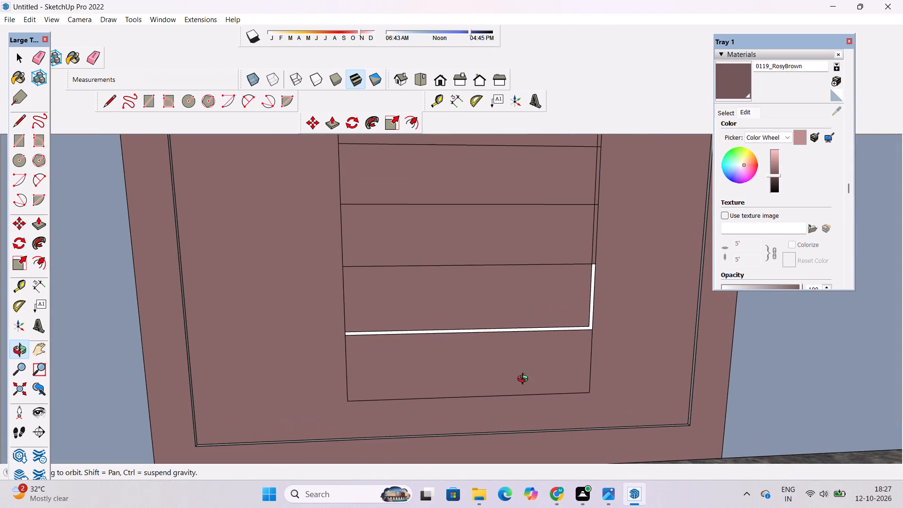
scroll(455, 375, up, 3)
drag(455, 367, 564, 384)
click(564, 384)
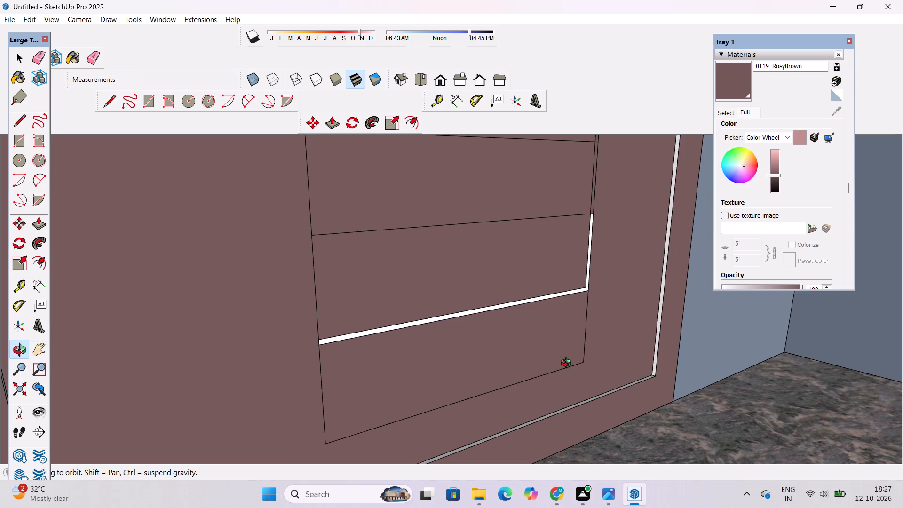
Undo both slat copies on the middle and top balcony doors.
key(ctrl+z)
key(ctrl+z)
Review the balcony single doors across the floors, comparing the slatted lowest door with the plain panels above.
scroll(500, 390, down, 5)
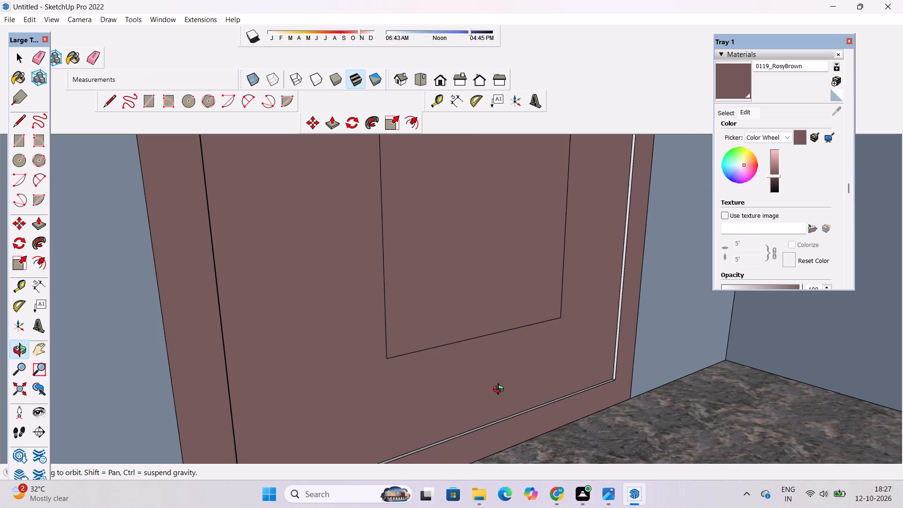
shift+drag(499, 387, 509, 419)
scroll(503, 388, down, 12)
drag(572, 382, 503, 348)
scroll(494, 336, down, 5)
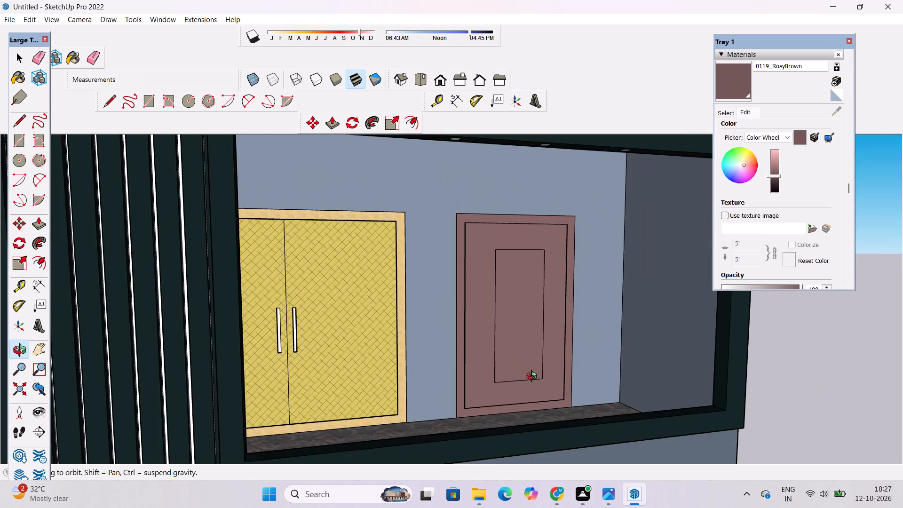
drag(531, 375, 510, 360)
scroll(504, 348, down, 5)
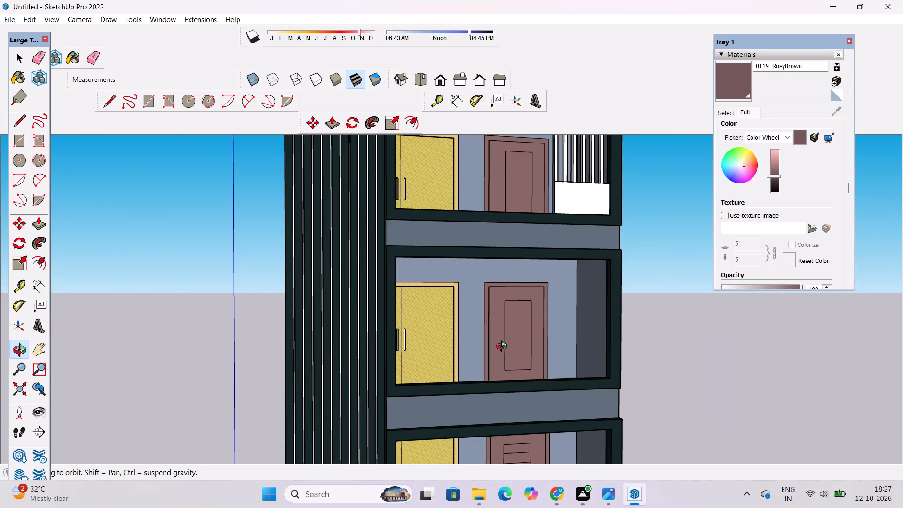
scroll(504, 348, down, 4)
shift+drag(510, 359, 462, 293)
drag(473, 354, 422, 355)
scroll(436, 364, up, 3)
shift+drag(504, 369, 480, 353)
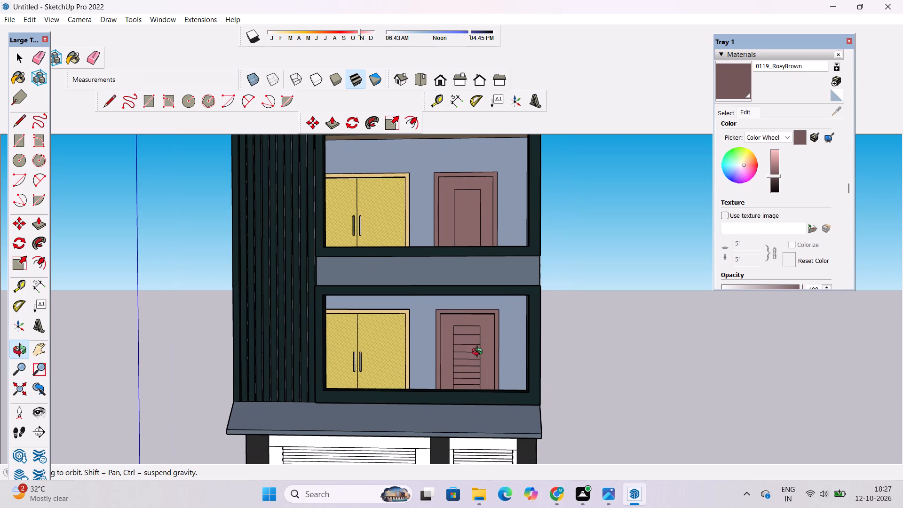
scroll(481, 344, up, 3)
shift+drag(482, 344, 464, 326)
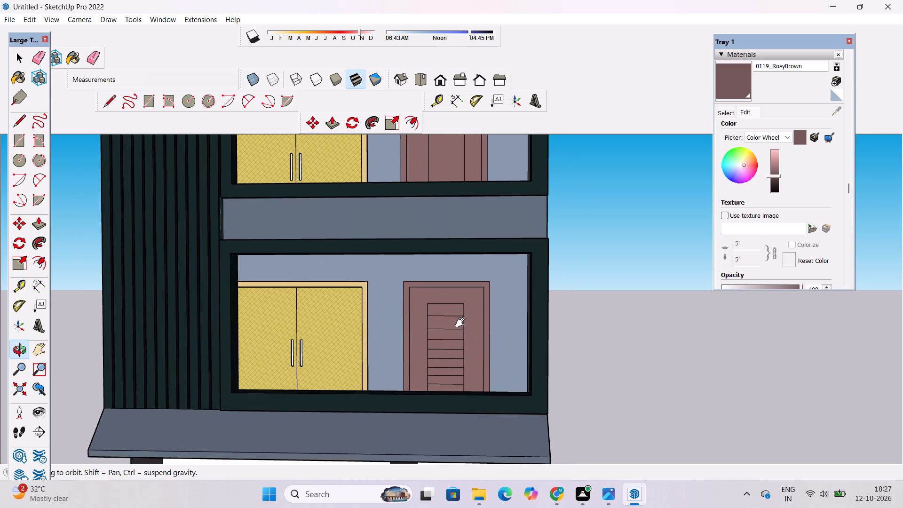
scroll(462, 323, down, 5)
drag(447, 338, 472, 364)
scroll(428, 347, down, 3)
shift+drag(433, 327, 433, 341)
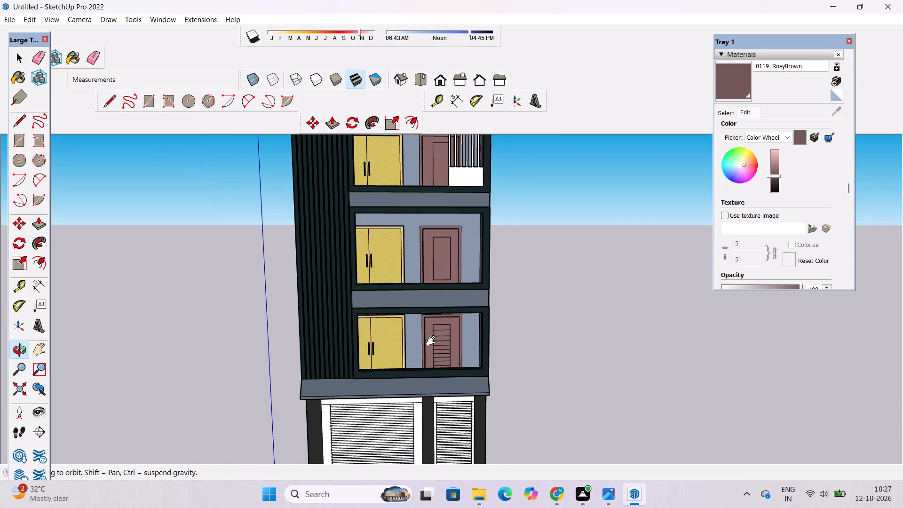
shift+scroll(430, 327, down, 6)
drag(435, 317, 456, 319)
scroll(461, 354, up, 4)
shift+drag(428, 357, 428, 353)
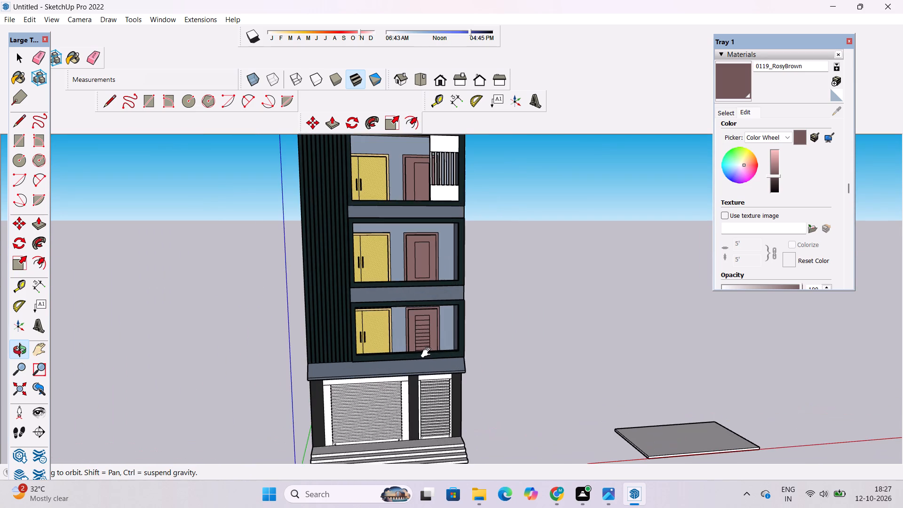
shift+drag(428, 353, 427, 345)
drag(427, 345, 420, 350)
Erase all the horizontal slat lines from the lowest balcony single door's inner panel, leaving its rectangular outline.
key(e)
scroll(396, 359, up, 3)
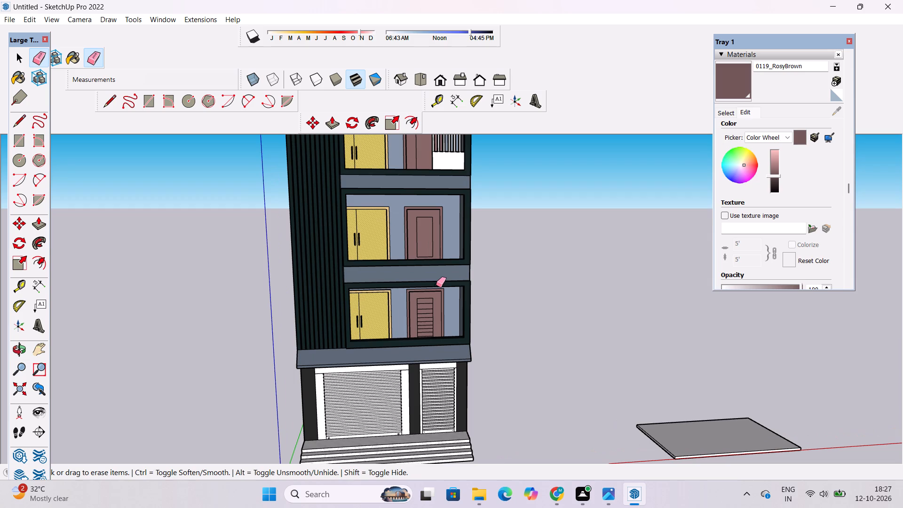
drag(434, 289, 430, 326)
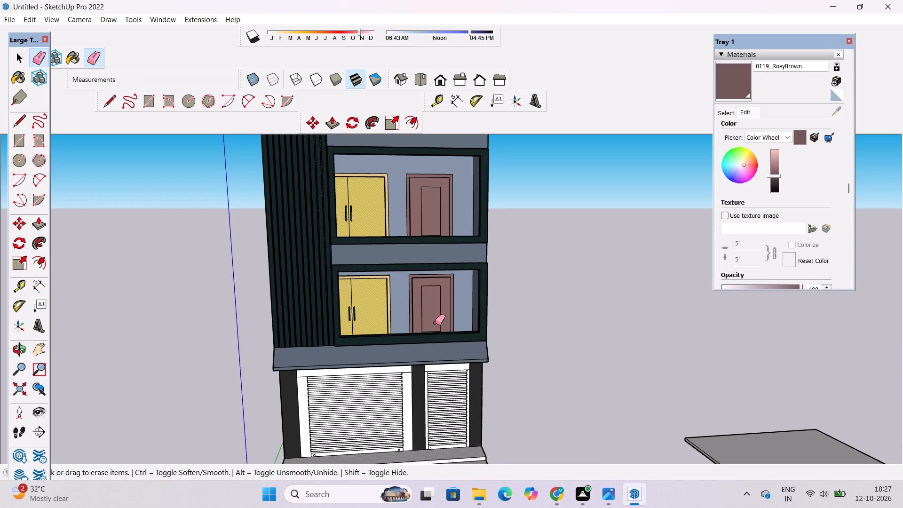
scroll(394, 263, down, 5)
scroll(408, 289, up, 20)
scroll(408, 289, up, 2)
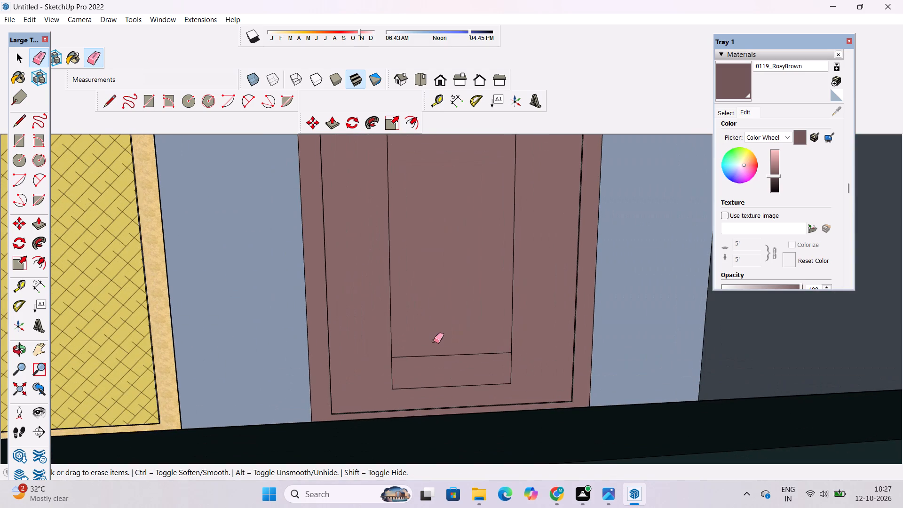
drag(440, 341, 447, 362)
Examine the building's facade and ground-floor shutters from low, side and high angles.
key(o)
scroll(366, 307, down, 8)
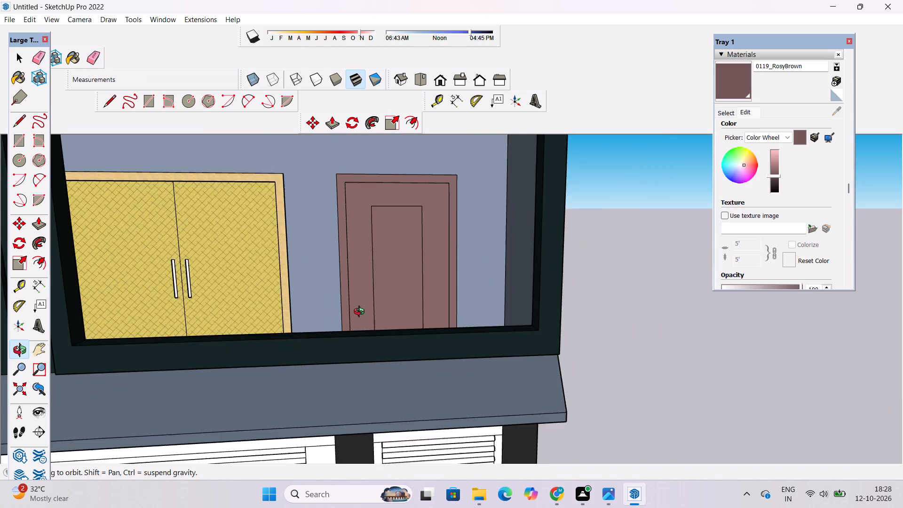
scroll(361, 313, down, 13)
drag(453, 344, 406, 223)
scroll(269, 276, up, 4)
drag(243, 329, 336, 275)
scroll(332, 248, down, 5)
drag(497, 205, 348, 291)
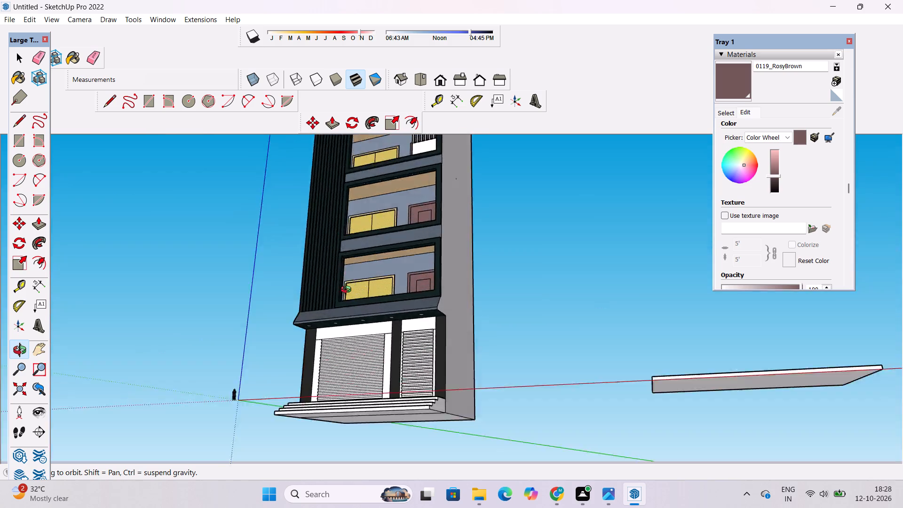
drag(348, 291, 403, 415)
drag(433, 308, 226, 373)
drag(230, 369, 459, 369)
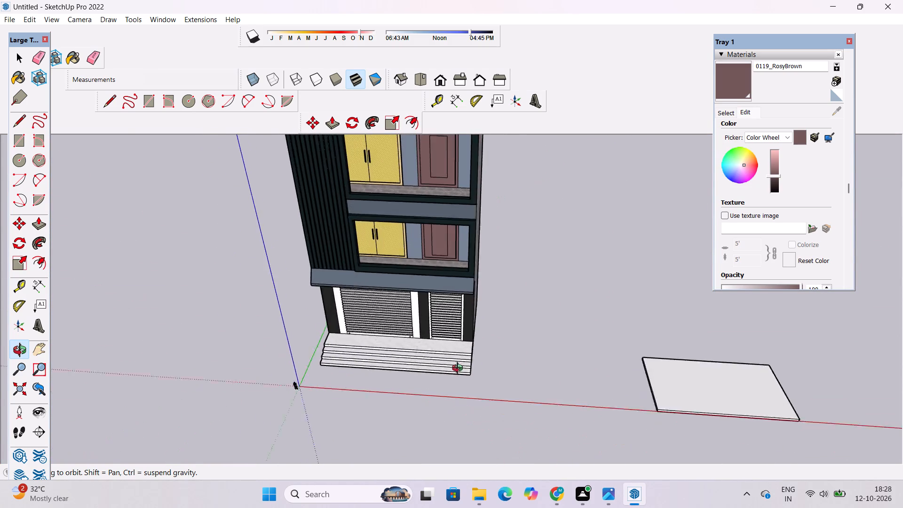
Browse the Colors-Named materials for a colour to suit the white surrounds of the ground-floor shutters.
drag(459, 369, 461, 369)
scroll(384, 348, down, 5)
drag(401, 398, 403, 299)
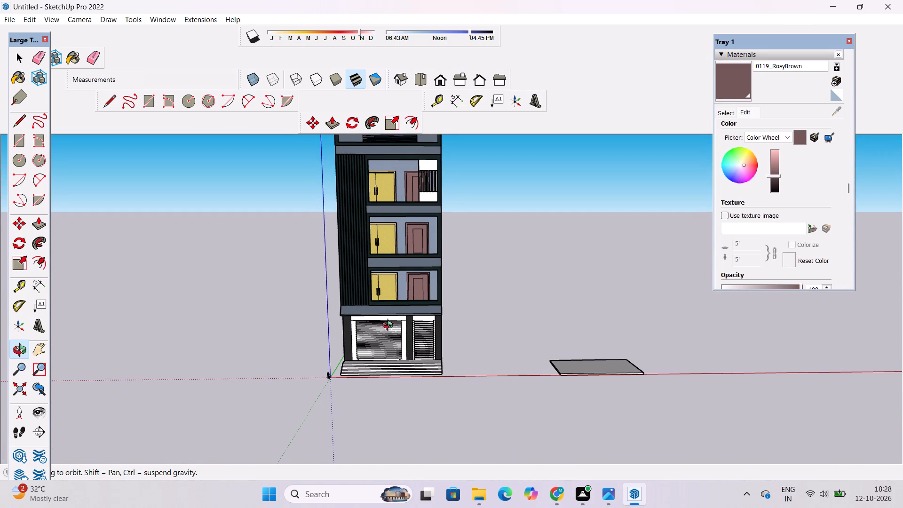
click(724, 111)
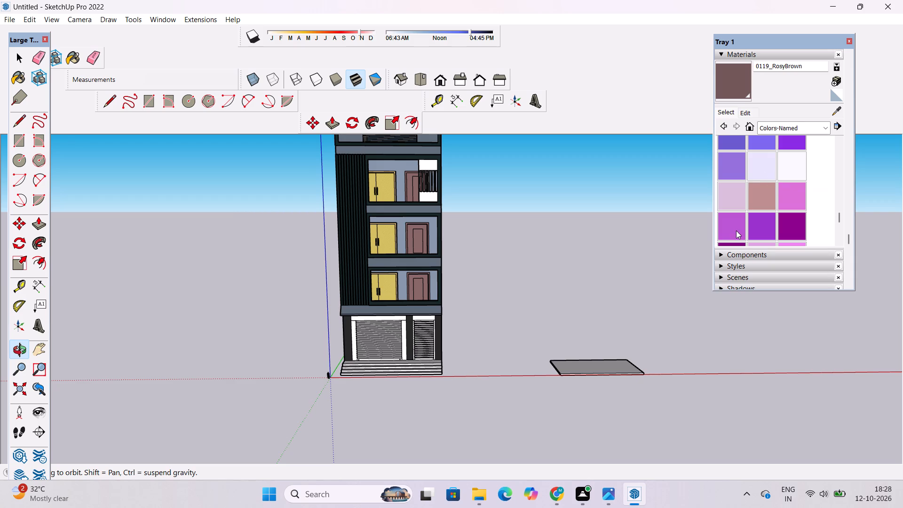
scroll(736, 231, up, 1)
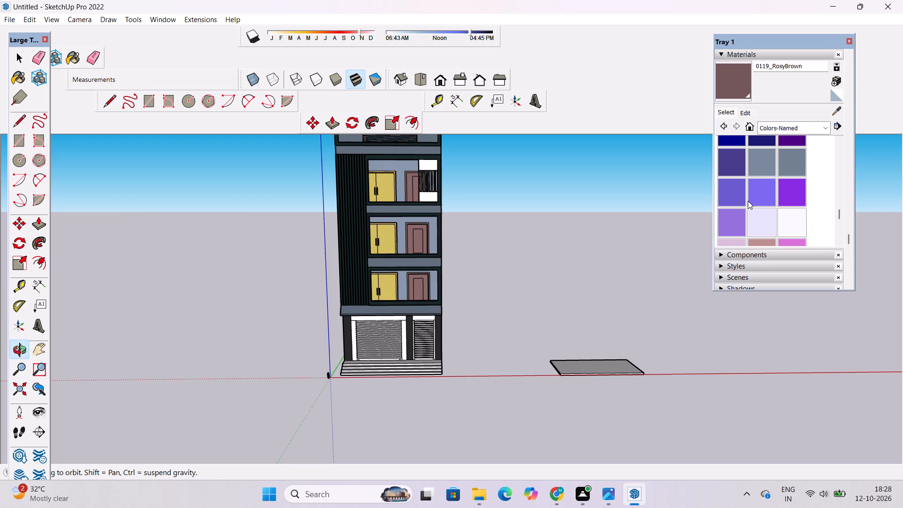
scroll(747, 198, down, 3)
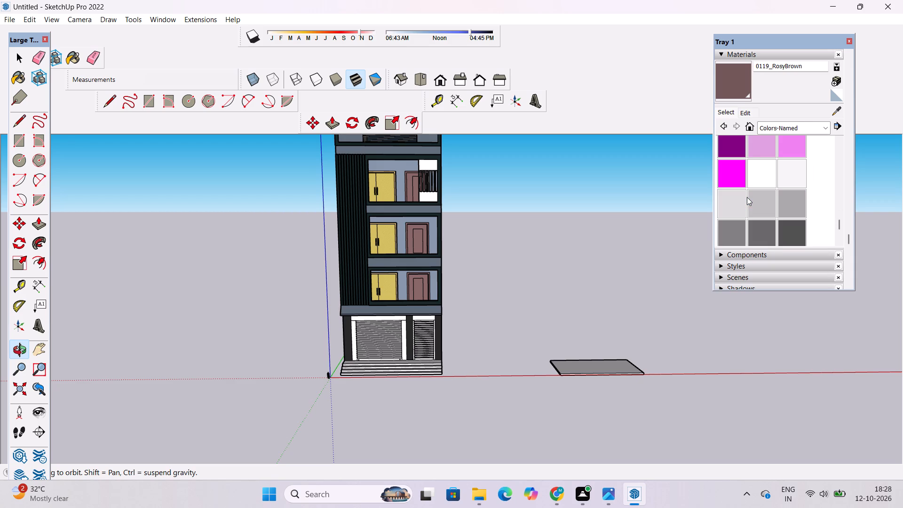
scroll(768, 192, up, 3)
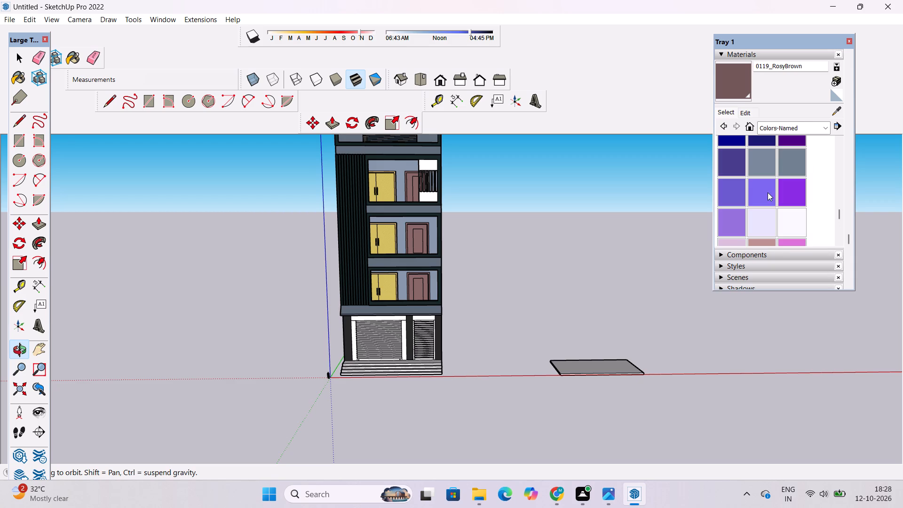
scroll(737, 214, down, 1)
scroll(752, 206, up, 3)
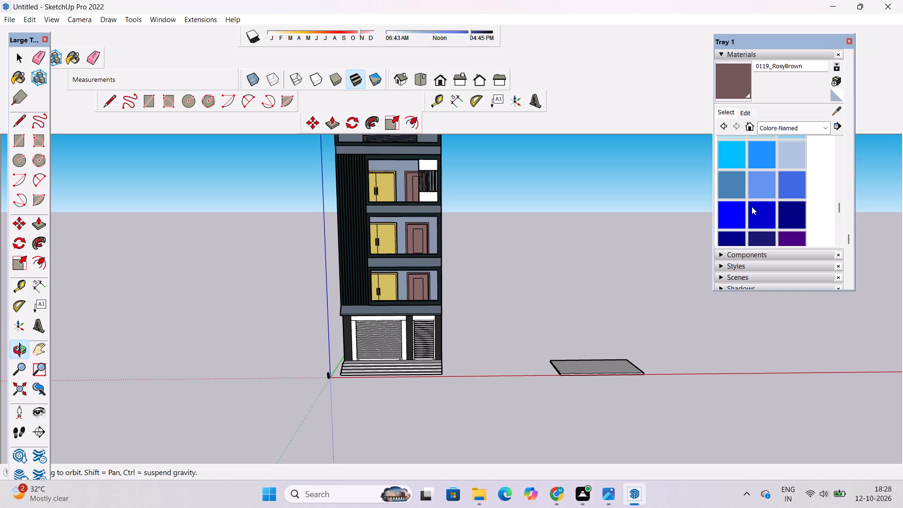
scroll(786, 180, up, 1)
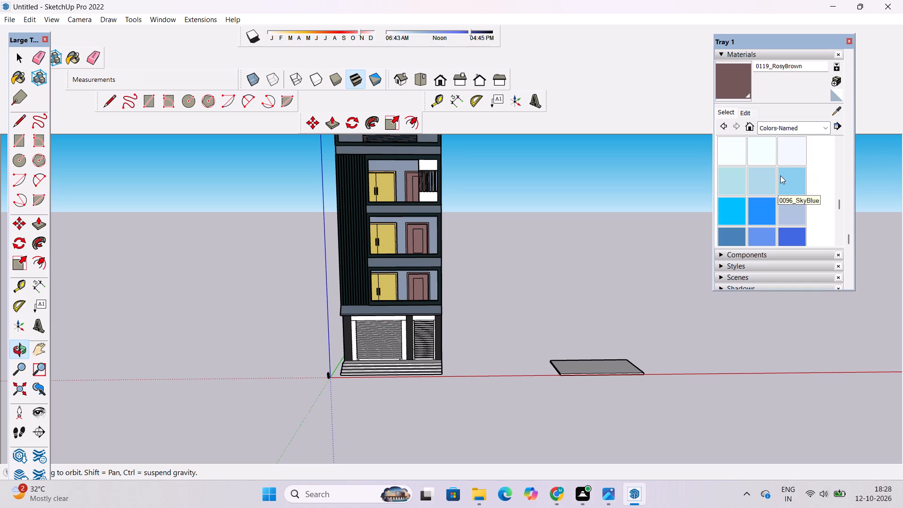
scroll(780, 175, up, 5)
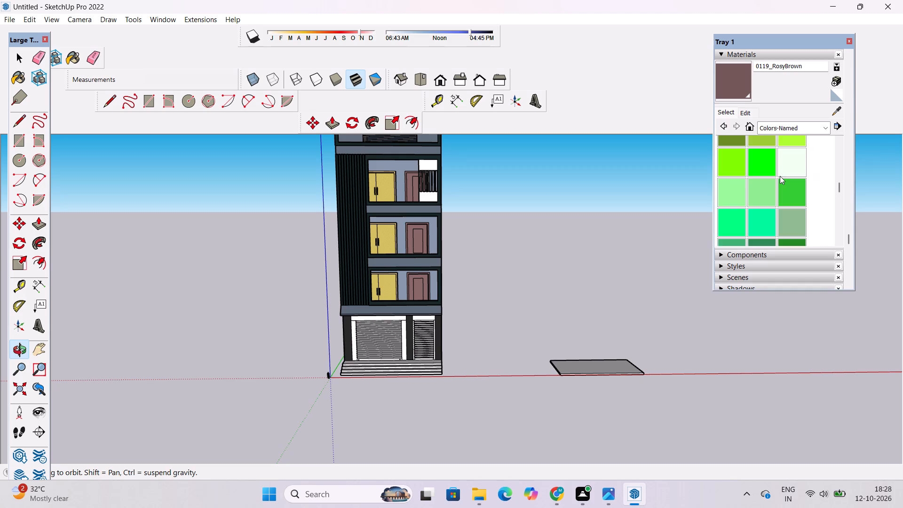
scroll(780, 176, up, 7)
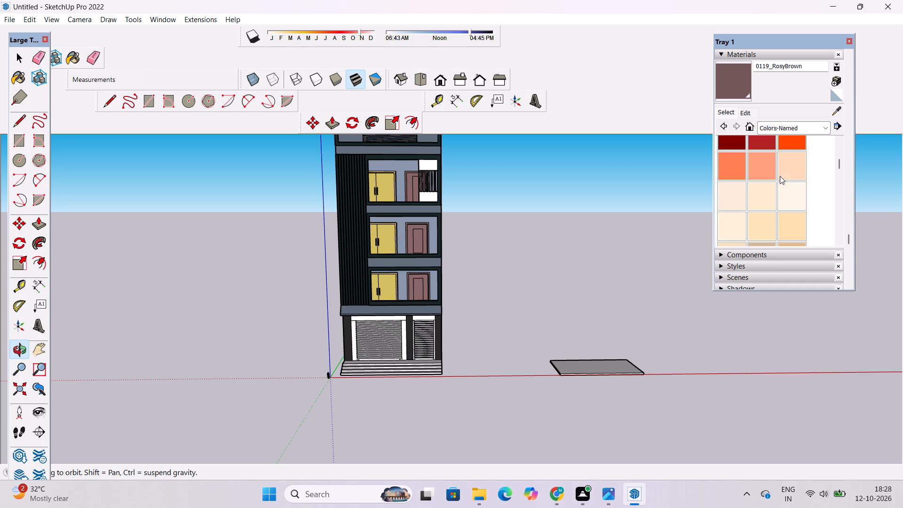
scroll(780, 176, up, 5)
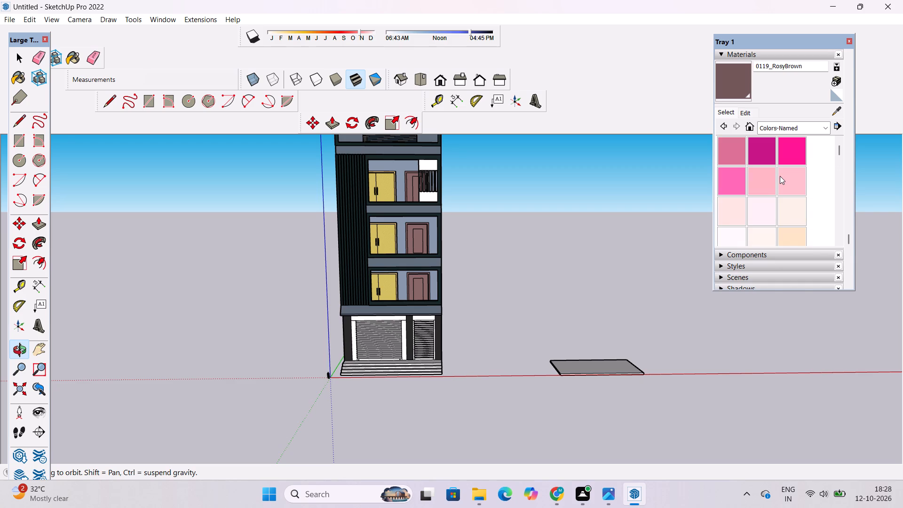
scroll(780, 176, up, 1)
scroll(740, 131, down, 1)
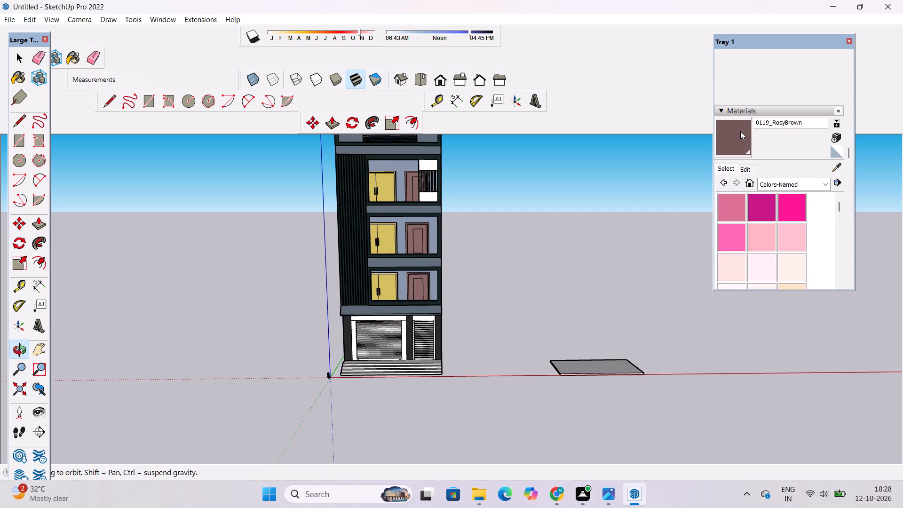
scroll(740, 131, down, 4)
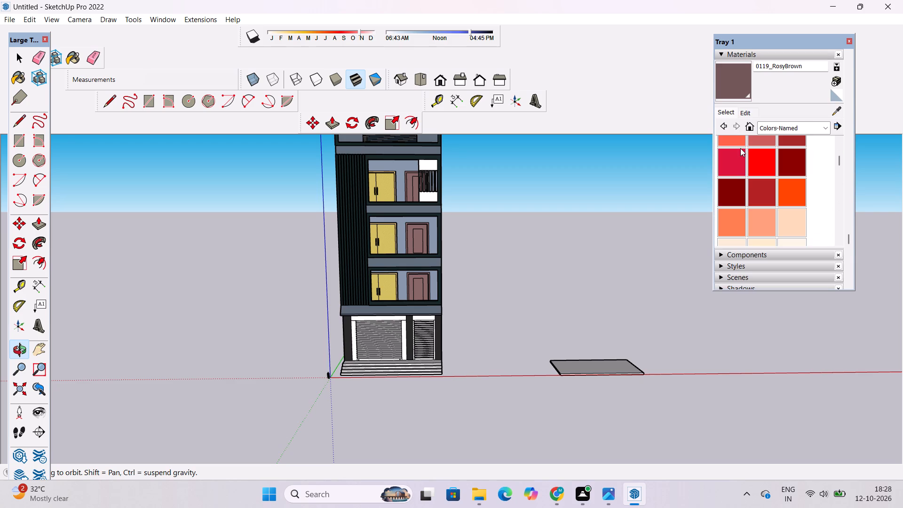
scroll(740, 148, down, 3)
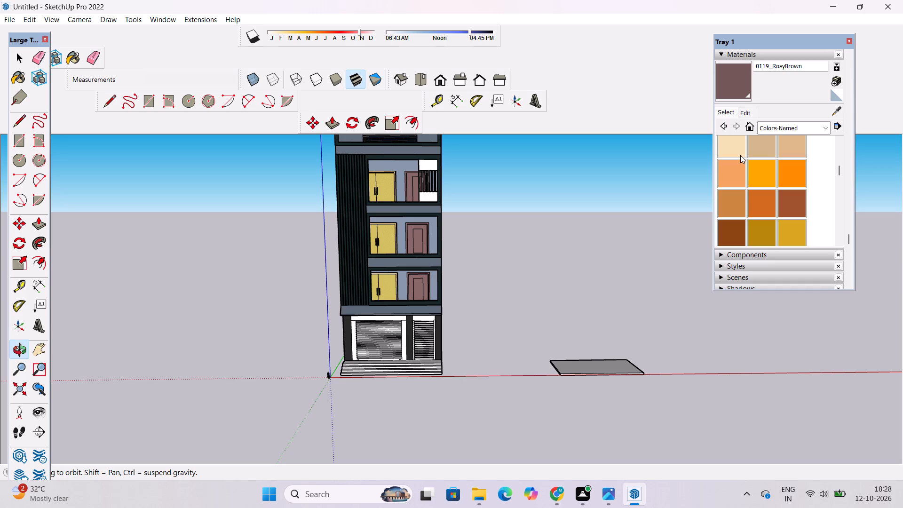
scroll(740, 155, down, 3)
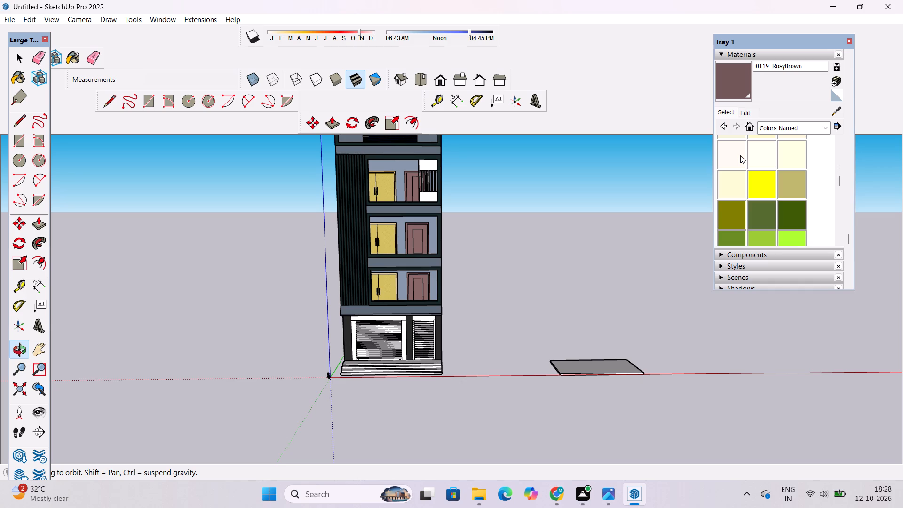
scroll(740, 155, down, 1)
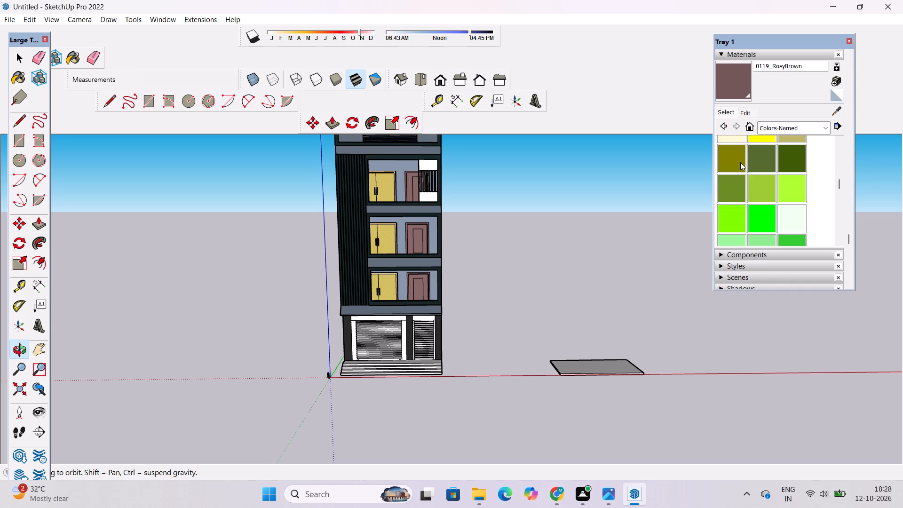
scroll(740, 164, down, 5)
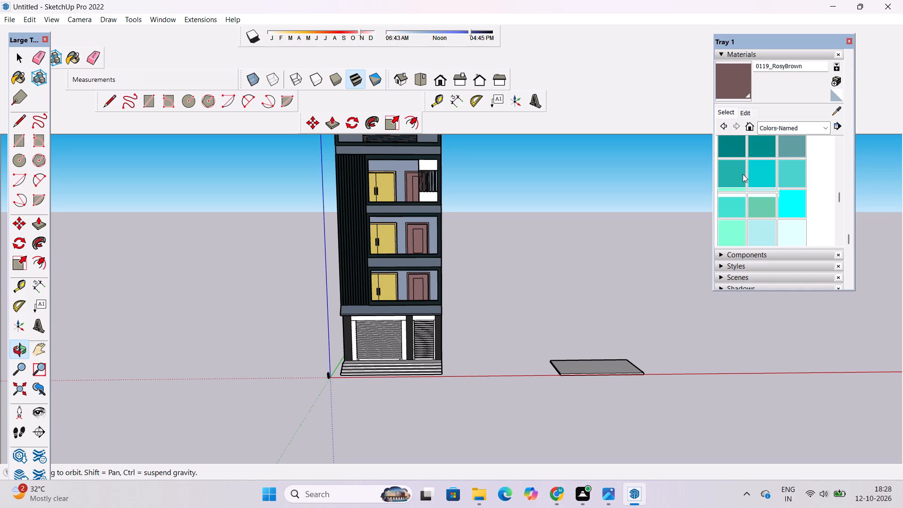
scroll(754, 185, down, 1)
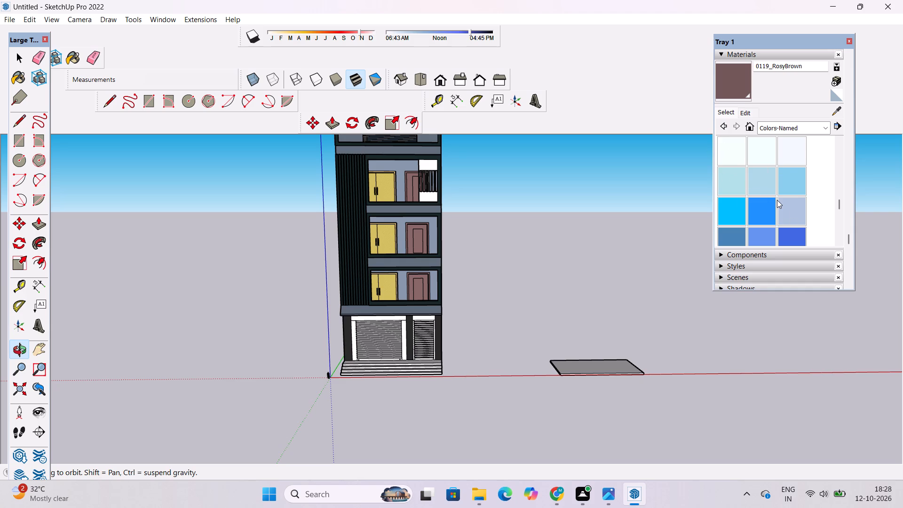
scroll(777, 200, down, 4)
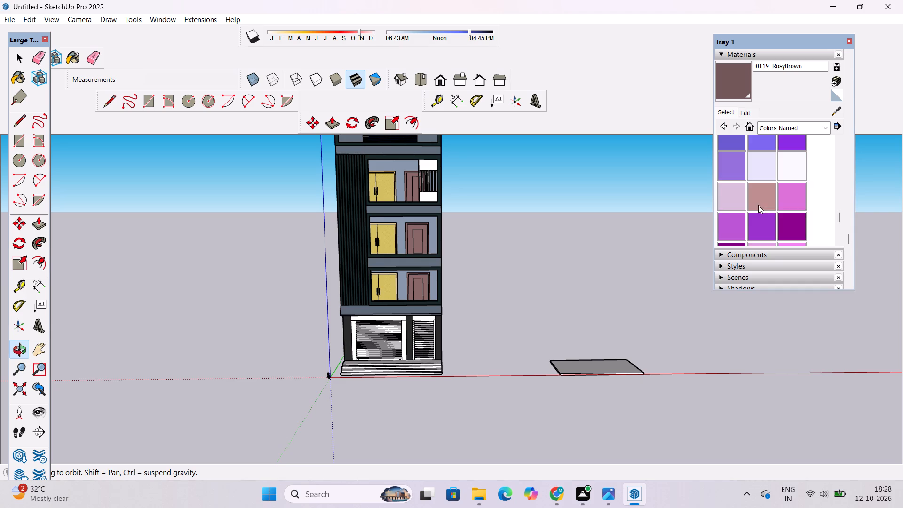
scroll(736, 200, down, 2)
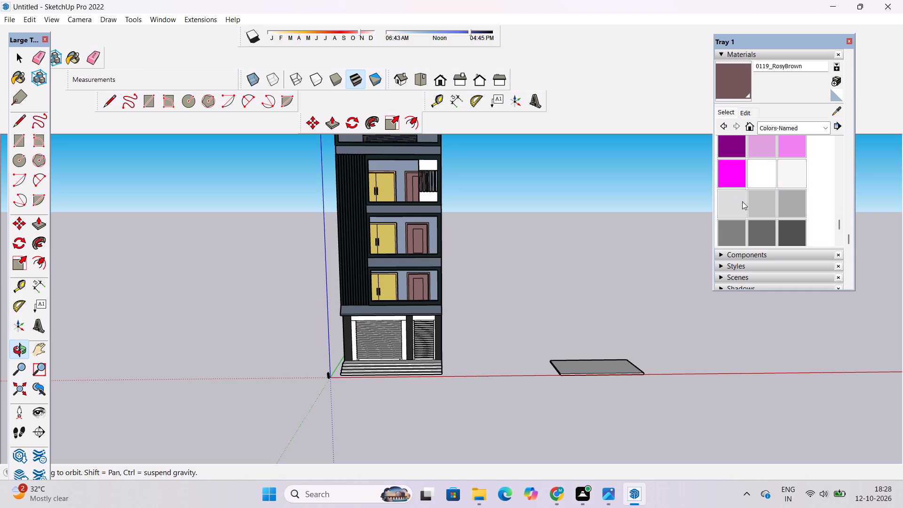
scroll(768, 186, down, 1)
scroll(768, 186, up, 7)
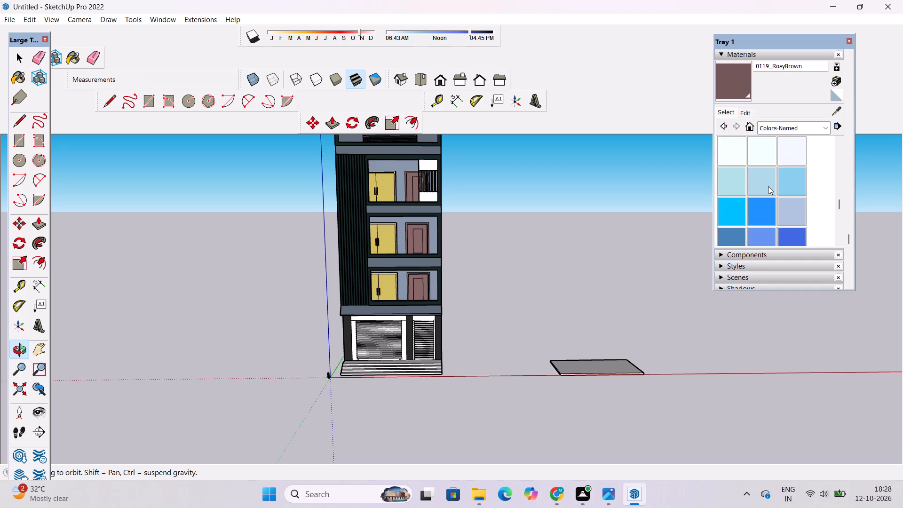
scroll(768, 186, up, 3)
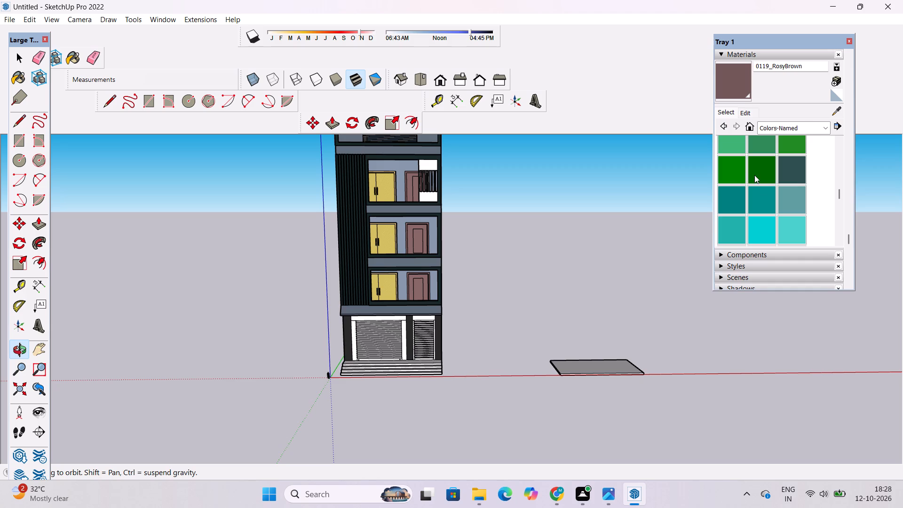
scroll(754, 175, down, 4)
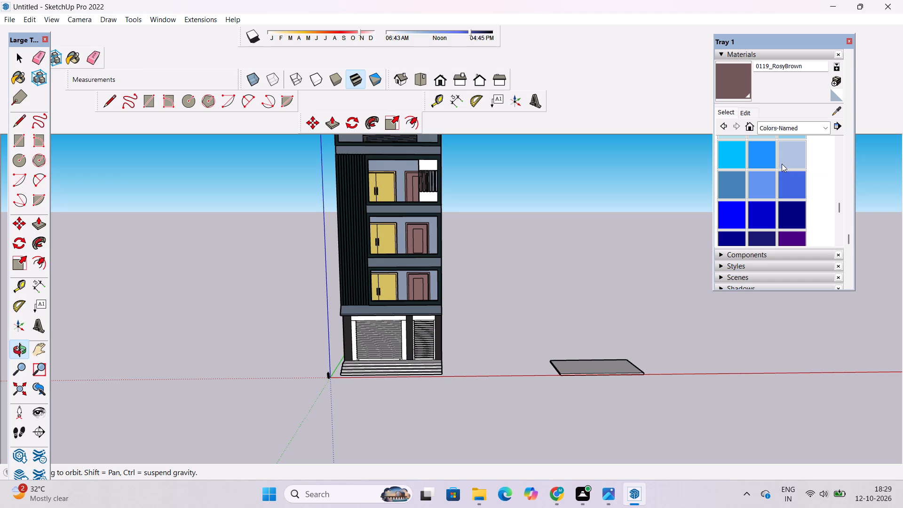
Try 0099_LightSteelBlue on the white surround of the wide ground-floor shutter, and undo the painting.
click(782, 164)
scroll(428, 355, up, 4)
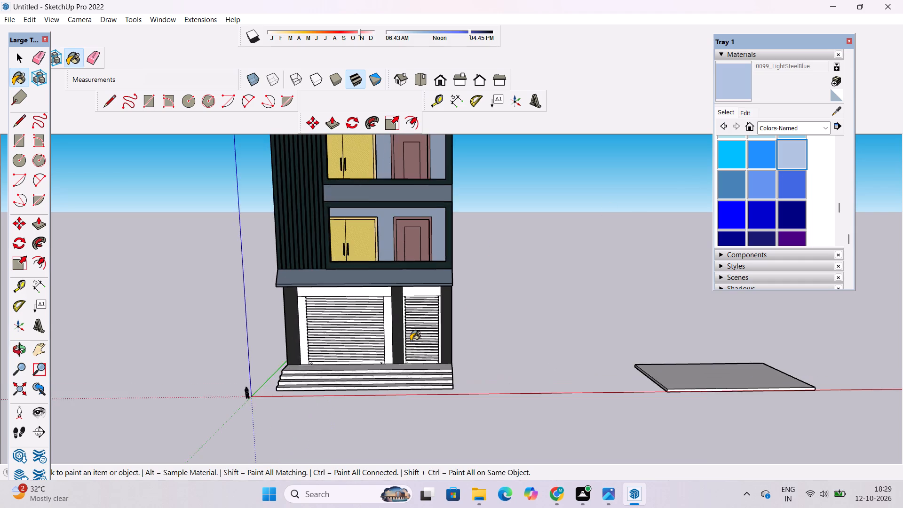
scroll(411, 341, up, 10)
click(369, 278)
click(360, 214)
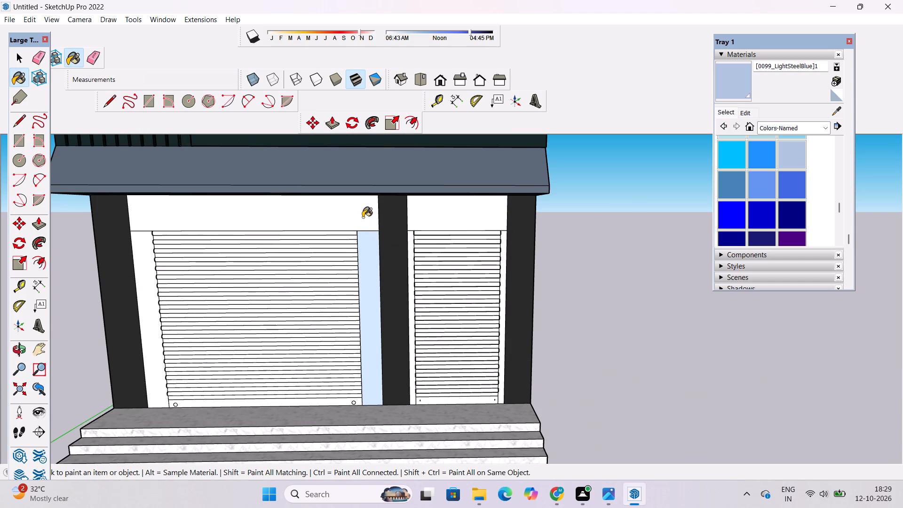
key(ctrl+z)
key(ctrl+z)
Browse the Colors-Named materials for another pale colour to suit the white surrounds of the ground-floor shutters.
scroll(782, 175, up, 1)
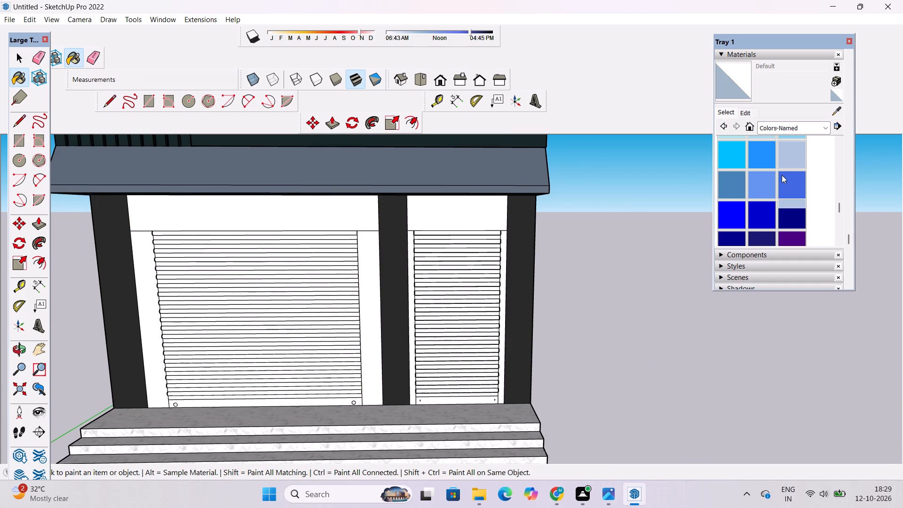
scroll(782, 175, up, 1)
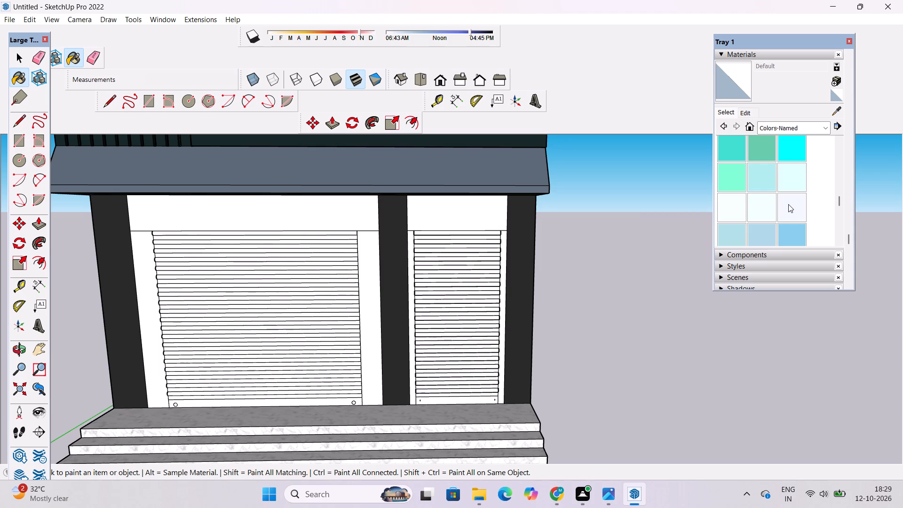
scroll(788, 204, up, 5)
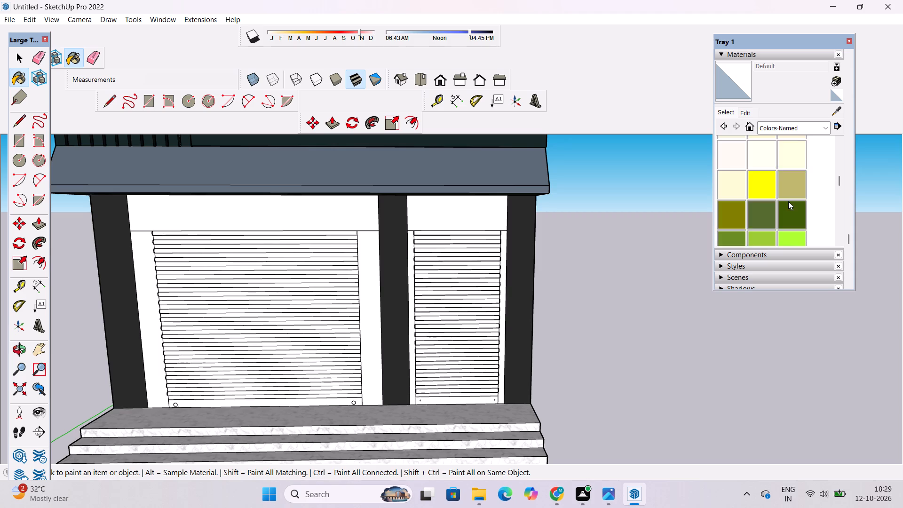
scroll(788, 201, up, 7)
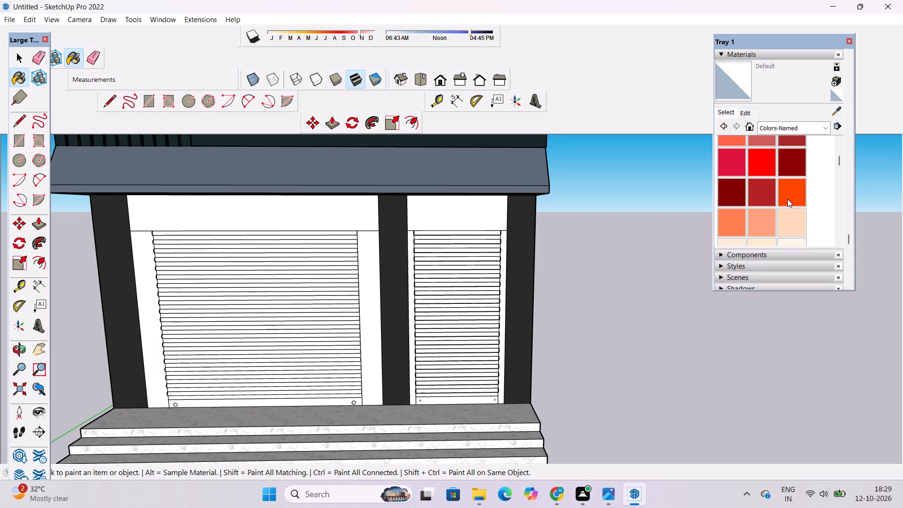
scroll(787, 199, up, 2)
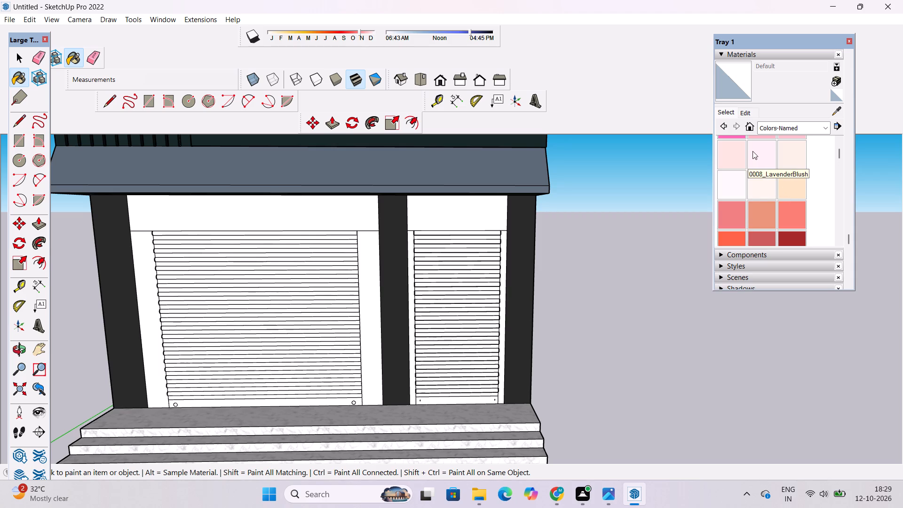
scroll(756, 185, up, 1)
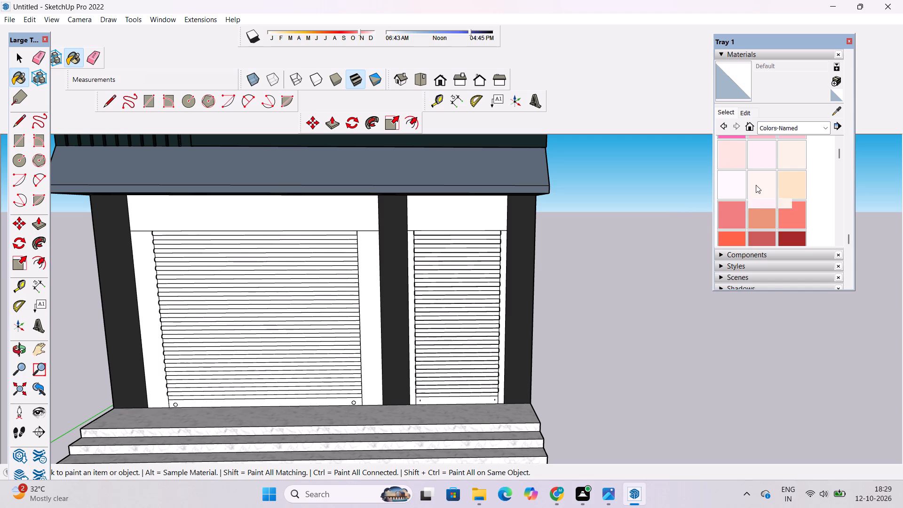
scroll(756, 185, up, 1)
scroll(750, 166, down, 7)
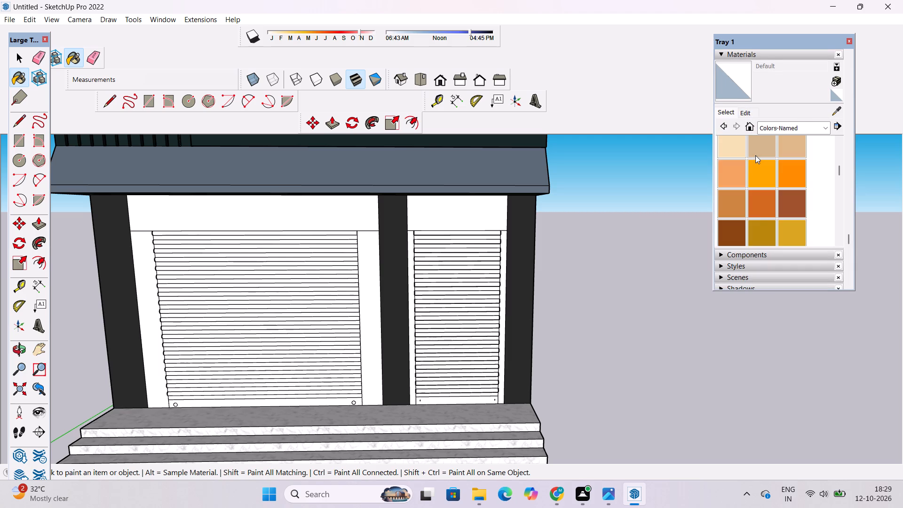
scroll(755, 155, down, 11)
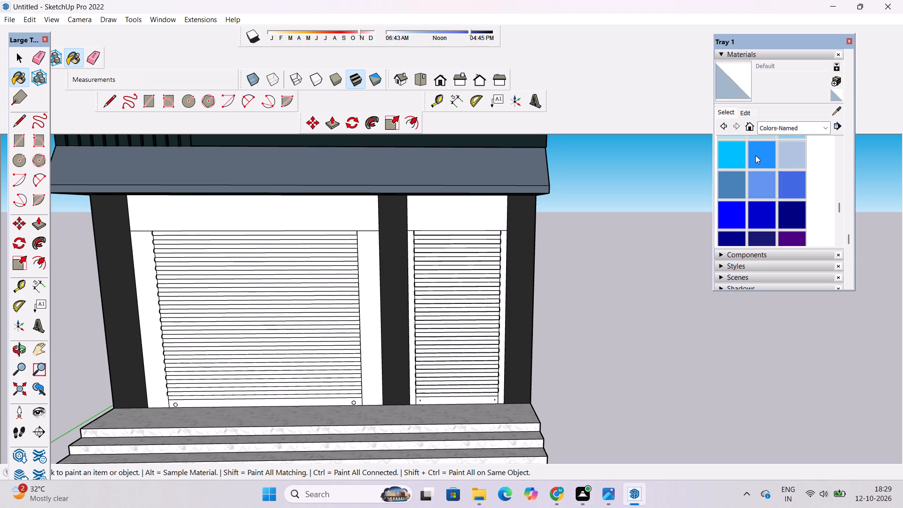
scroll(755, 155, down, 4)
scroll(755, 160, up, 2)
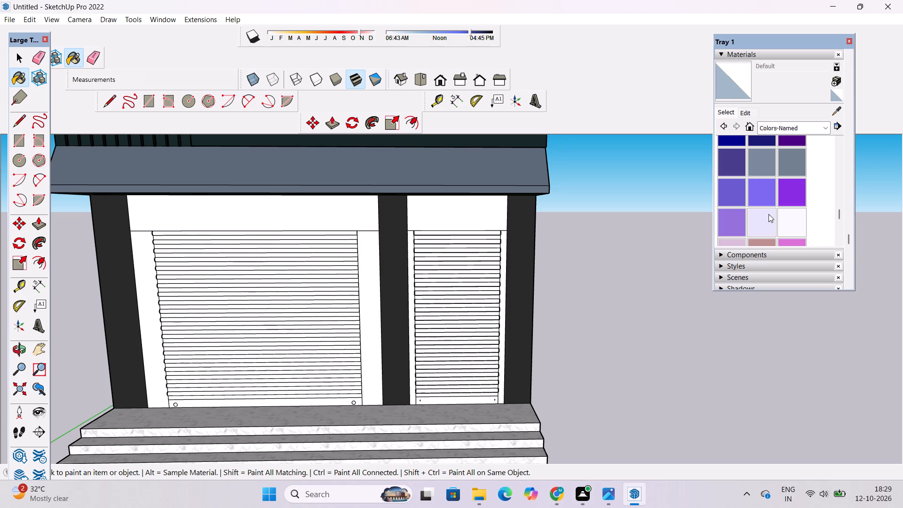
Paint the header panels and side strips around both ground-floor shutters with 0116_Lavender.
click(768, 217)
click(358, 222)
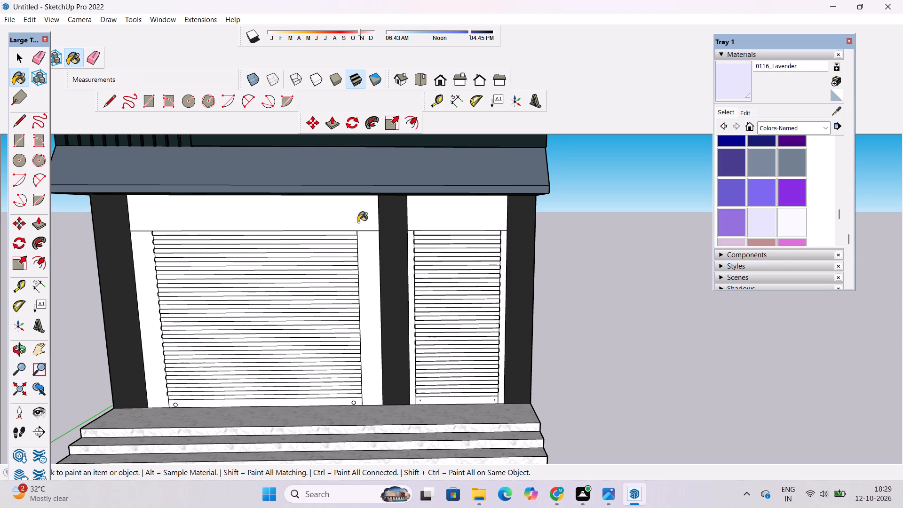
click(371, 251)
click(146, 286)
click(453, 208)
scroll(402, 247, up, 10)
click(423, 222)
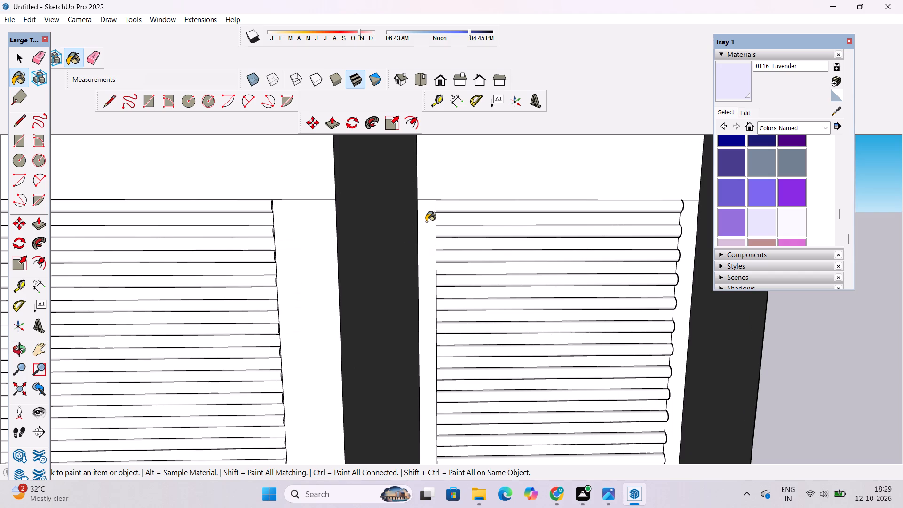
click(688, 239)
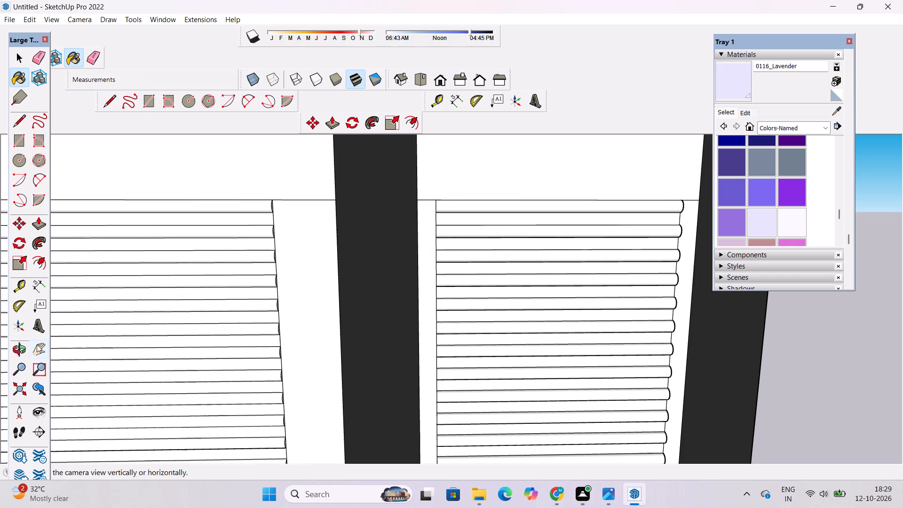
Darken the 0116_Lavender material slightly using the Color Wheel picker's brightness.
click(22, 349)
scroll(396, 194, down, 16)
drag(377, 257, 527, 261)
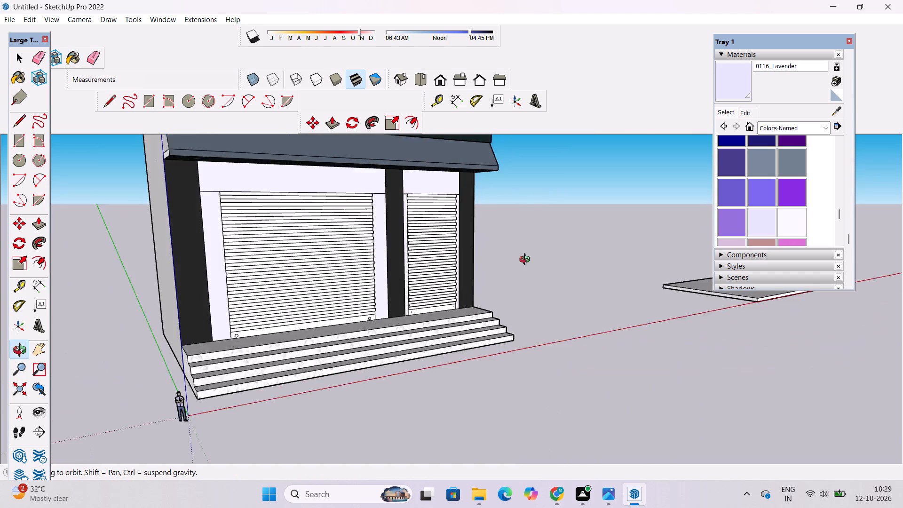
drag(527, 261, 602, 262)
click(744, 114)
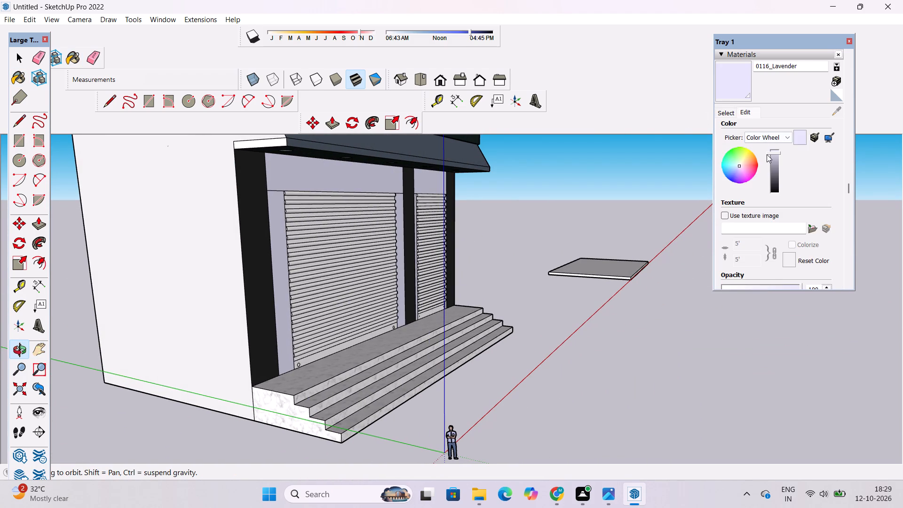
click(771, 156)
click(773, 159)
Paint the top three ribs of the wide ground-floor shutter, with the flat strips between them, in 0116_Lavender.
drag(511, 224, 318, 229)
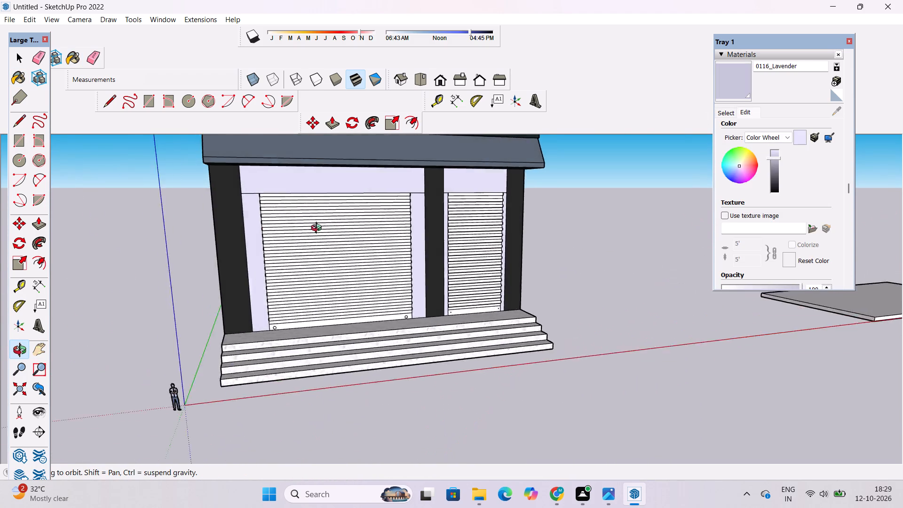
drag(318, 229, 279, 227)
scroll(367, 196, down, 5)
scroll(383, 228, up, 6)
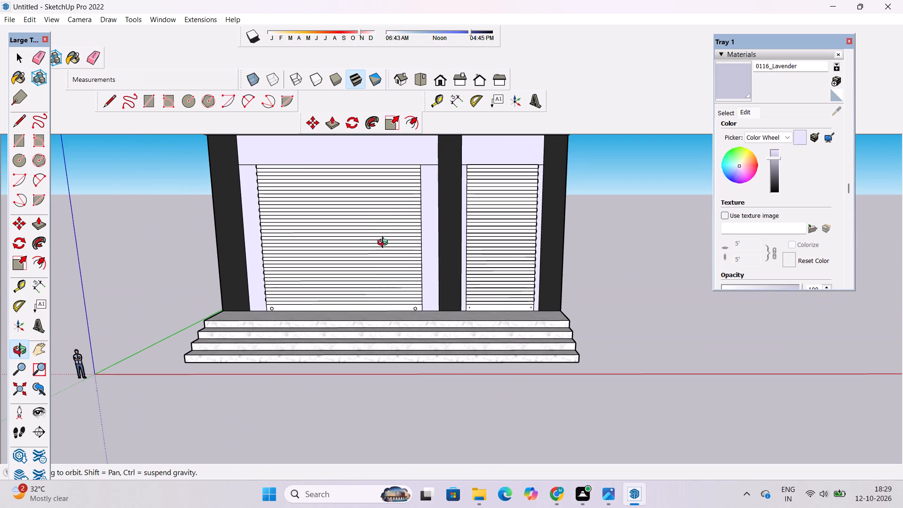
click(386, 249)
click(737, 78)
scroll(333, 183, up, 6)
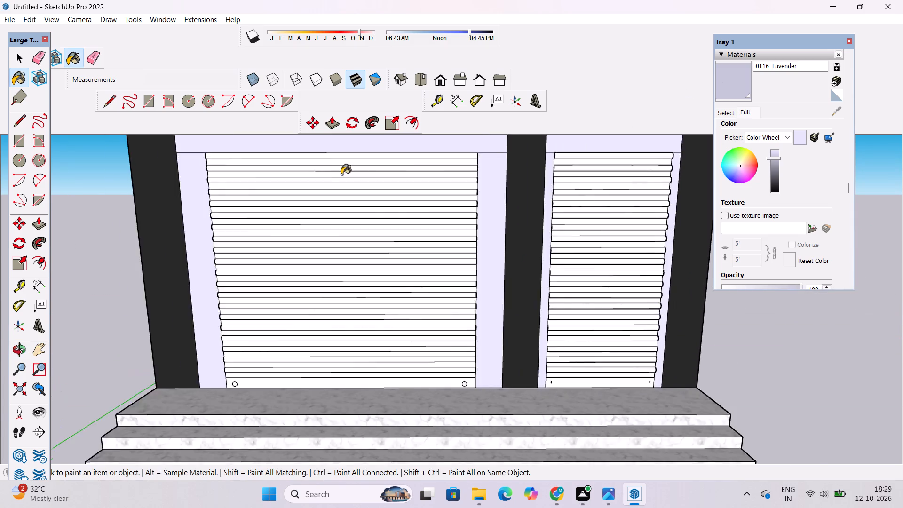
scroll(341, 175, up, 7)
click(499, 149)
click(505, 165)
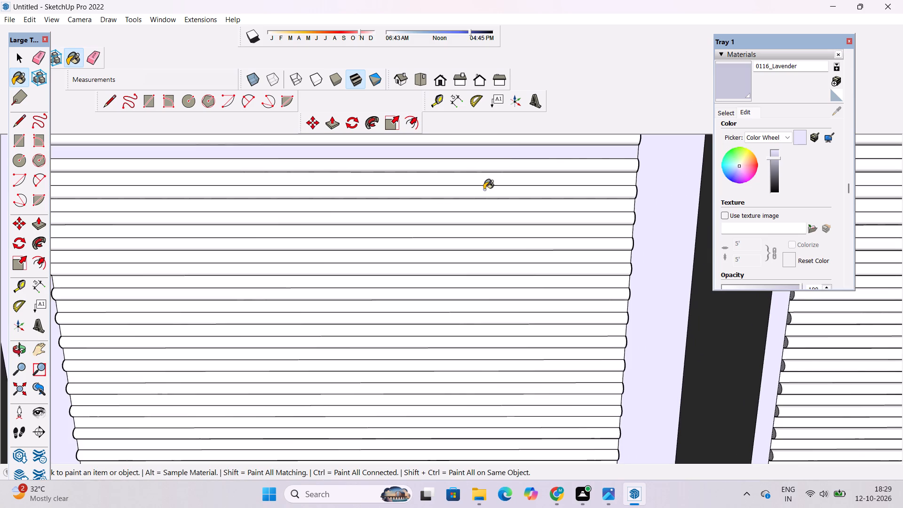
scroll(468, 204, down, 5)
click(507, 168)
click(511, 183)
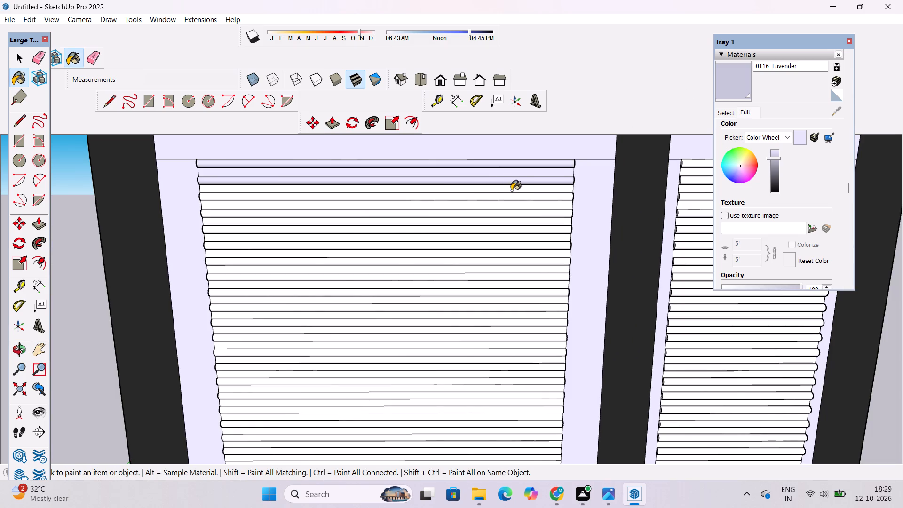
click(510, 187)
click(512, 193)
click(513, 198)
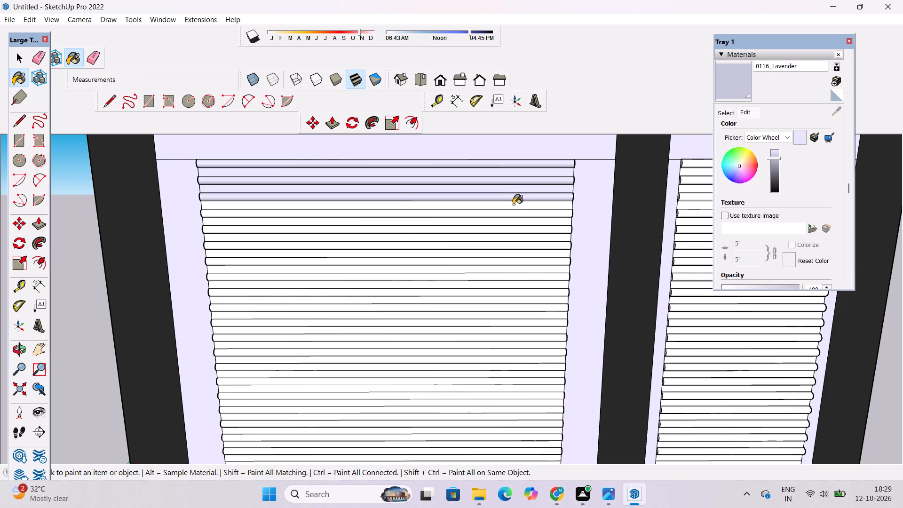
Paint the next four ribs and flat strips down the wide shutter with 0116_Lavender.
click(513, 205)
click(513, 211)
click(513, 215)
click(513, 227)
click(516, 223)
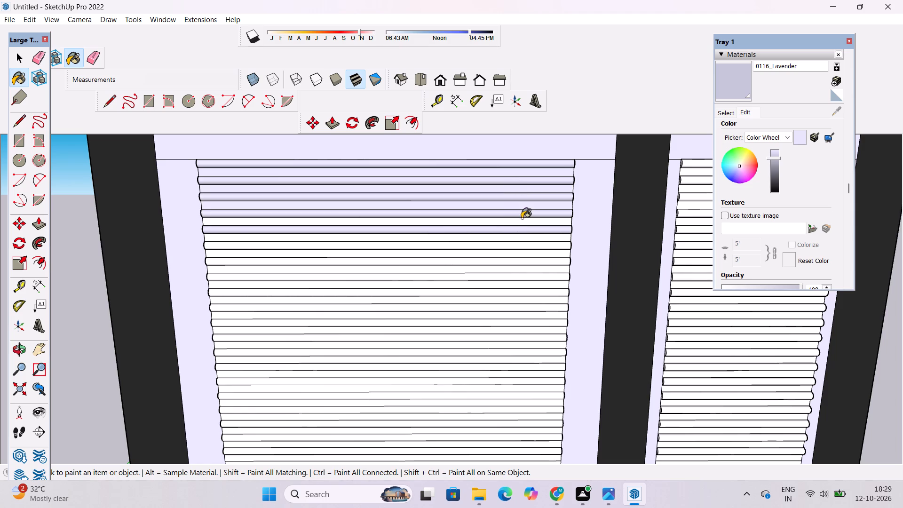
click(520, 226)
click(520, 236)
click(521, 246)
click(519, 251)
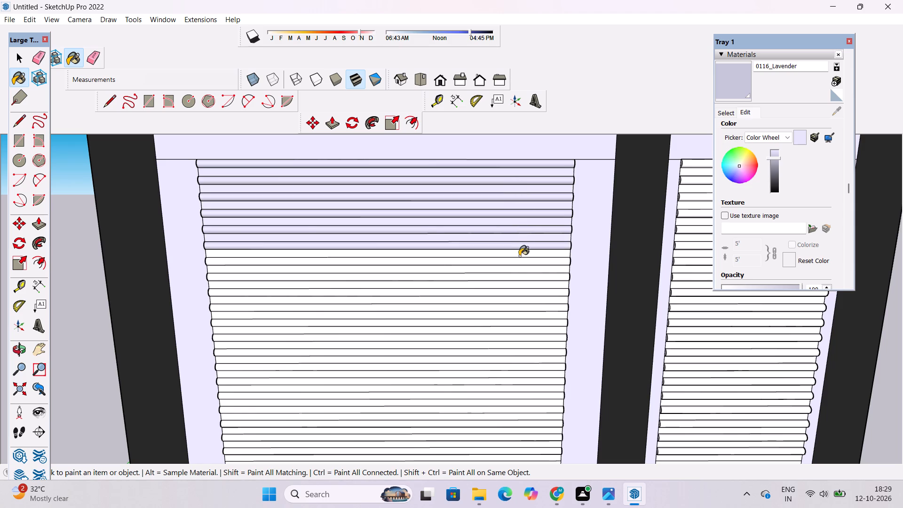
click(519, 256)
click(519, 261)
Paint the lowest four ribs and flat strips of the wide shutter, working upward from the bottom rail, with 0116_Lavender.
scroll(376, 178, down, 7)
scroll(383, 308, up, 2)
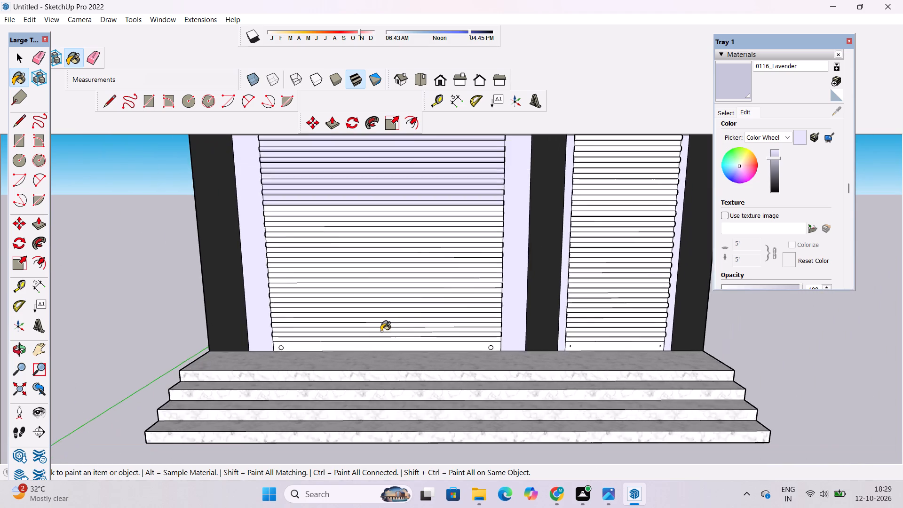
scroll(389, 354, up, 8)
click(482, 326)
click(490, 321)
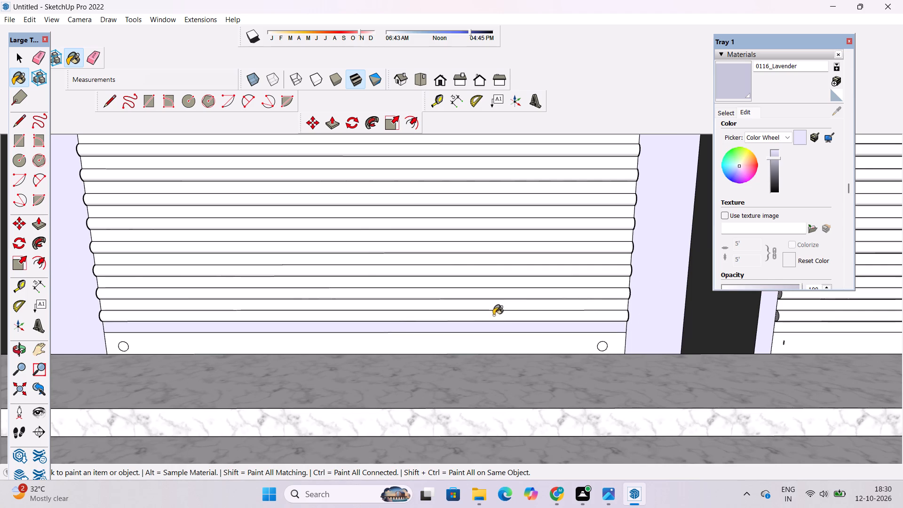
click(494, 314)
click(500, 306)
click(504, 297)
click(507, 286)
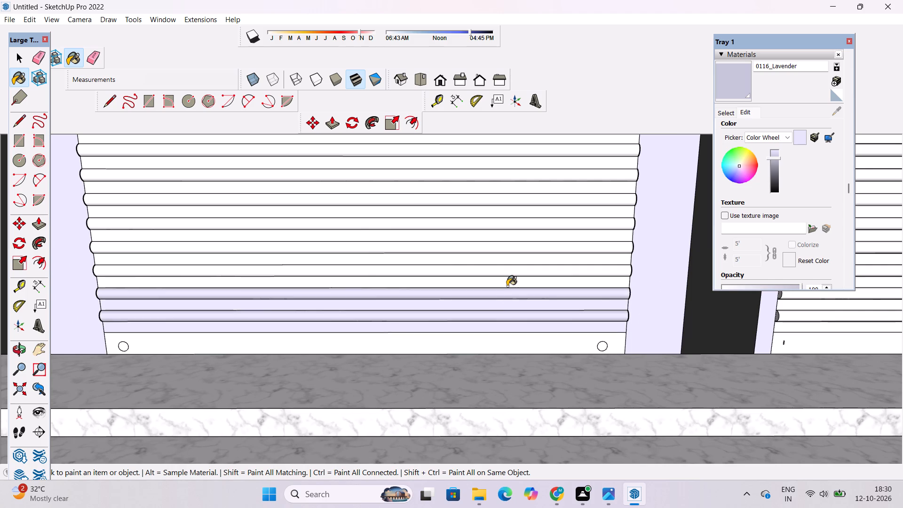
scroll(504, 287, down, 3)
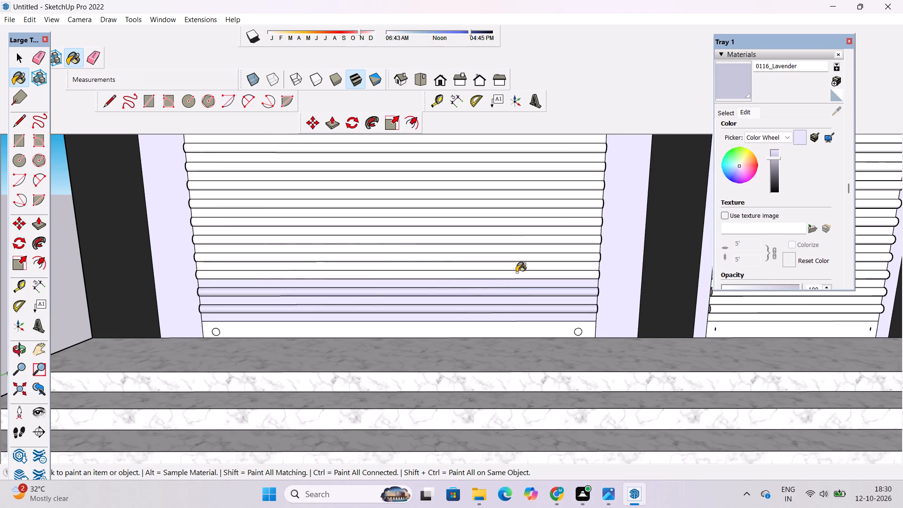
click(516, 272)
click(523, 264)
click(526, 257)
Paint the next three ribs and flat strips above the wide shutter's lavender lower section with 0116_Lavender.
scroll(469, 291, down, 4)
scroll(497, 255, up, 8)
click(520, 273)
click(524, 262)
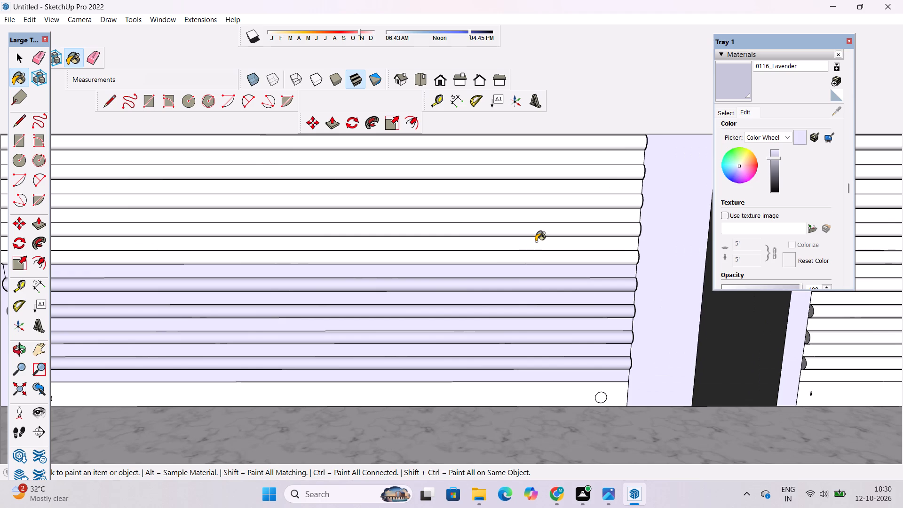
click(536, 241)
click(538, 230)
scroll(504, 271, down, 3)
scroll(526, 238, up, 3)
click(536, 225)
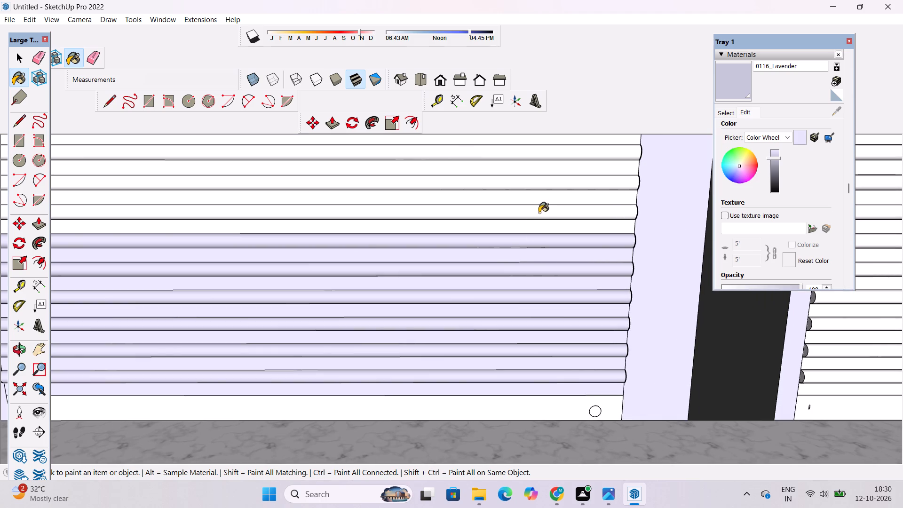
click(539, 211)
Extend the wide shutter's lower lavender section upward by another three ribs and their flat strips.
scroll(491, 270, down, 5)
scroll(520, 206, up, 8)
click(525, 238)
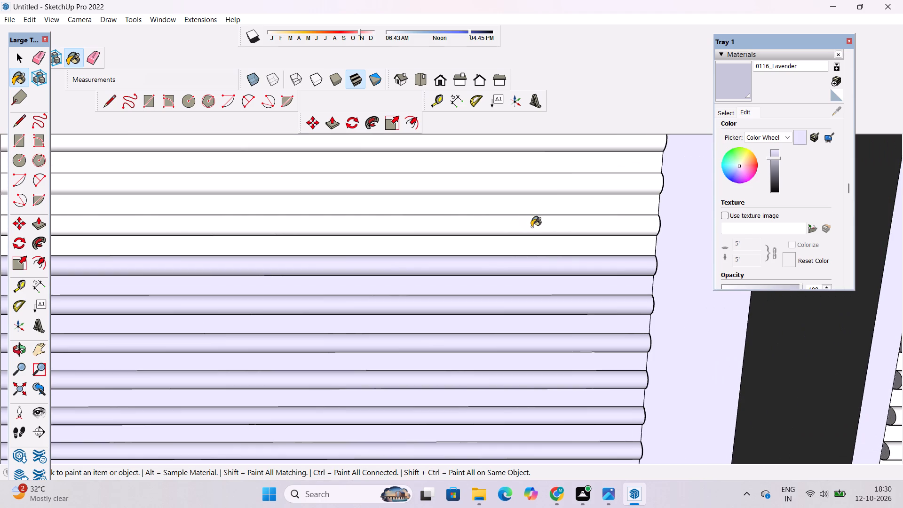
click(534, 221)
click(534, 199)
click(537, 182)
scroll(501, 265, down, 5)
scroll(515, 207, up, 2)
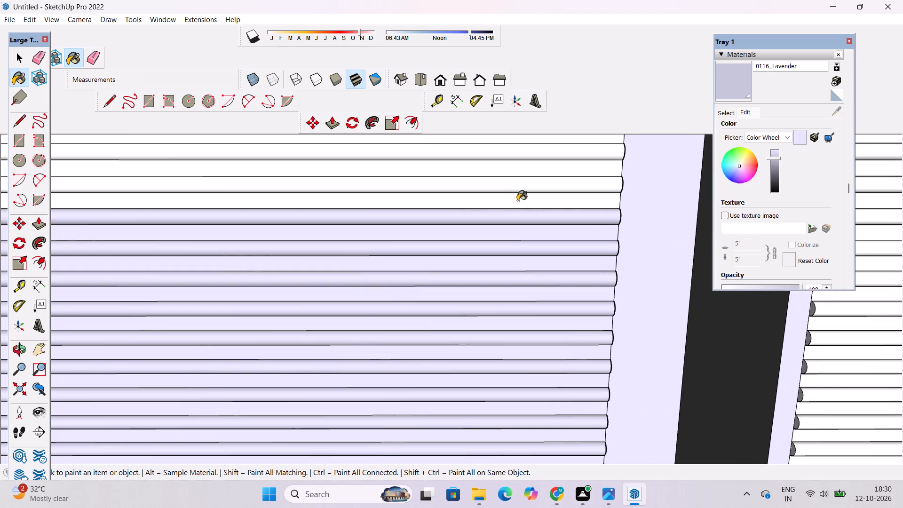
click(518, 200)
click(519, 185)
click(523, 172)
Paint the remaining white band of ribs and flat strips in the middle of the wide shutter with 0116_Lavender.
scroll(464, 260, down, 7)
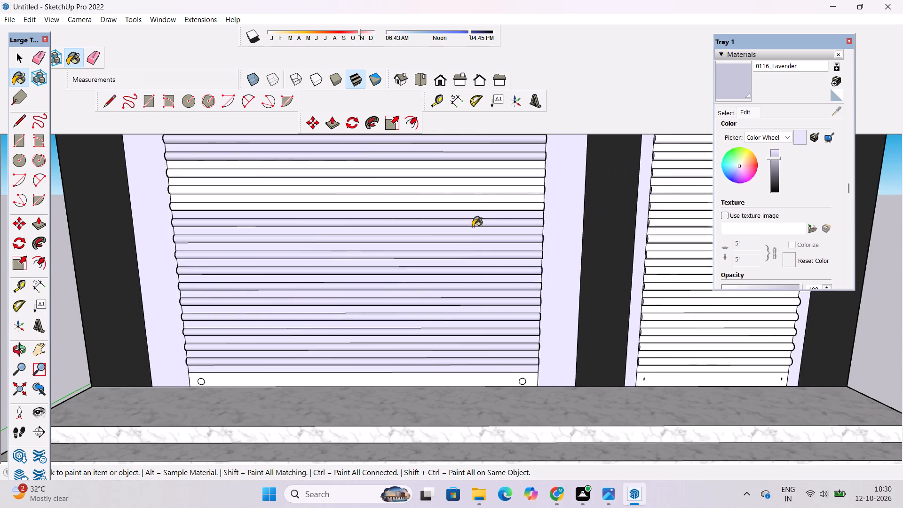
scroll(480, 210, up, 4)
click(484, 205)
click(499, 188)
click(503, 181)
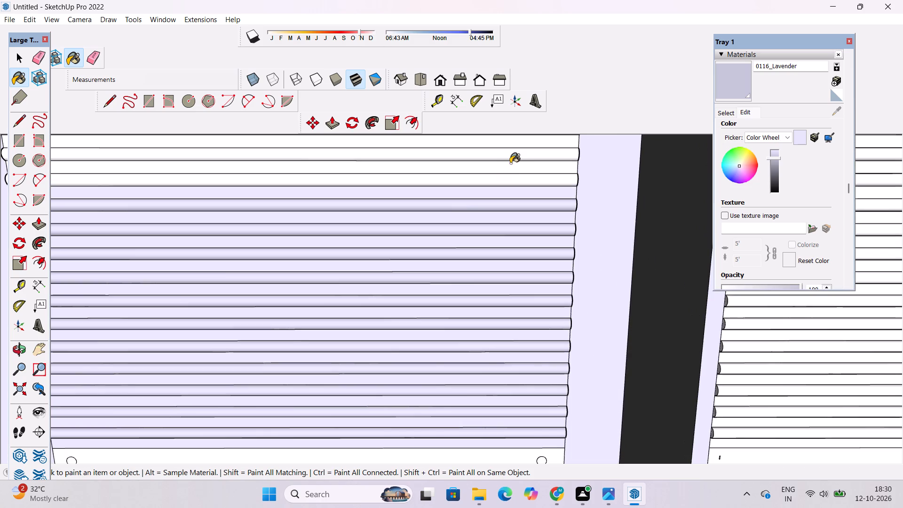
click(511, 161)
click(515, 151)
scroll(483, 278, down, 4)
scroll(501, 219, up, 3)
click(511, 191)
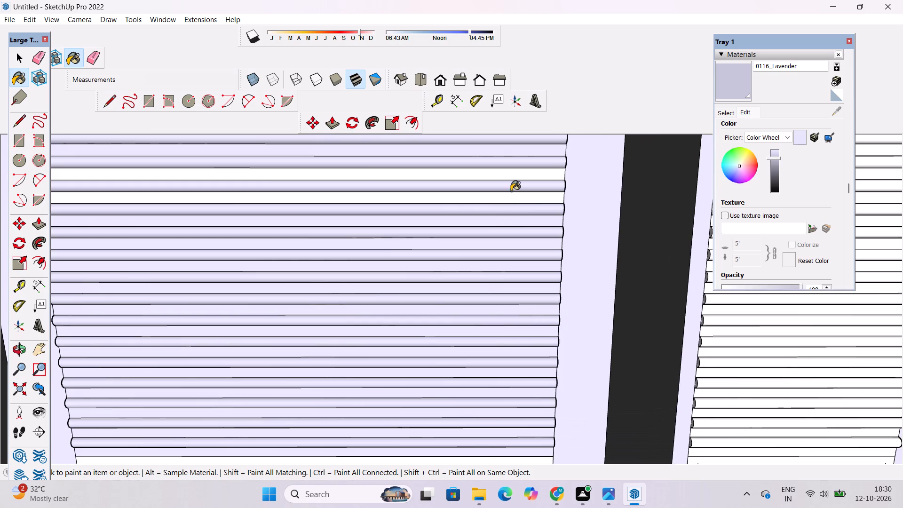
click(515, 180)
click(507, 197)
click(511, 176)
scroll(349, 234, down, 3)
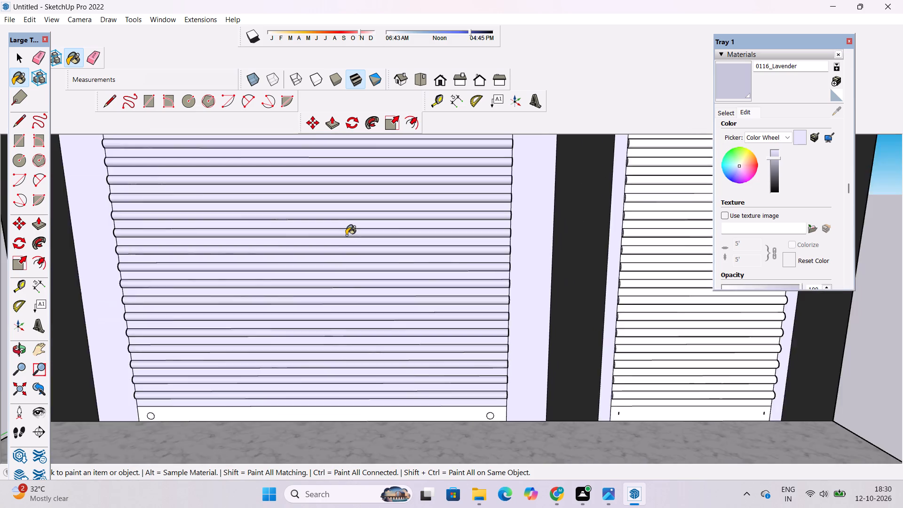
Paint the top four ribs and flat strips of the narrow shutter with 0116_Lavender.
scroll(346, 235, down, 10)
scroll(464, 175, up, 14)
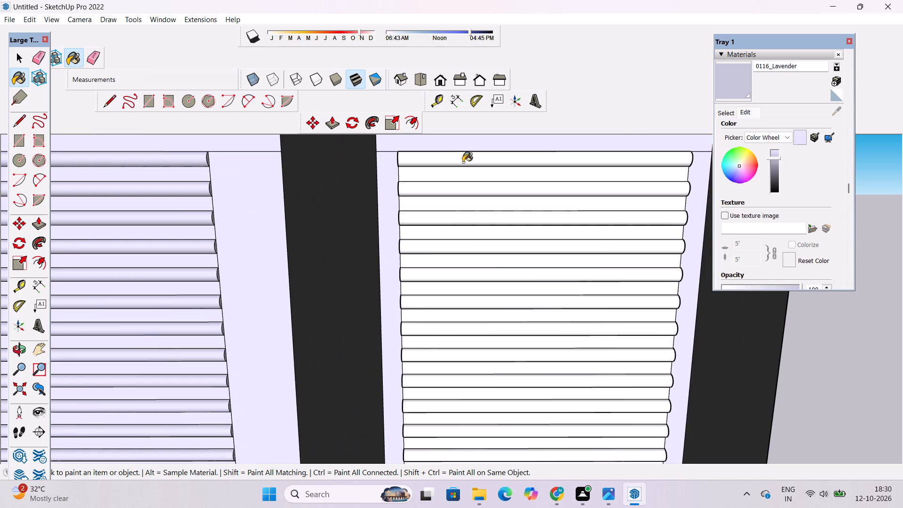
click(470, 160)
click(477, 173)
click(480, 188)
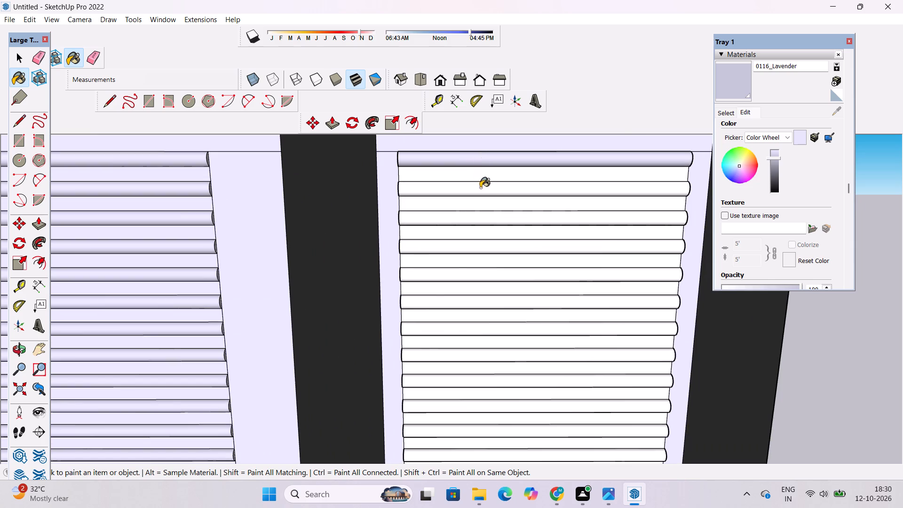
click(480, 205)
click(482, 217)
scroll(480, 214, down, 5)
scroll(480, 217, up, 4)
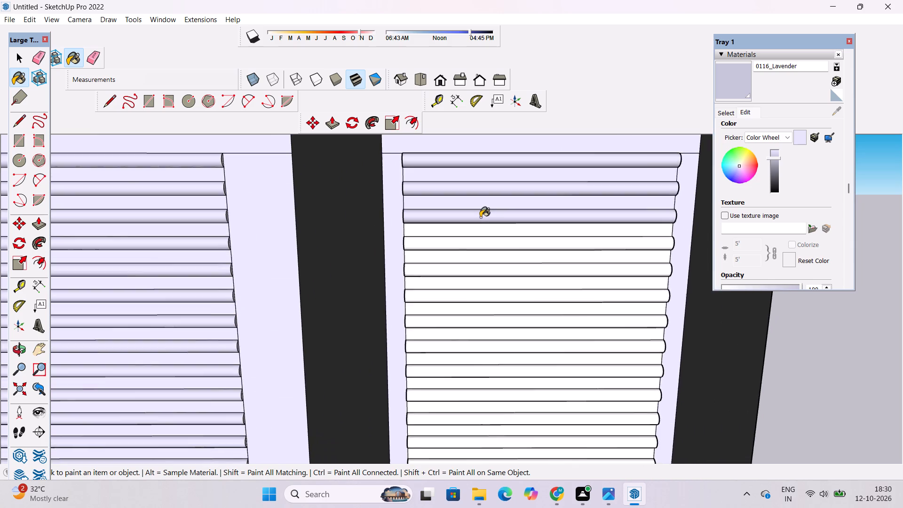
scroll(480, 217, up, 3)
click(496, 235)
click(496, 256)
click(499, 267)
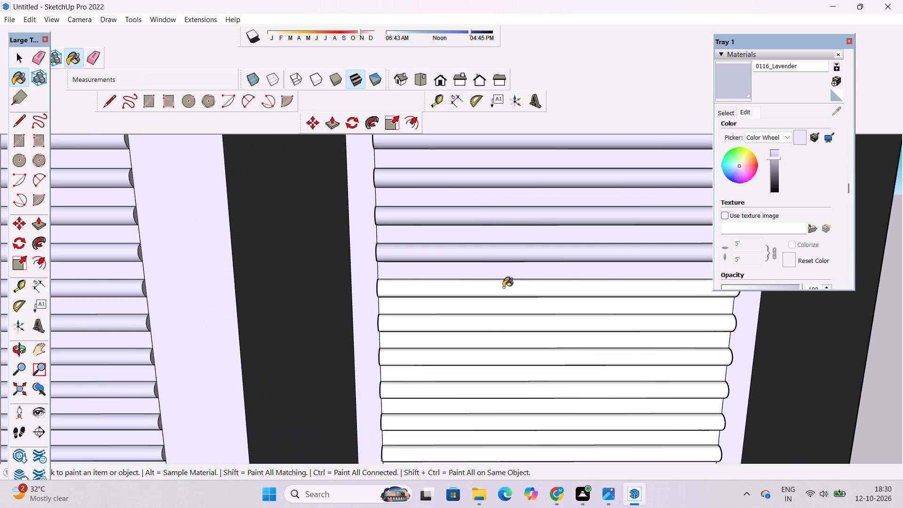
Paint the next four ribs down the narrow shutter and the flat strips between them with 0116_Lavender.
click(503, 287)
click(508, 311)
click(523, 327)
click(523, 338)
click(520, 359)
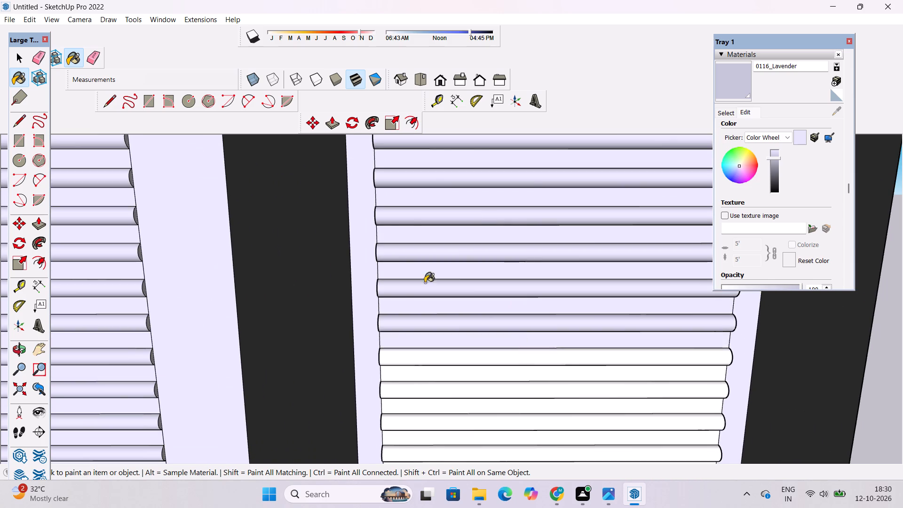
scroll(382, 238, down, 5)
scroll(433, 308, up, 3)
click(482, 328)
click(490, 346)
Extend the narrow shutter's lavender section downward by another two ribs and their adjoining flat strips.
scroll(458, 269, down, 3)
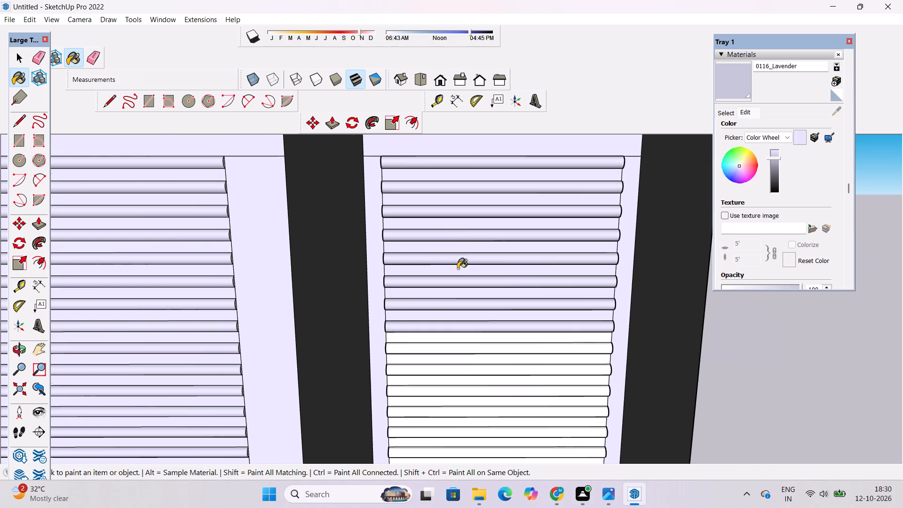
scroll(474, 351, up, 5)
click(480, 335)
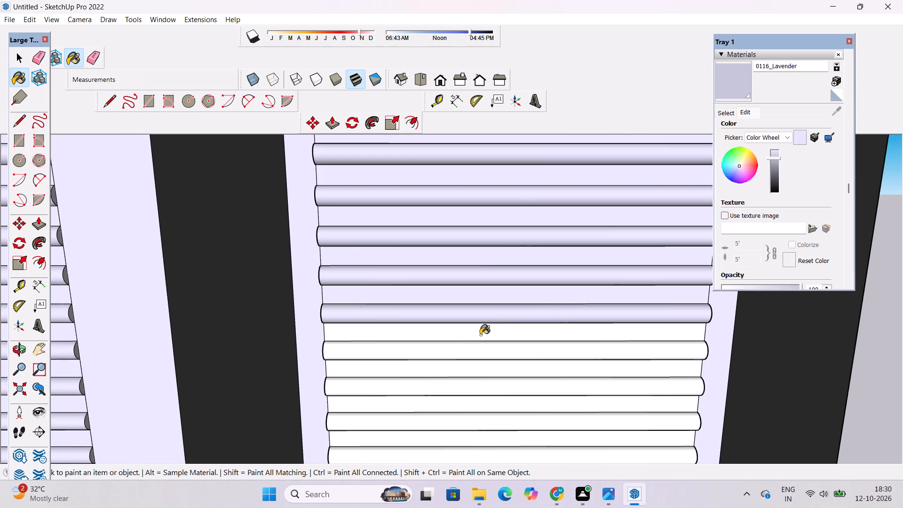
click(482, 350)
click(483, 366)
scroll(450, 272, down, 4)
scroll(470, 345, up, 3)
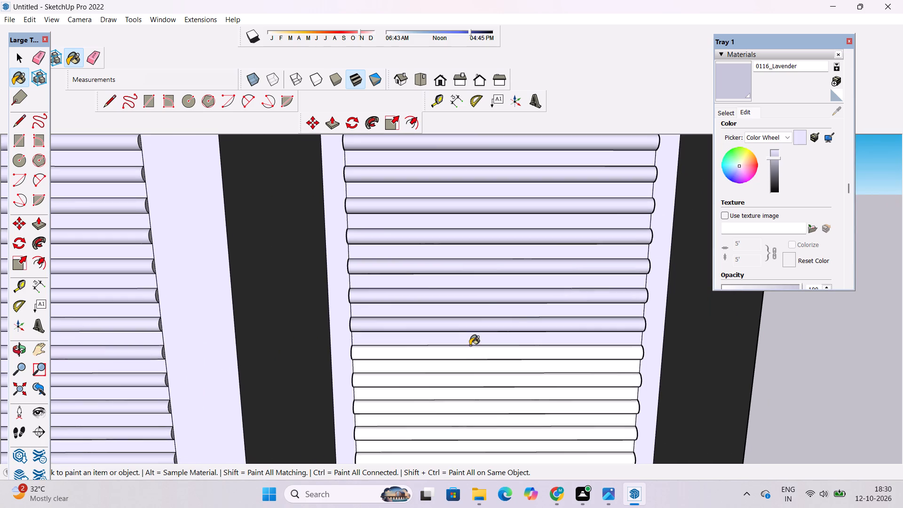
click(479, 357)
click(479, 372)
Paint the following three ribs and flat strips down the narrow shutter with 0116_Lavender.
scroll(440, 253, down, 8)
scroll(481, 351, up, 2)
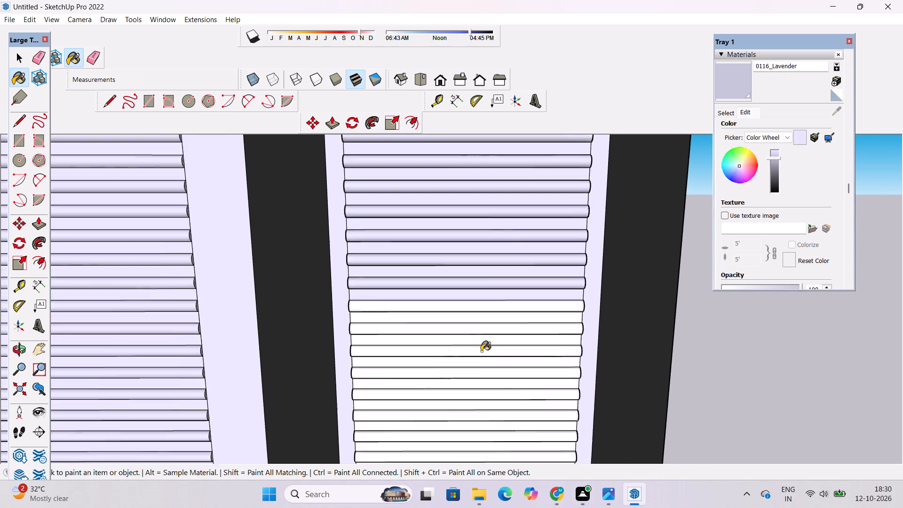
scroll(481, 351, up, 5)
click(495, 296)
click(497, 314)
click(496, 329)
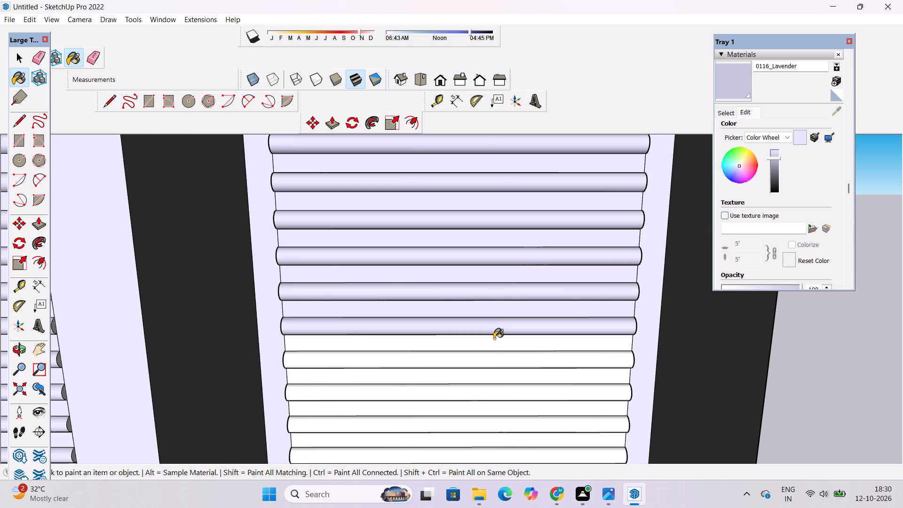
click(494, 339)
scroll(451, 253, down, 4)
scroll(487, 339, up, 3)
click(484, 319)
click(491, 342)
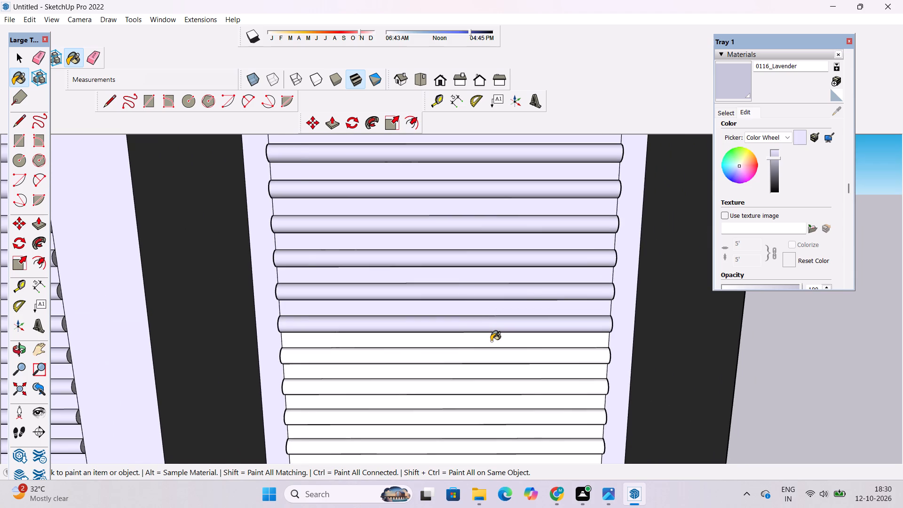
Continue down the narrow shutter, painting three more ribs and their flat strips with 0116_Lavender.
scroll(454, 288, down, 4)
scroll(504, 340, up, 4)
click(521, 339)
click(521, 347)
scroll(462, 270, down, 4)
scroll(478, 348, up, 4)
click(496, 333)
click(497, 350)
click(497, 355)
click(497, 365)
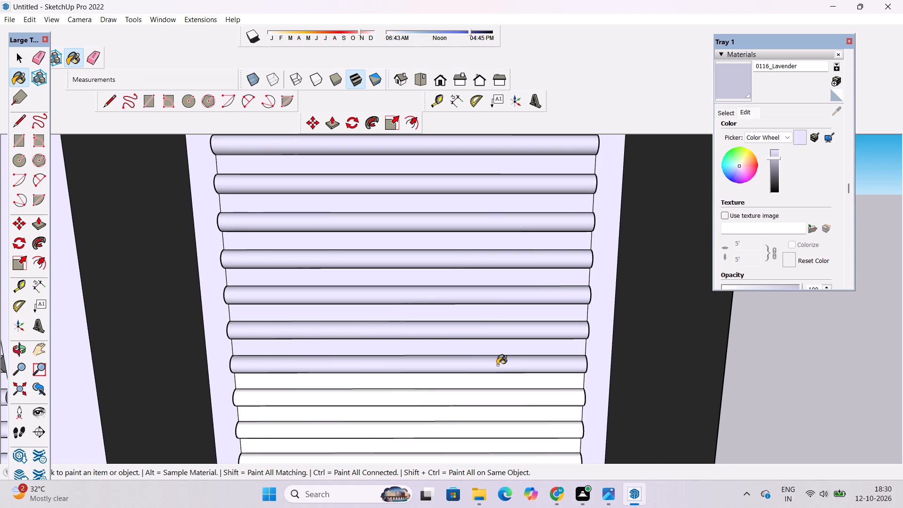
click(497, 375)
Paint the narrow shutter's remaining white ribs and flat strips down to its bottom rail with 0116_Lavender.
scroll(476, 292, down, 4)
scroll(491, 372, up, 3)
click(499, 362)
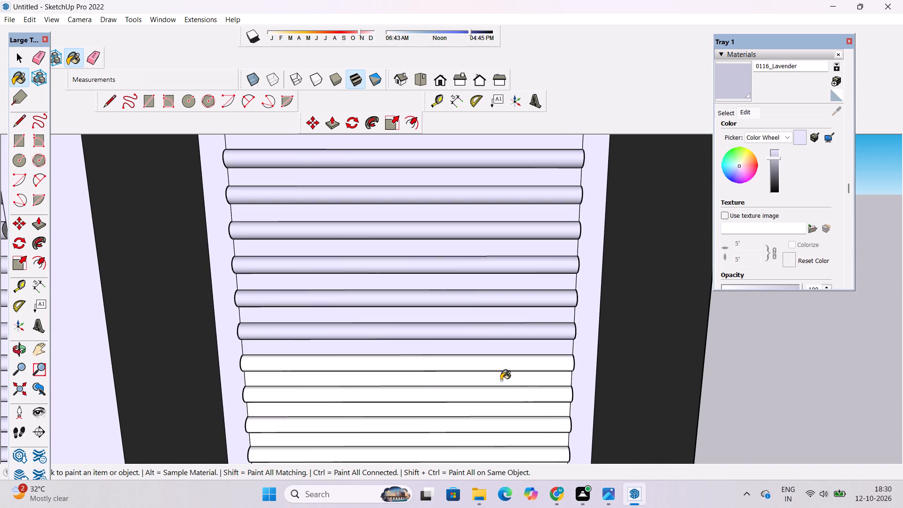
click(501, 380)
click(501, 400)
click(500, 416)
scroll(469, 293, down, 5)
scroll(496, 397, up, 4)
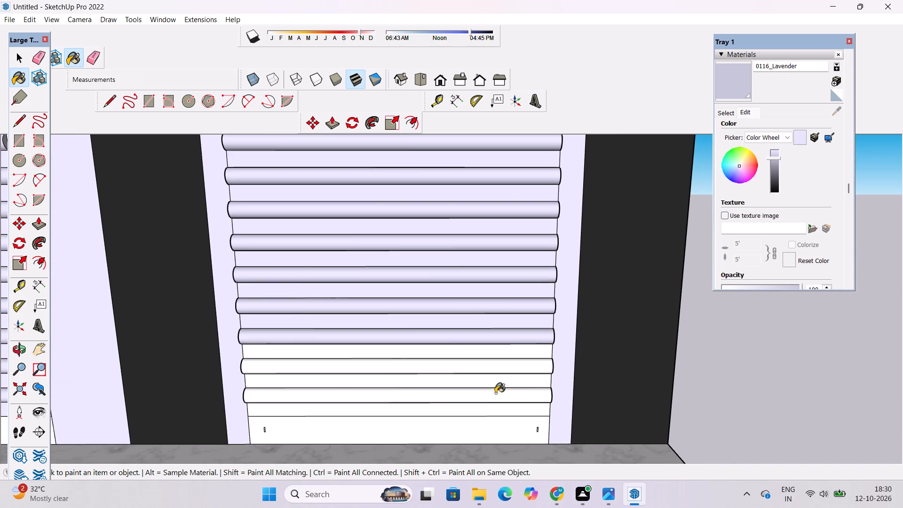
scroll(500, 404, up, 3)
click(501, 404)
click(510, 387)
click(514, 375)
click(520, 358)
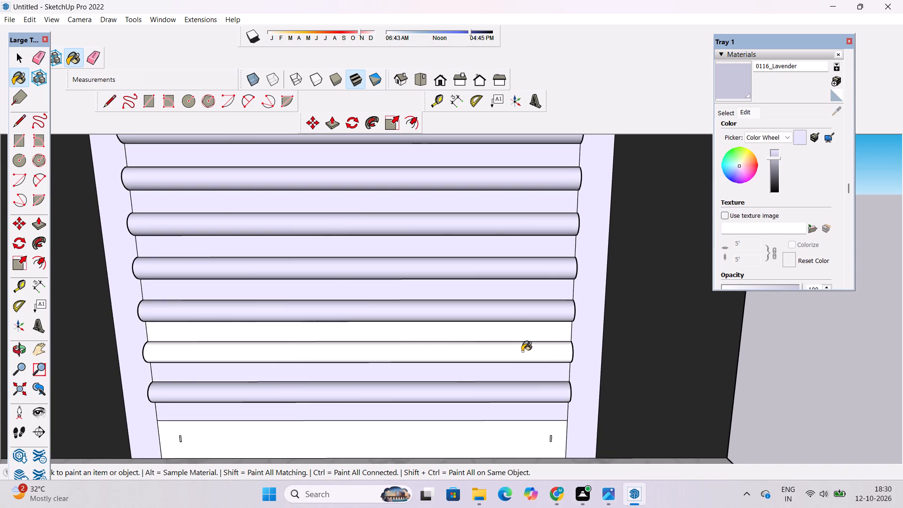
click(527, 339)
Paint the bottom rails of both the narrow and wide shutters with 0116_Lavender.
scroll(521, 337, down, 9)
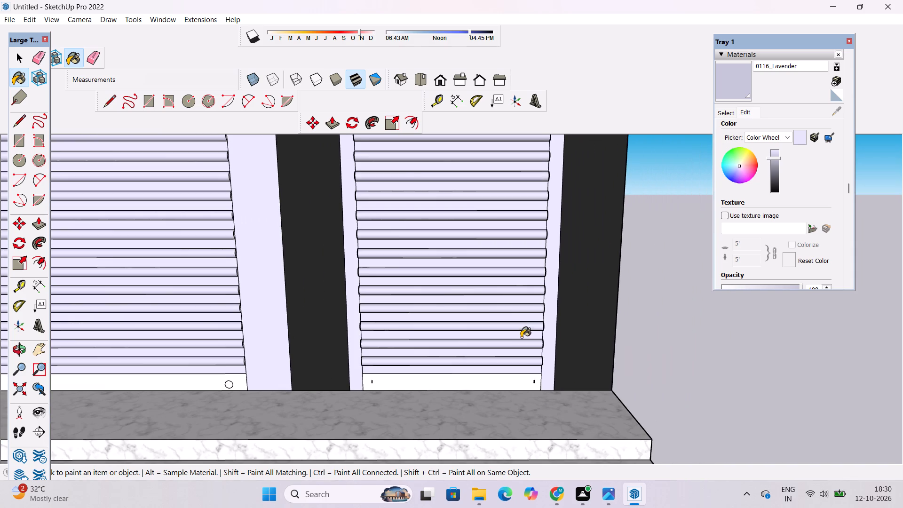
scroll(512, 320, down, 4)
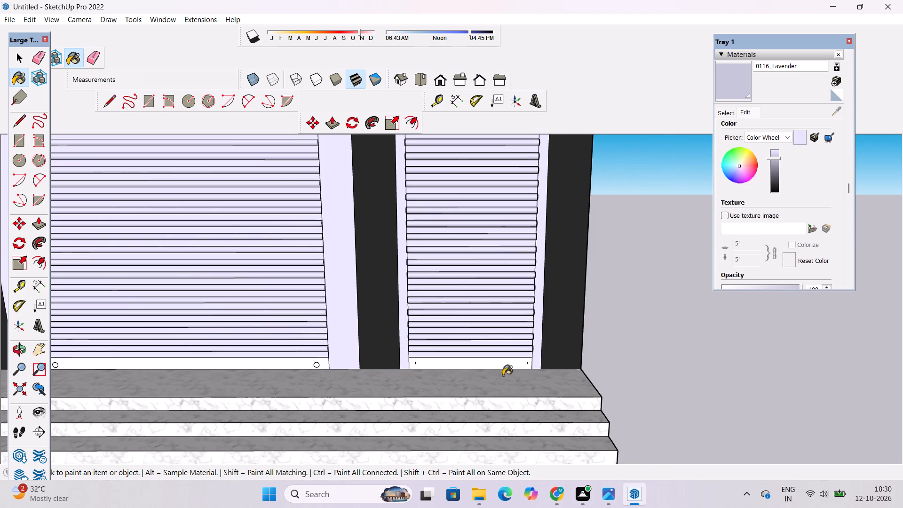
click(501, 367)
click(308, 363)
Paint the two round lock discs on the wide shutter's bottom rail with 0137_Black from Colors-Named.
scroll(428, 359, down, 5)
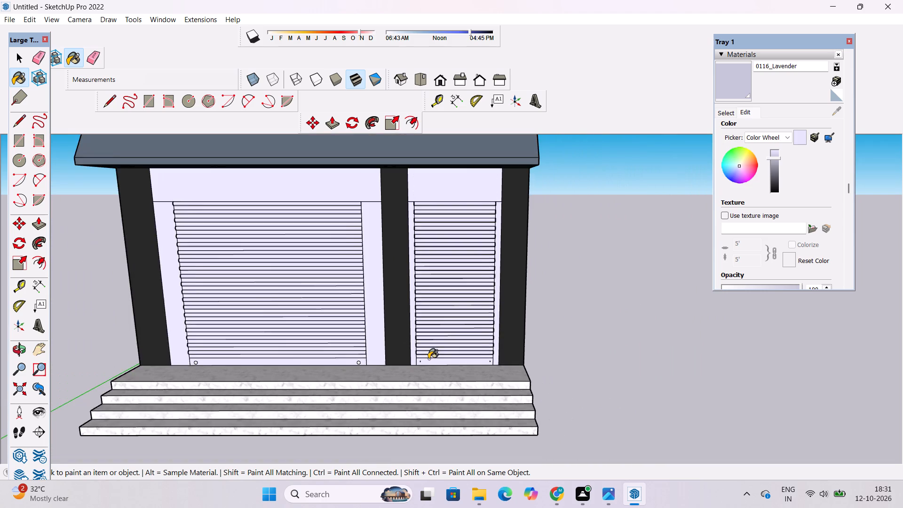
scroll(428, 359, down, 8)
scroll(413, 329, up, 4)
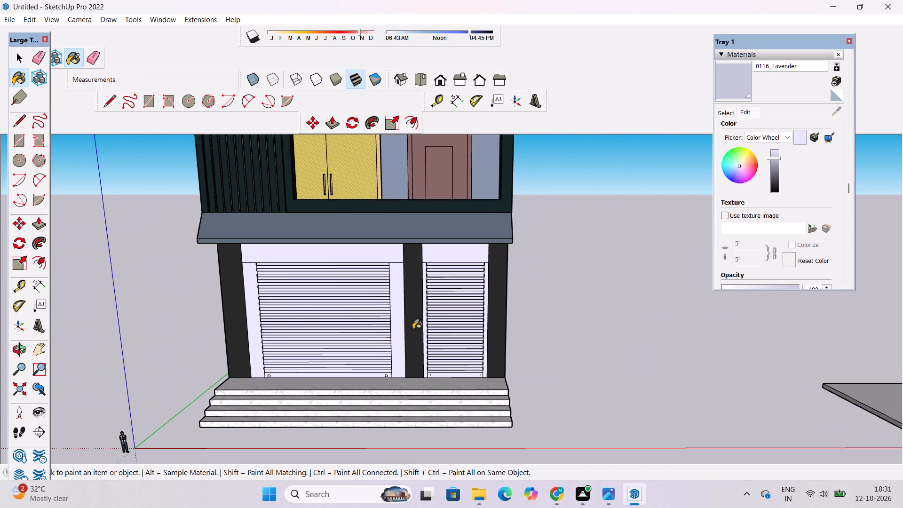
key(o)
drag(269, 345, 435, 357)
drag(382, 418, 337, 400)
shift+drag(353, 385, 372, 341)
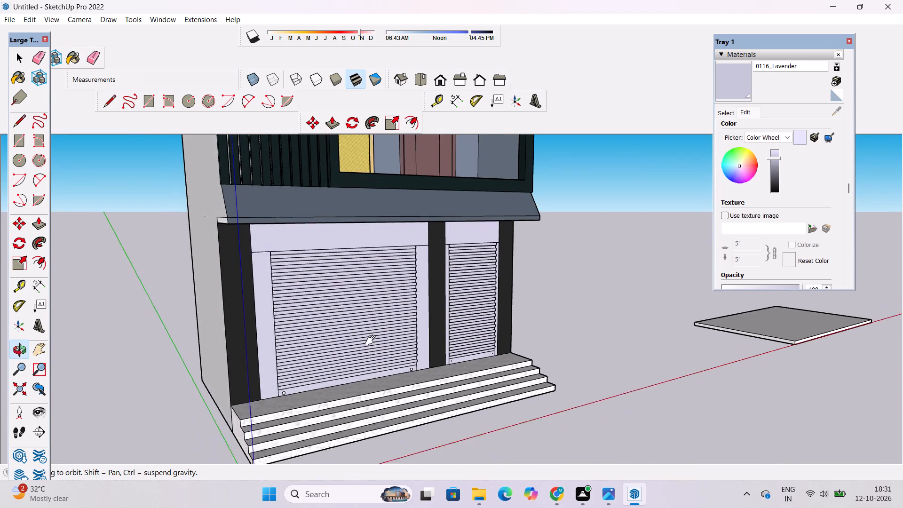
shift+drag(372, 341, 373, 340)
click(728, 115)
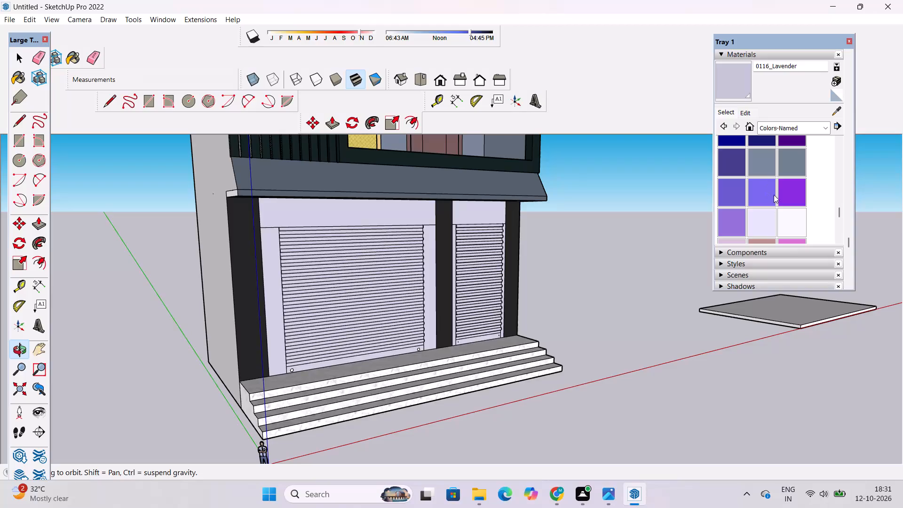
scroll(770, 168, down, 4)
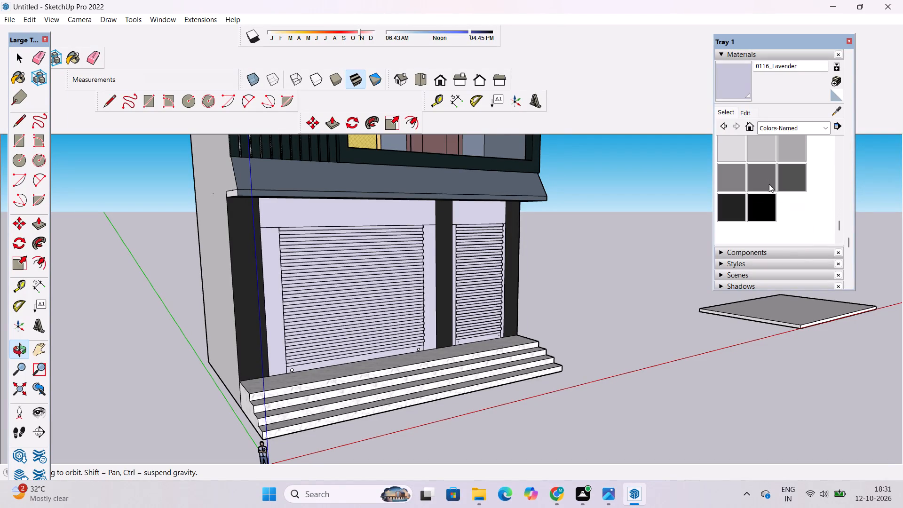
click(761, 208)
scroll(264, 409, up, 9)
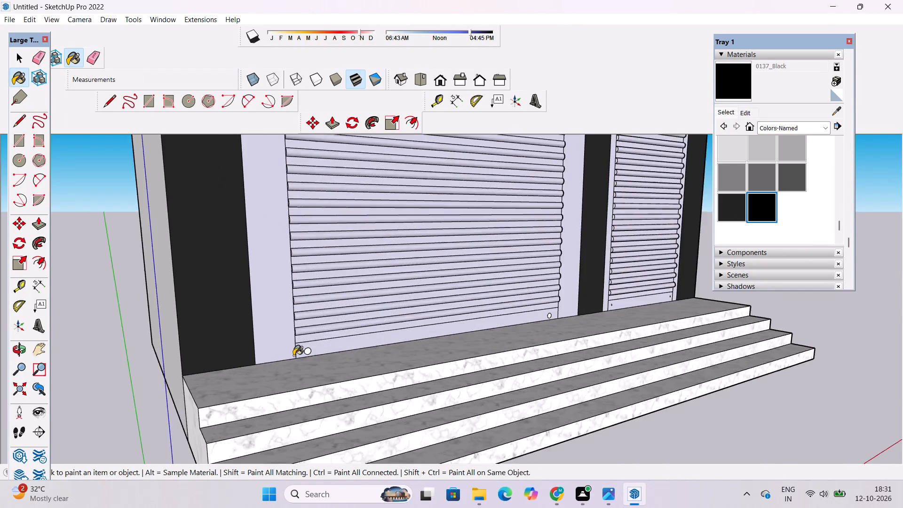
scroll(293, 356, up, 9)
click(323, 352)
scroll(135, 383, down, 9)
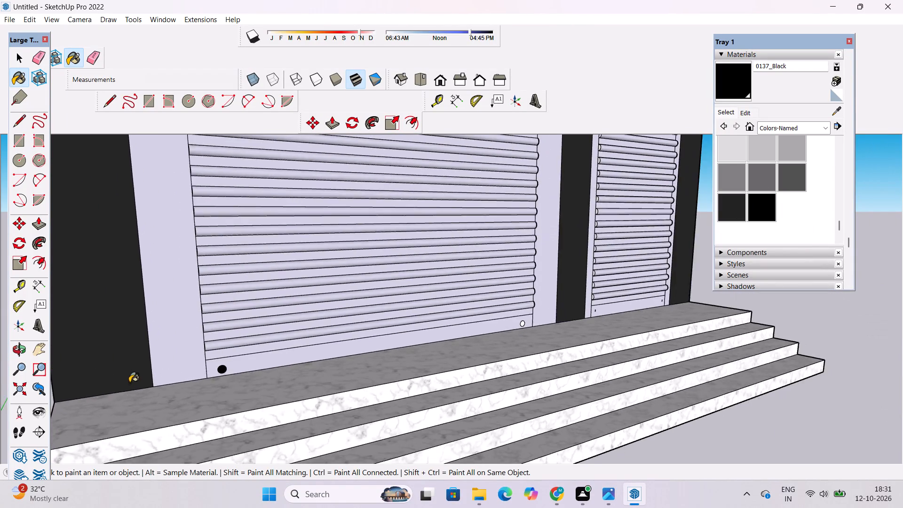
scroll(129, 382, down, 4)
scroll(477, 331, up, 14)
click(449, 326)
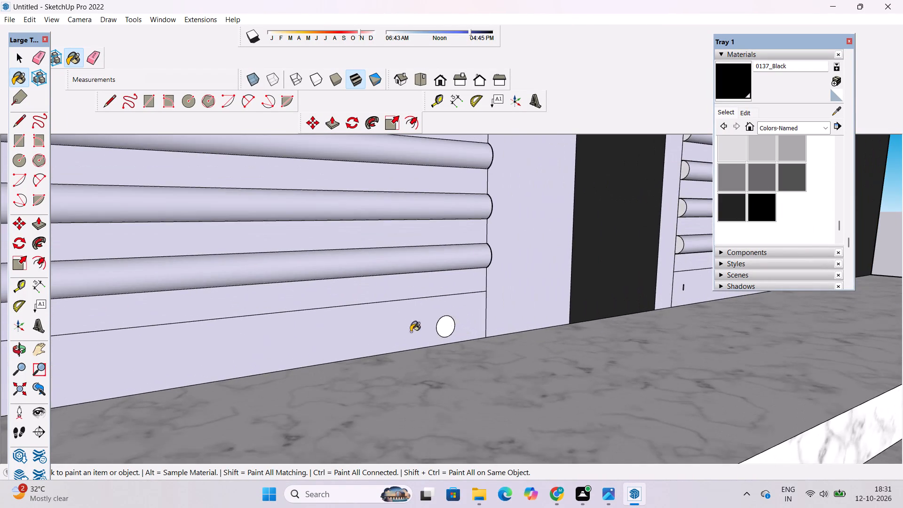
Paint the two small upright slots on the narrow shutter's bottom rail with 0137_Black.
scroll(113, 367, down, 10)
scroll(463, 325, up, 18)
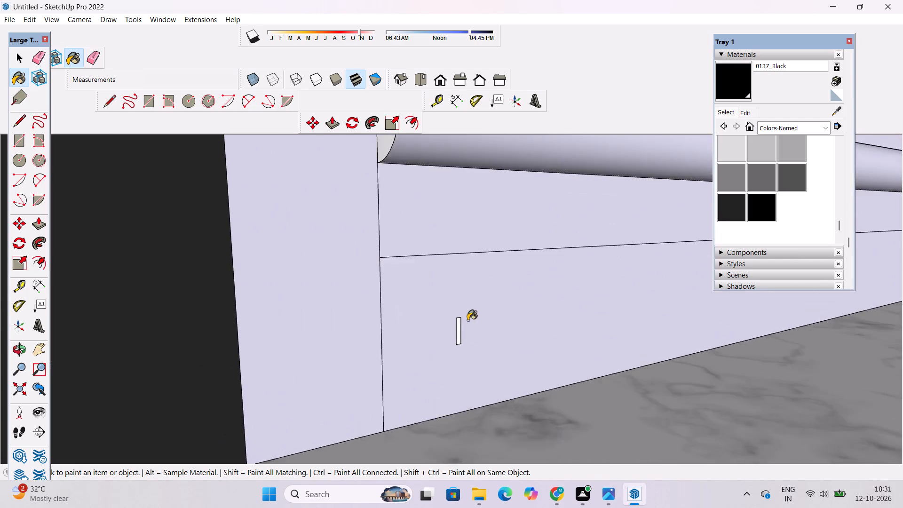
scroll(467, 320, up, 7)
click(456, 342)
scroll(162, 385, down, 9)
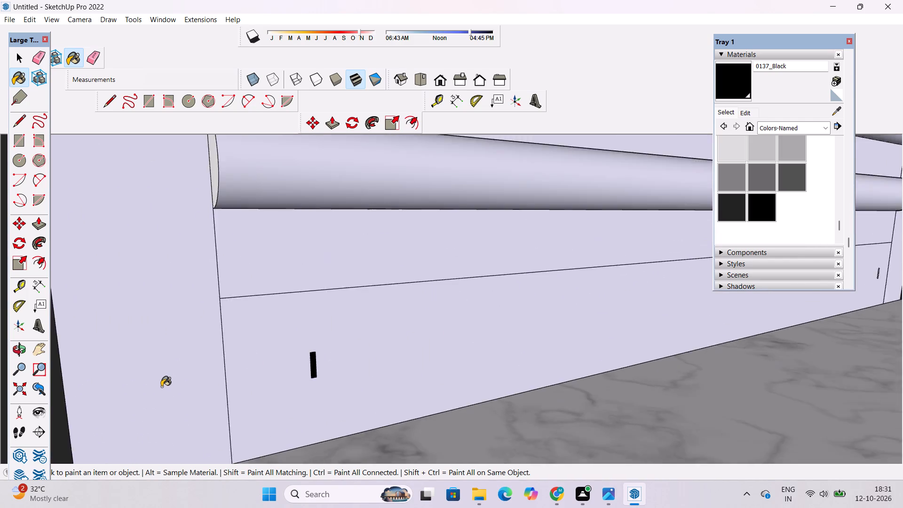
scroll(161, 387, down, 14)
scroll(610, 312, up, 13)
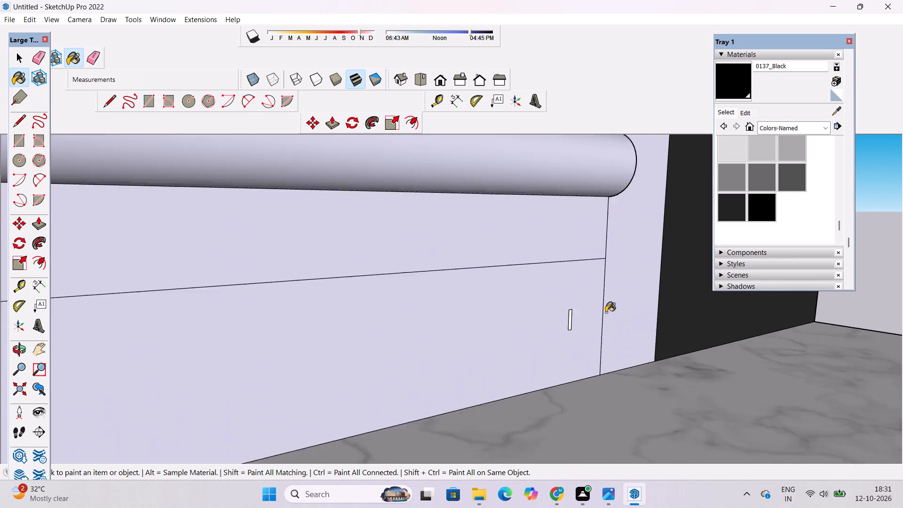
scroll(606, 312, up, 7)
click(530, 326)
scroll(541, 328, down, 3)
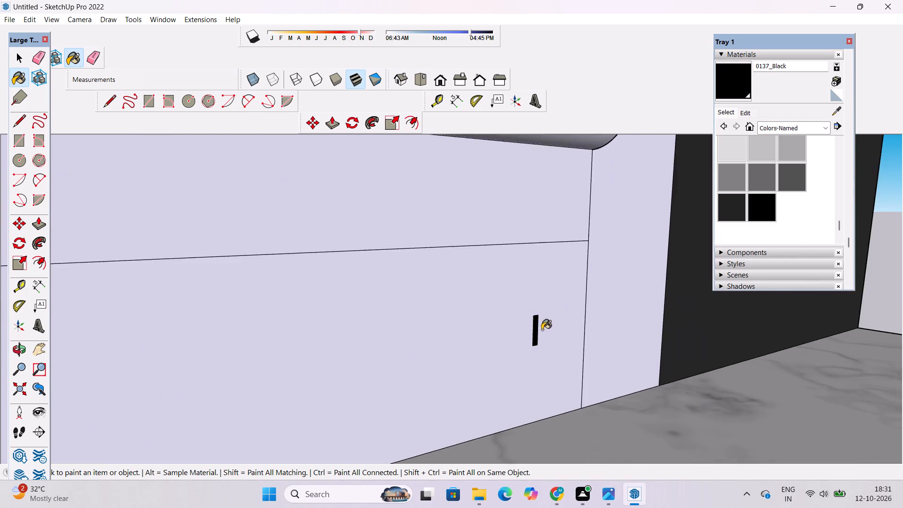
Examine the ground-floor shutters, pillars and canopy from the front, below and side for parts left uncoloured.
scroll(542, 330, down, 20)
scroll(542, 330, down, 7)
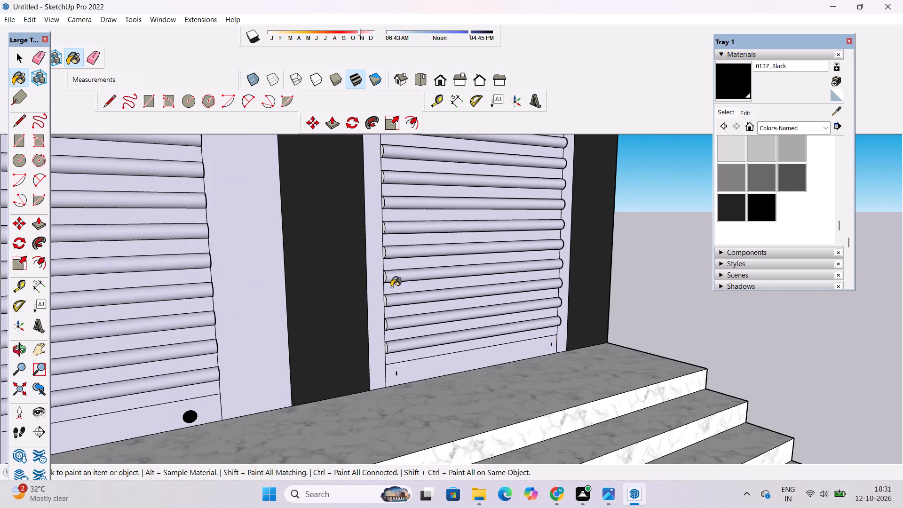
scroll(363, 272, up, 5)
click(16, 349)
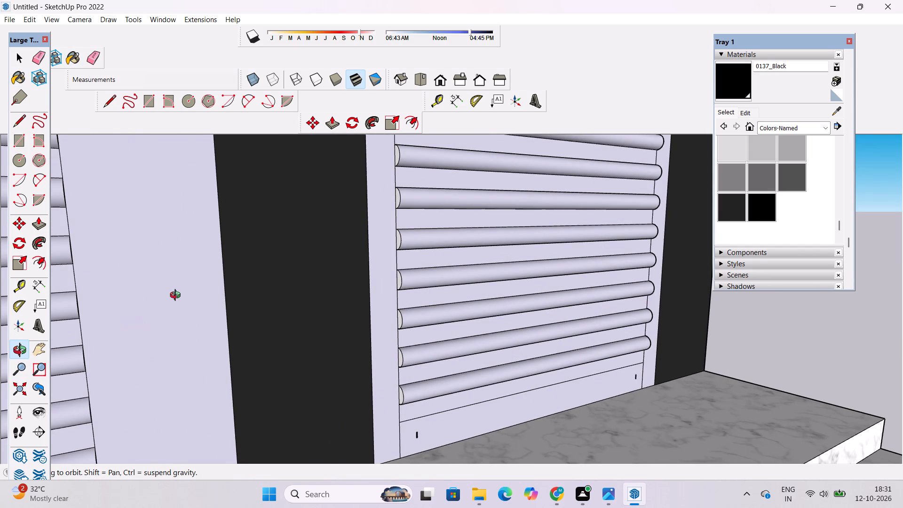
scroll(177, 296, down, 15)
drag(485, 369, 433, 349)
scroll(431, 349, down, 10)
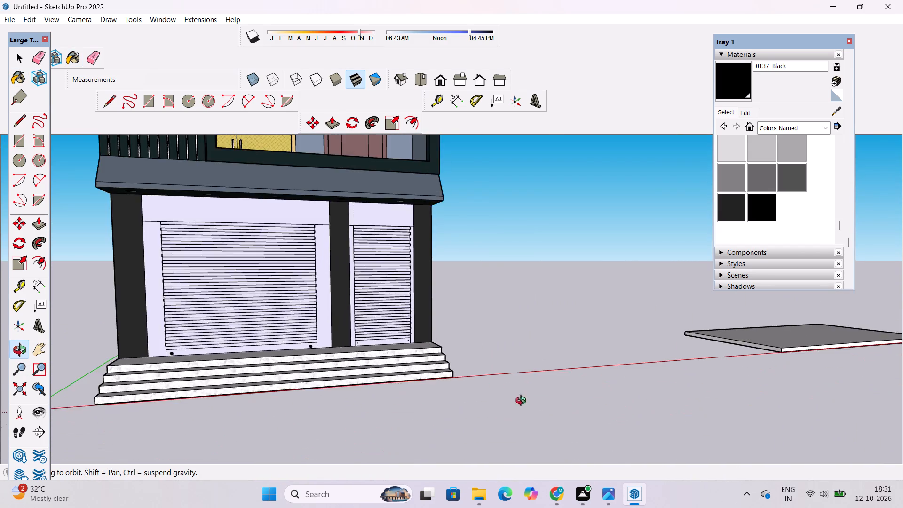
drag(523, 403, 474, 376)
scroll(327, 340, down, 5)
drag(349, 412, 341, 349)
scroll(261, 265, up, 7)
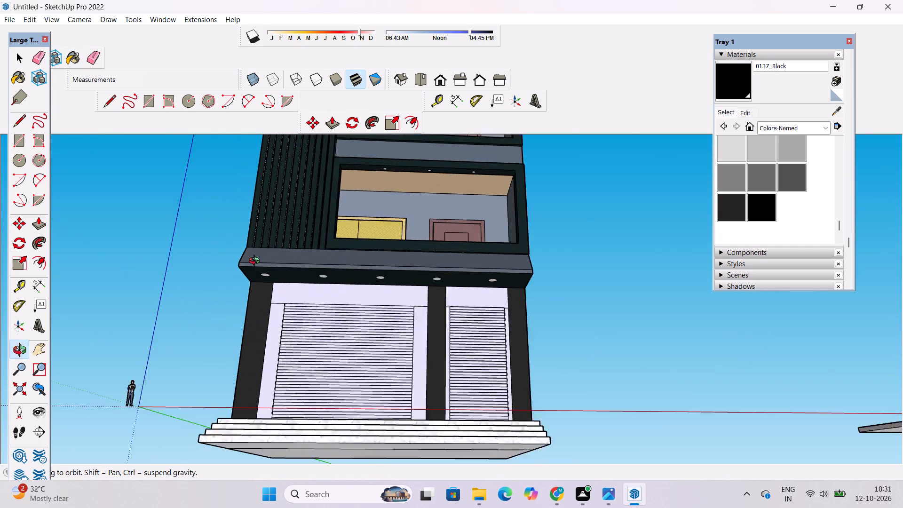
scroll(256, 262, up, 6)
scroll(256, 262, down, 7)
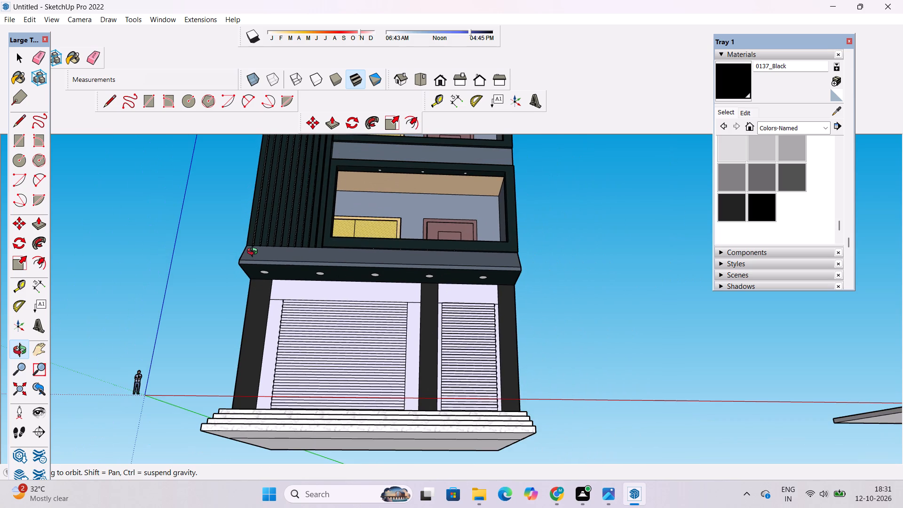
drag(252, 281, 276, 377)
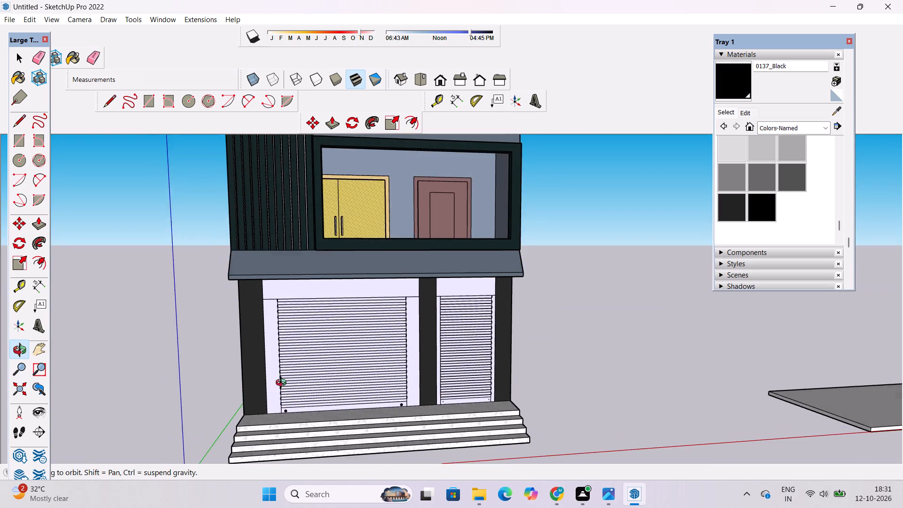
drag(283, 384, 296, 354)
drag(252, 379, 519, 391)
drag(518, 397, 335, 411)
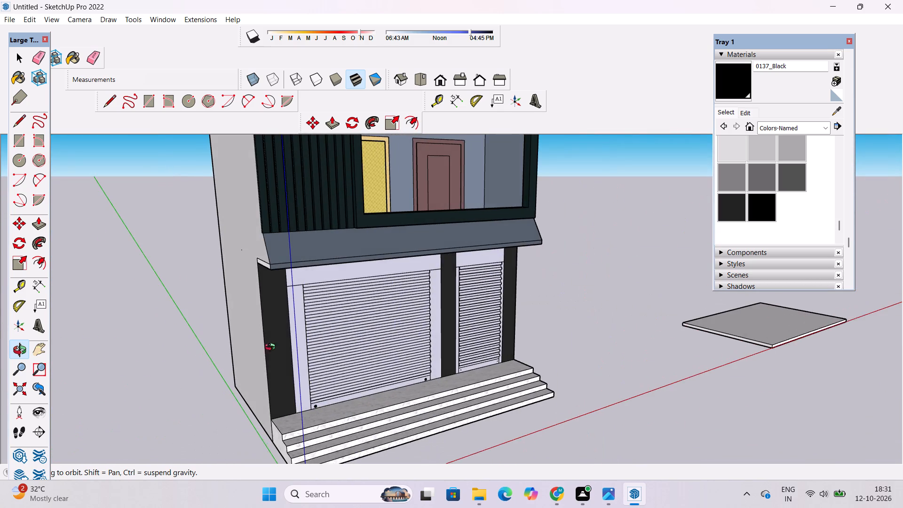
Paint the white side strip between the canopy's end and the black corner pillar with 0130_Gainsboro from Colors-Named.
scroll(247, 310, down, 6)
scroll(259, 297, up, 4)
shift+drag(261, 292, 303, 328)
scroll(244, 333, up, 5)
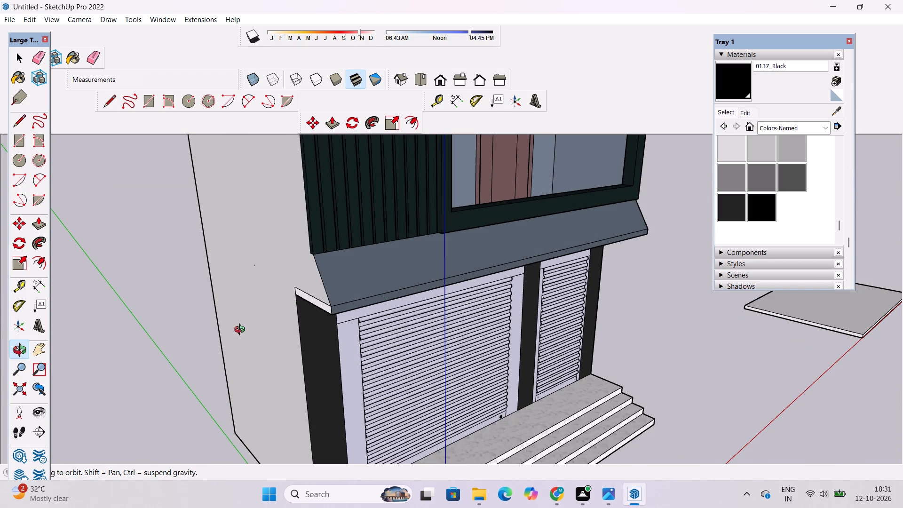
shift+drag(305, 297, 307, 320)
drag(307, 320, 319, 310)
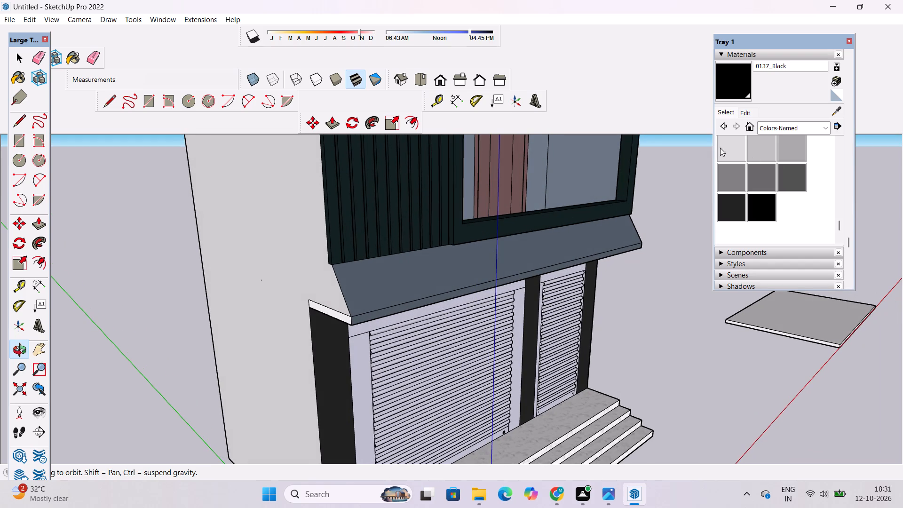
click(732, 143)
scroll(293, 327, up, 5)
click(349, 299)
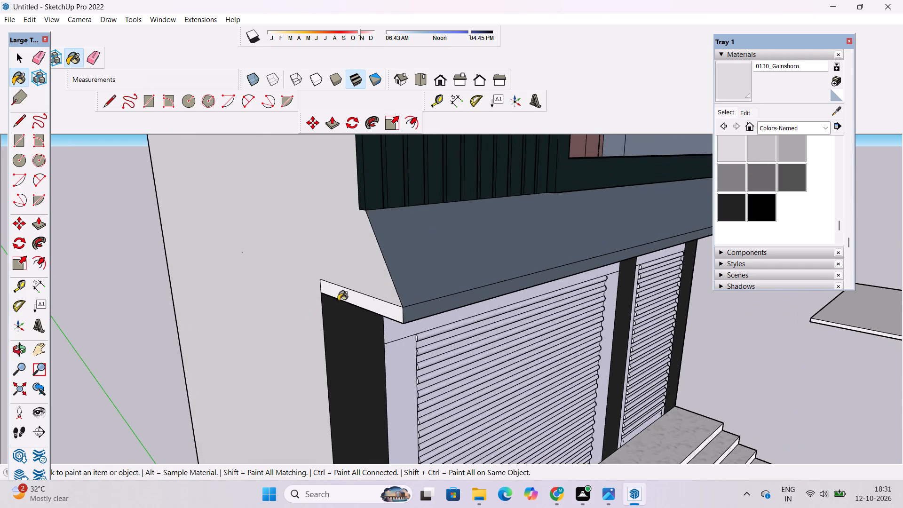
Examine the building's facade from both sides for parts still white.
scroll(213, 313, down, 11)
key(o)
drag(592, 334, 382, 304)
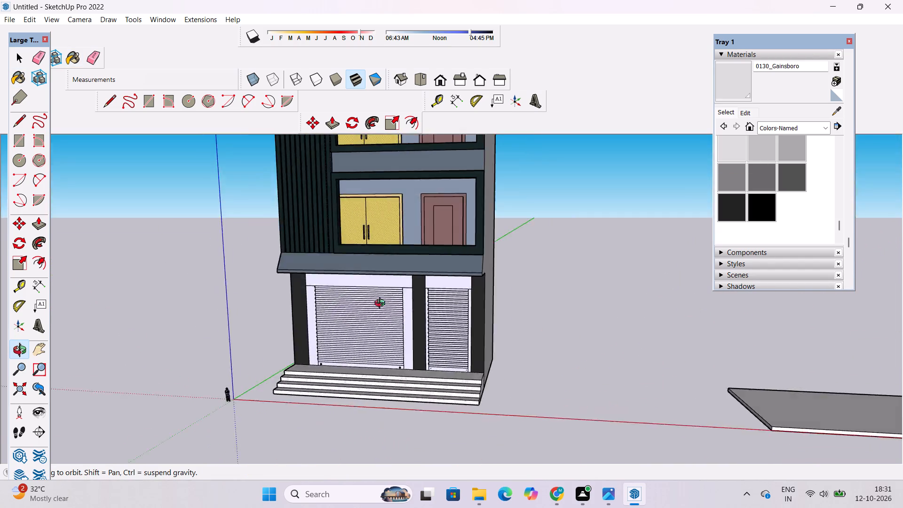
drag(382, 304, 229, 297)
drag(318, 310, 554, 349)
drag(564, 374, 240, 356)
drag(243, 374, 447, 385)
scroll(455, 382, down, 4)
drag(412, 409, 586, 384)
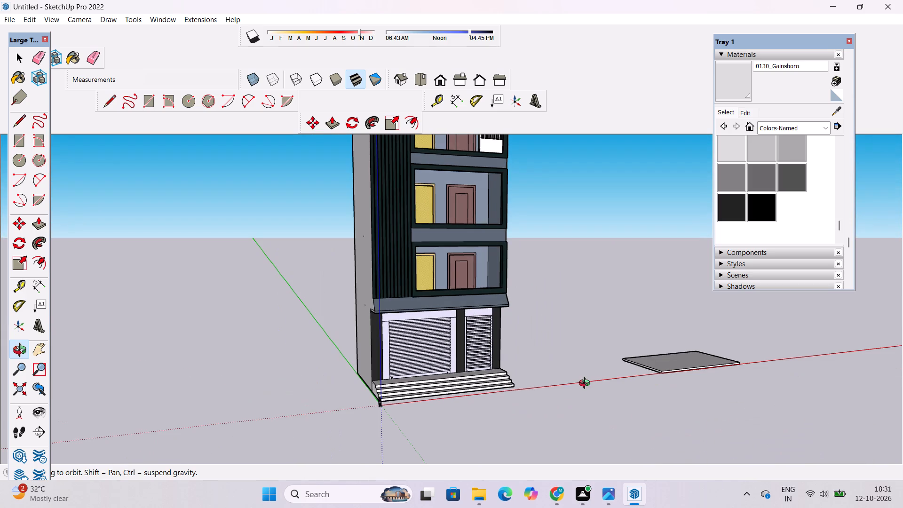
Paint the upper panel, side edge and lower panel of the third-floor balcony's slatted screen with 0110_LightSlateGray.
shift+drag(421, 356, 428, 436)
scroll(470, 221, up, 1)
shift+drag(462, 238, 423, 289)
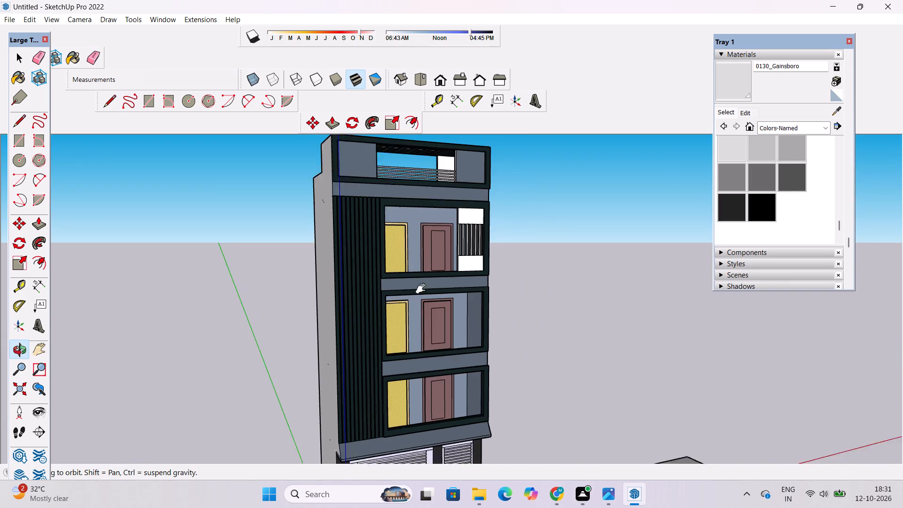
shift+drag(423, 289, 421, 294)
scroll(788, 189, up, 5)
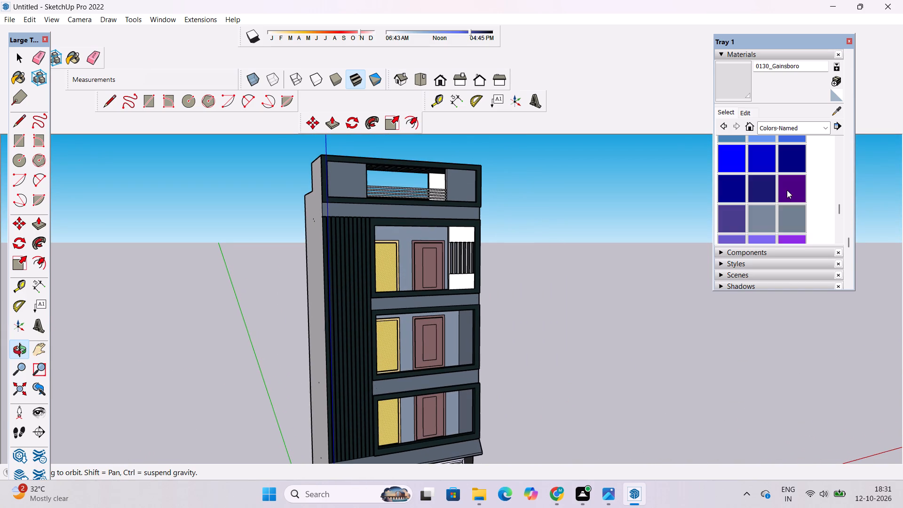
click(752, 221)
scroll(454, 241, up, 8)
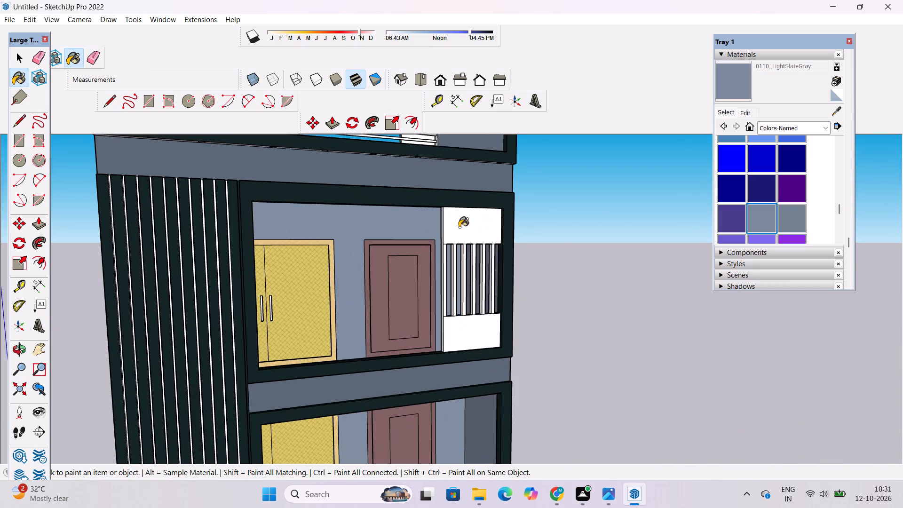
click(460, 226)
scroll(448, 225, up, 8)
click(436, 207)
scroll(440, 218, down, 4)
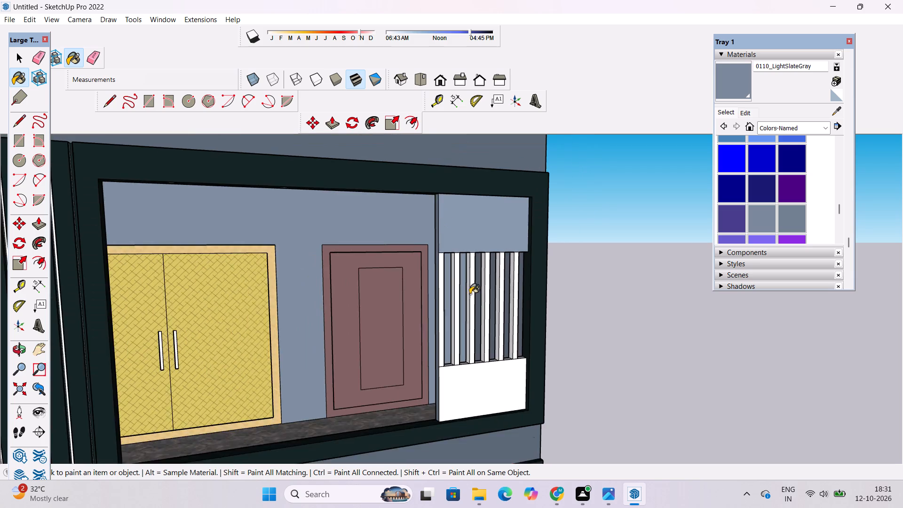
scroll(482, 322, up, 3)
click(499, 397)
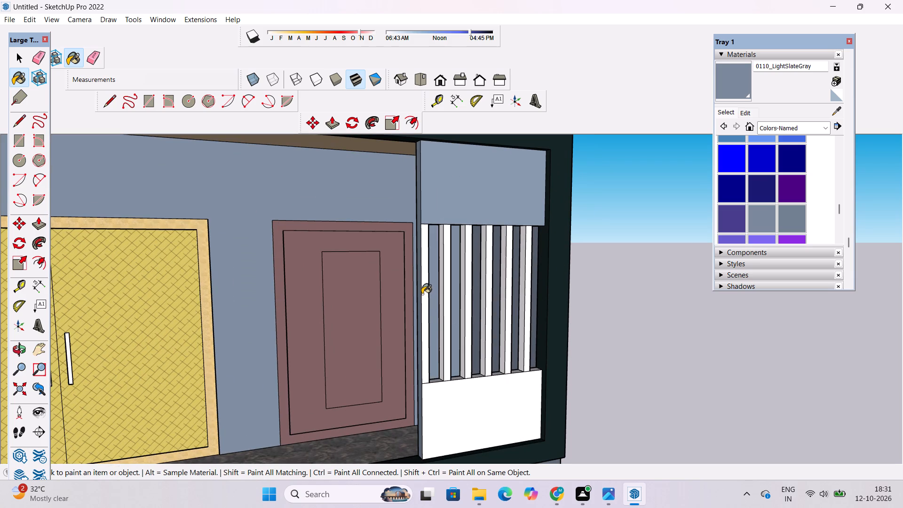
Paint the front faces and visible side faces of the third-floor screen's vertical slats with 0110_LightSlateGray.
click(422, 294)
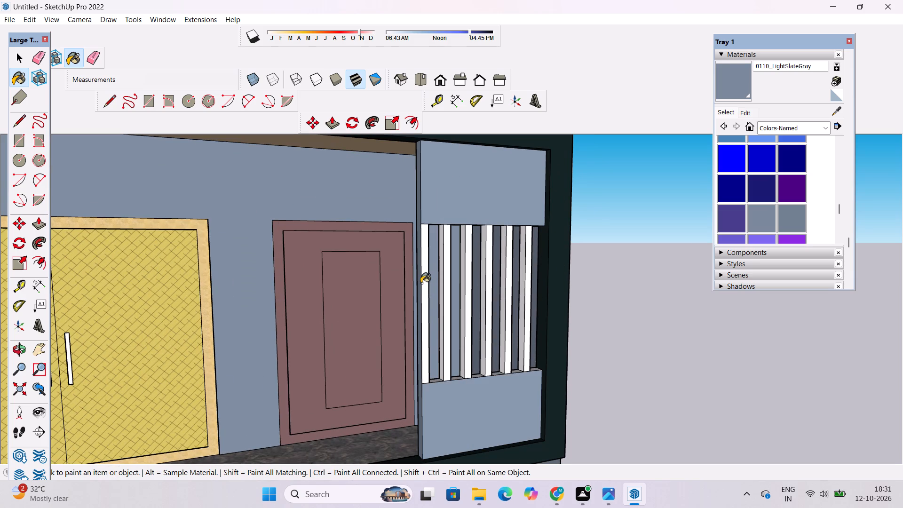
click(423, 281)
scroll(441, 273, up, 4)
click(443, 269)
click(451, 262)
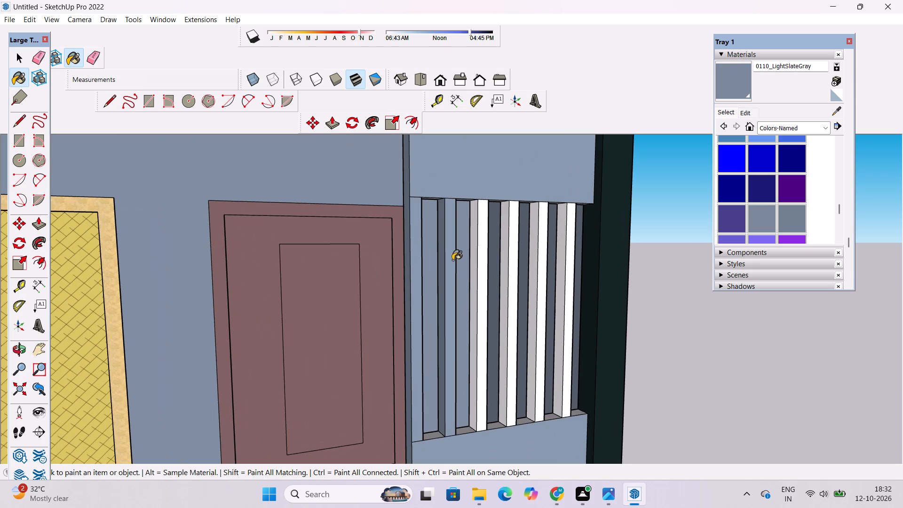
click(475, 246)
click(481, 240)
click(503, 233)
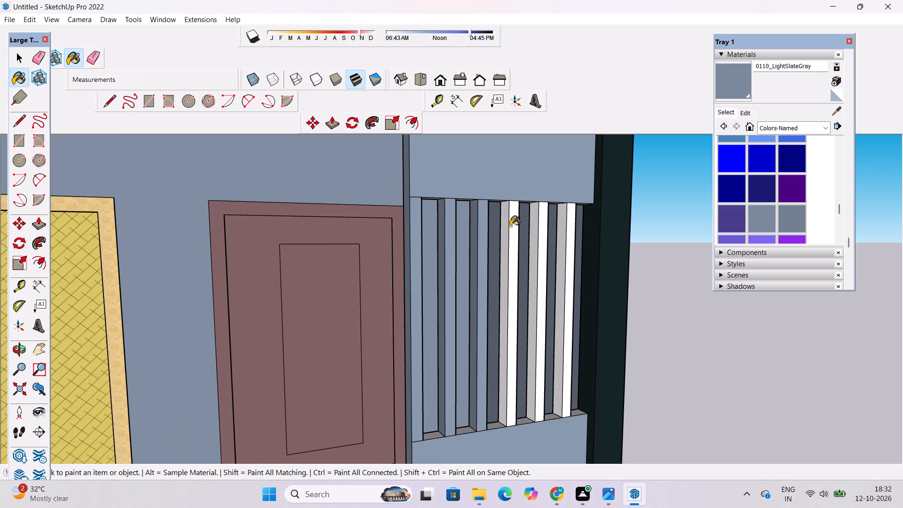
click(510, 226)
click(531, 220)
click(539, 216)
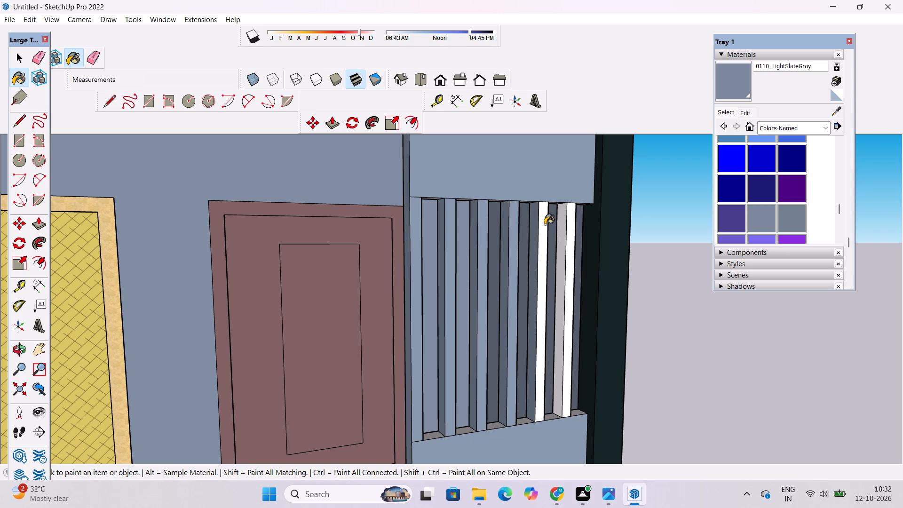
click(545, 224)
click(559, 220)
click(571, 220)
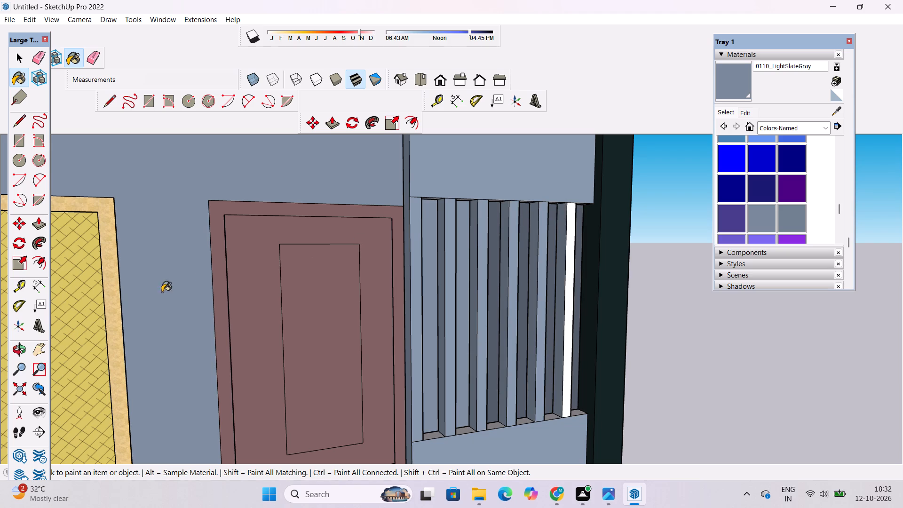
Paint the opposite, still-white side faces of the third-floor screen's six vertical slats with 0110_LightSlateGray.
click(20, 346)
drag(444, 341, 253, 336)
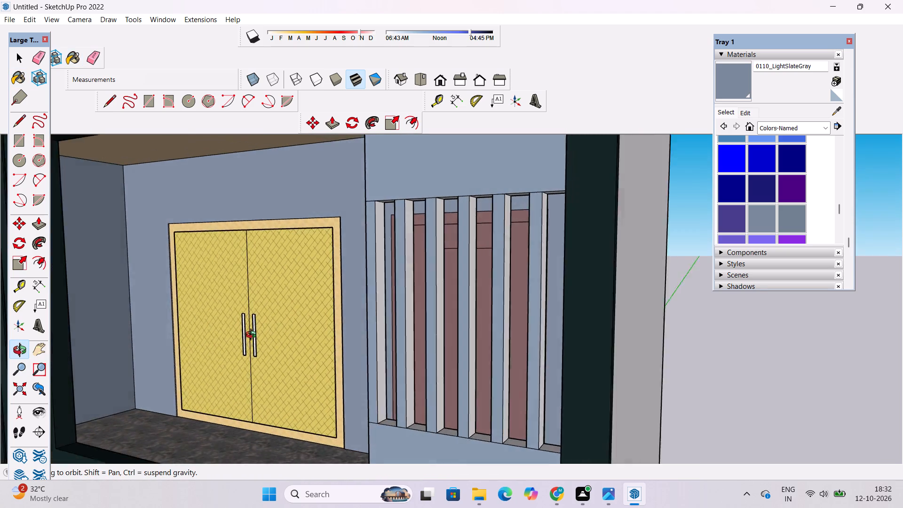
drag(253, 336, 236, 336)
click(729, 86)
scroll(462, 232, up, 4)
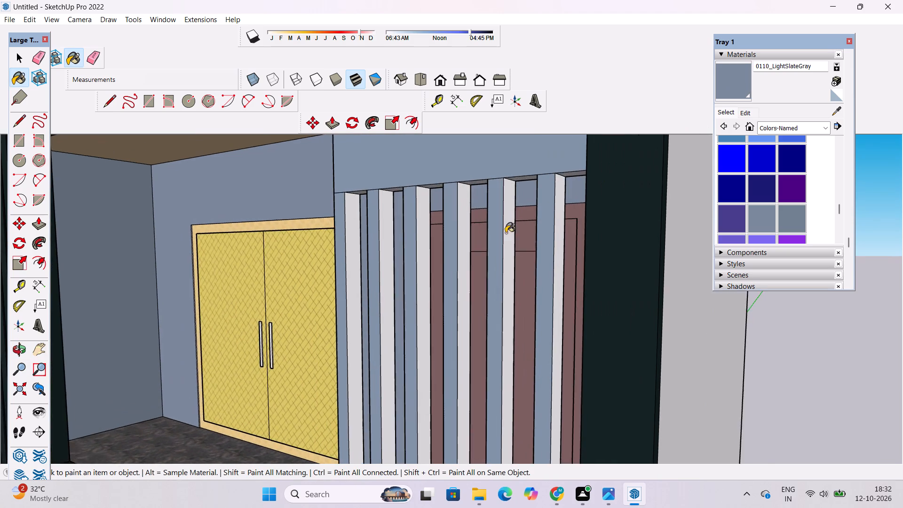
scroll(541, 246, up, 1)
click(578, 233)
click(508, 218)
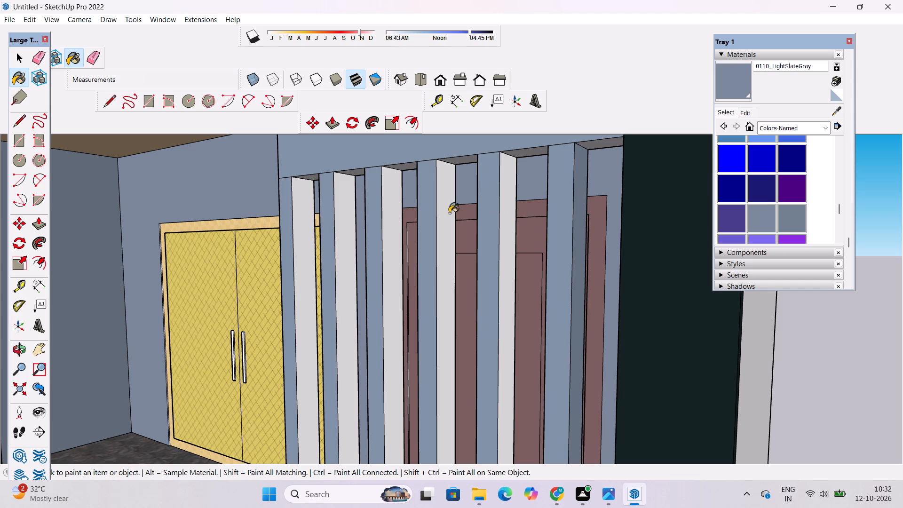
click(439, 216)
click(391, 224)
click(348, 235)
click(301, 250)
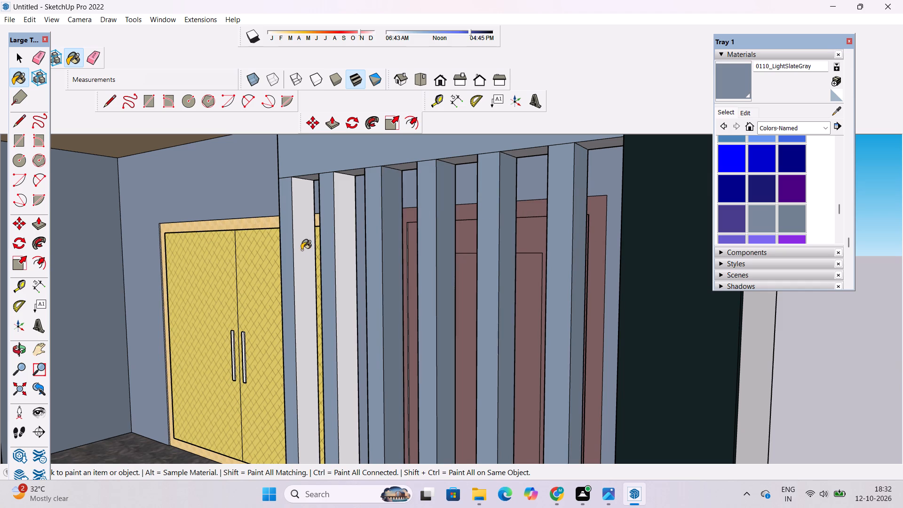
Paint the undersides of the screen's upper panel in the gaps between the slats with 0110_LightSlateGray.
click(362, 174)
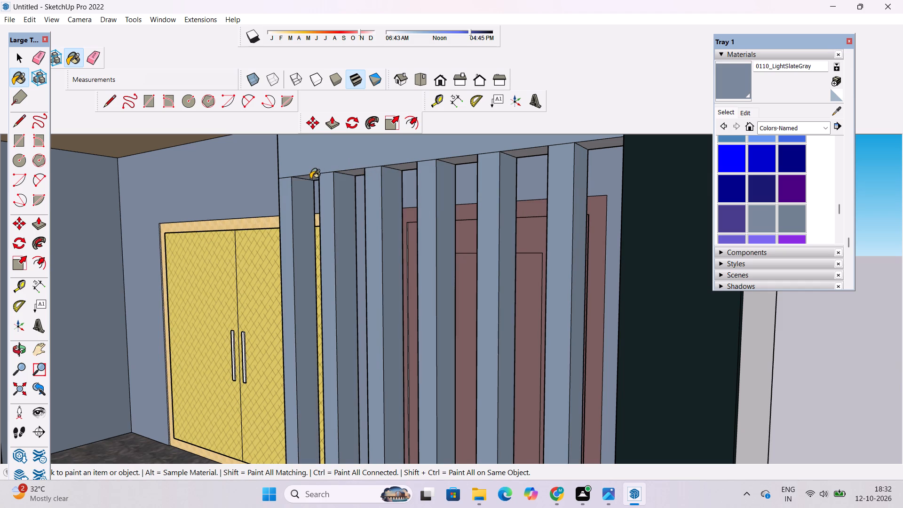
click(310, 178)
click(405, 167)
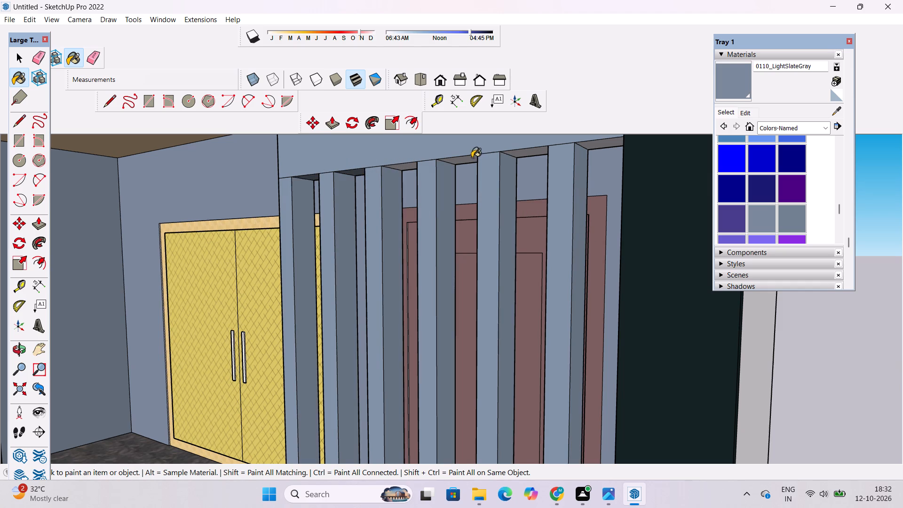
click(472, 158)
click(534, 152)
click(593, 143)
Paint the top faces of the screen's lower panel in the gaps between the slats with 0110_LightSlateGray.
scroll(559, 165, down, 3)
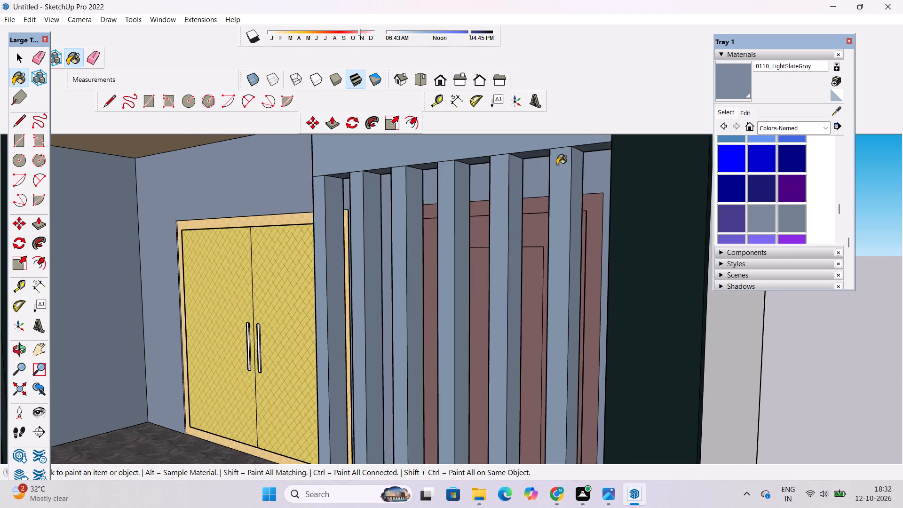
scroll(557, 165, down, 8)
scroll(568, 323, up, 3)
scroll(553, 374, up, 9)
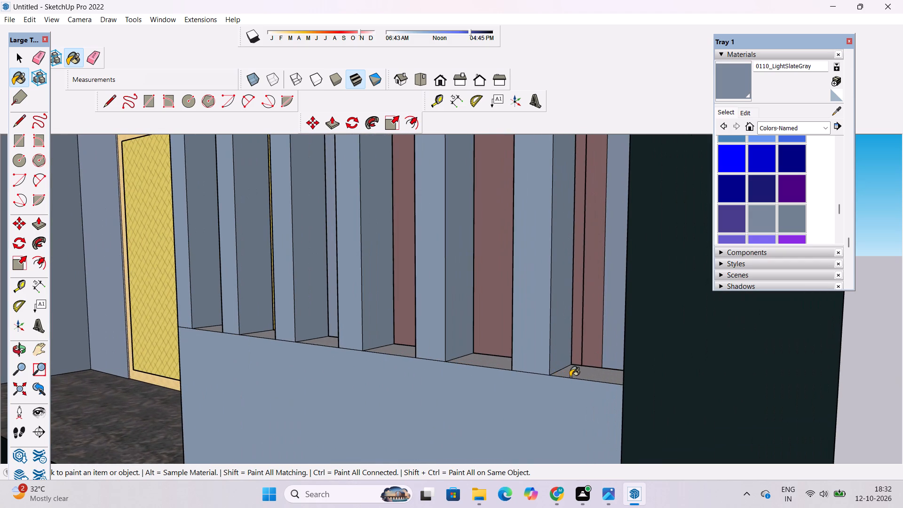
click(570, 377)
click(504, 362)
click(397, 350)
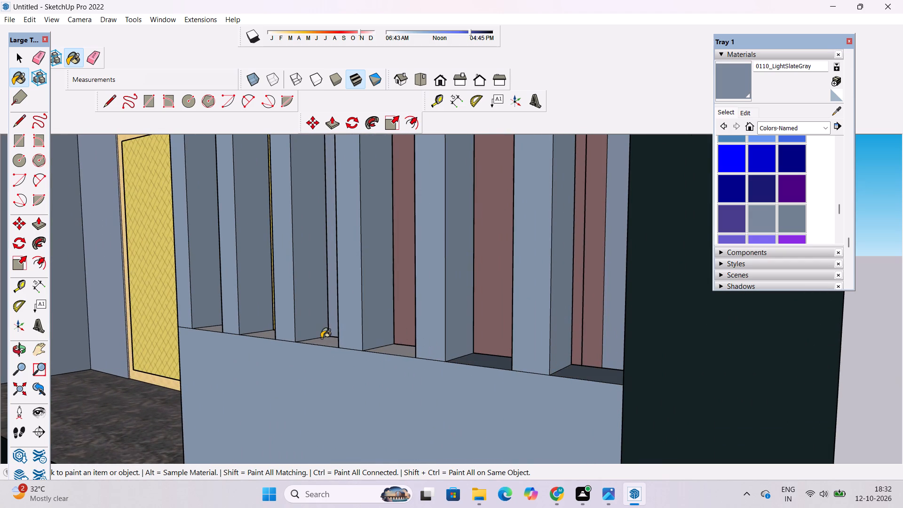
click(321, 342)
click(260, 334)
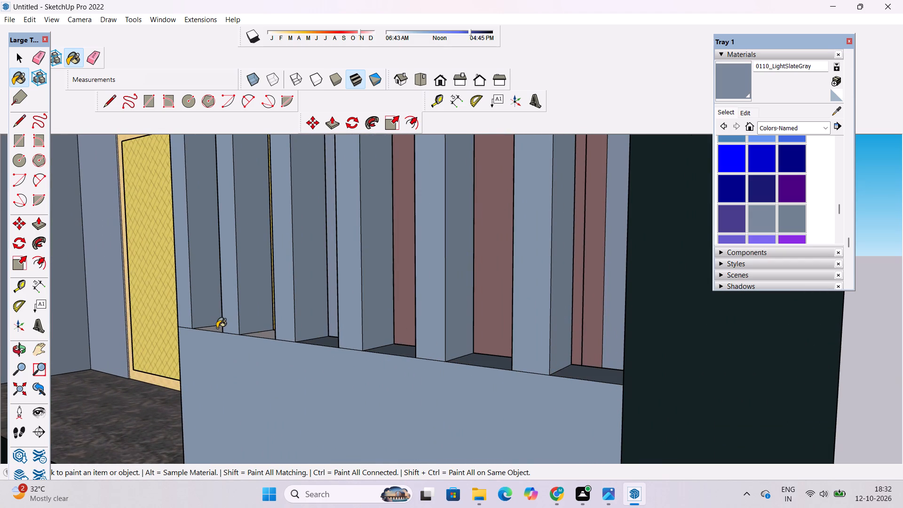
click(217, 328)
Paint the inner face of the third-floor balcony screen's lower panel with 0110_LightSlateGray.
click(16, 349)
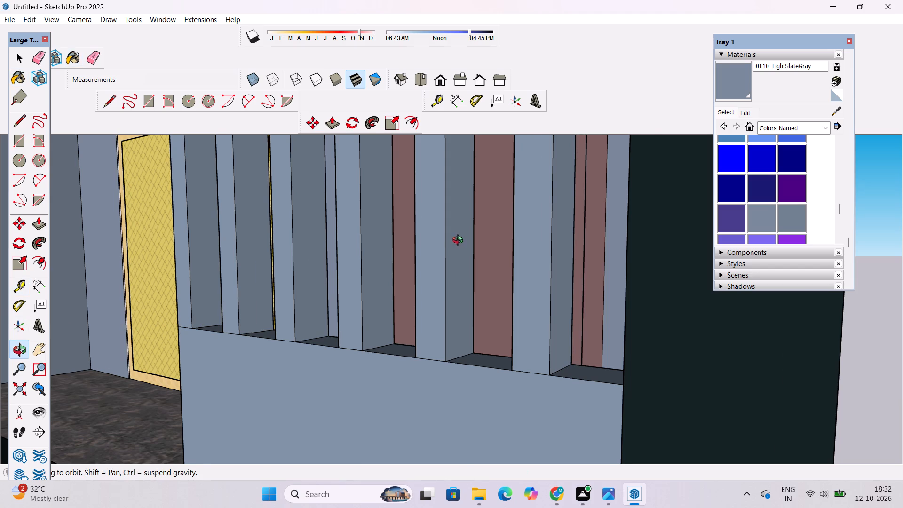
scroll(462, 240, down, 10)
drag(386, 288, 689, 317)
scroll(559, 301, up, 4)
drag(504, 320, 601, 321)
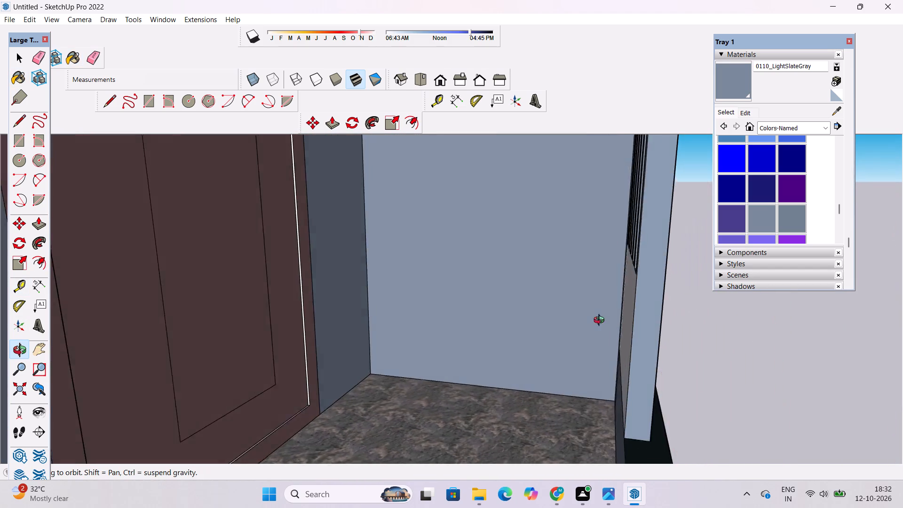
drag(601, 321, 638, 318)
click(726, 84)
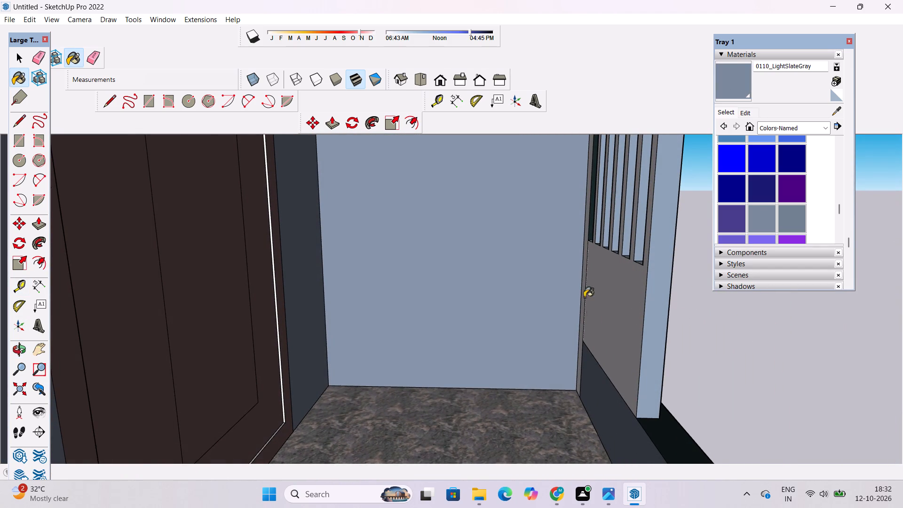
scroll(582, 290, up, 5)
click(637, 308)
click(584, 302)
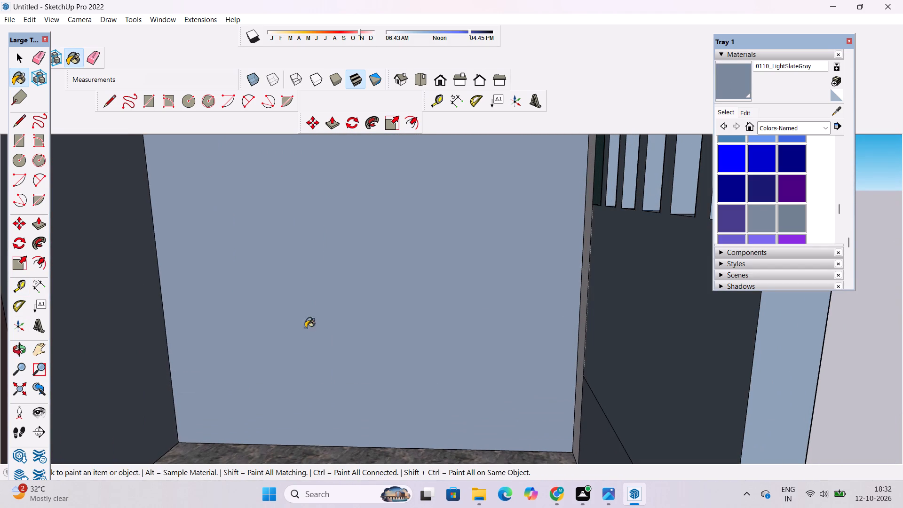
Darken the 0110_LightSlateGray material used on the third-floor balcony screen to a deep slate grey.
click(17, 351)
scroll(347, 262, down, 8)
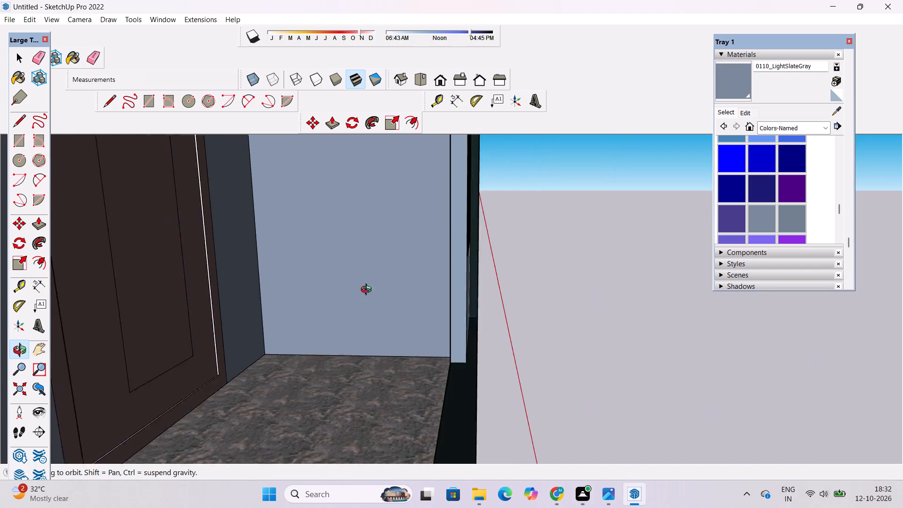
scroll(368, 291, down, 1)
drag(595, 356, 297, 365)
scroll(478, 259, down, 9)
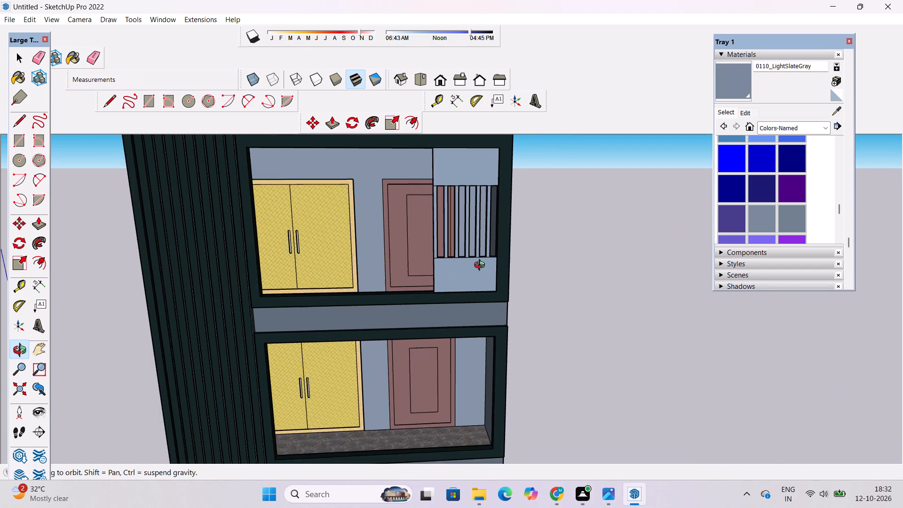
shift+drag(483, 265, 531, 320)
shift+drag(518, 335, 520, 320)
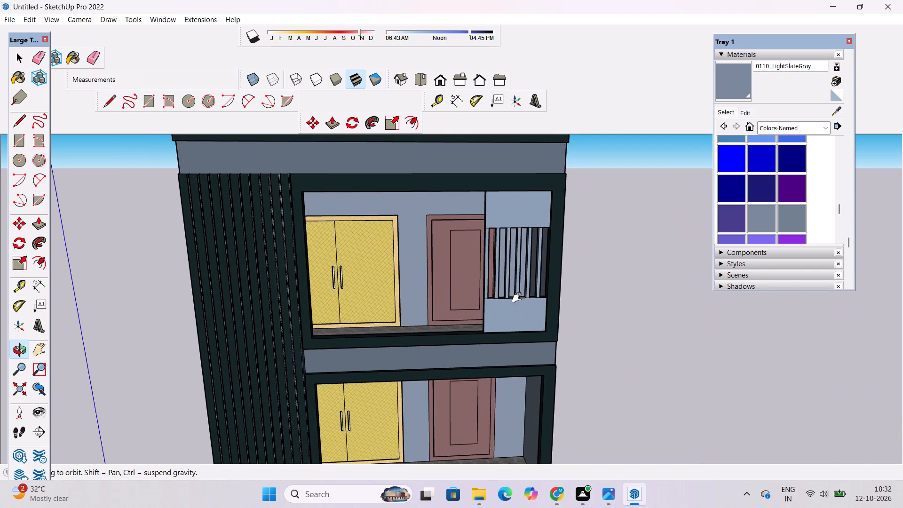
click(742, 112)
click(771, 167)
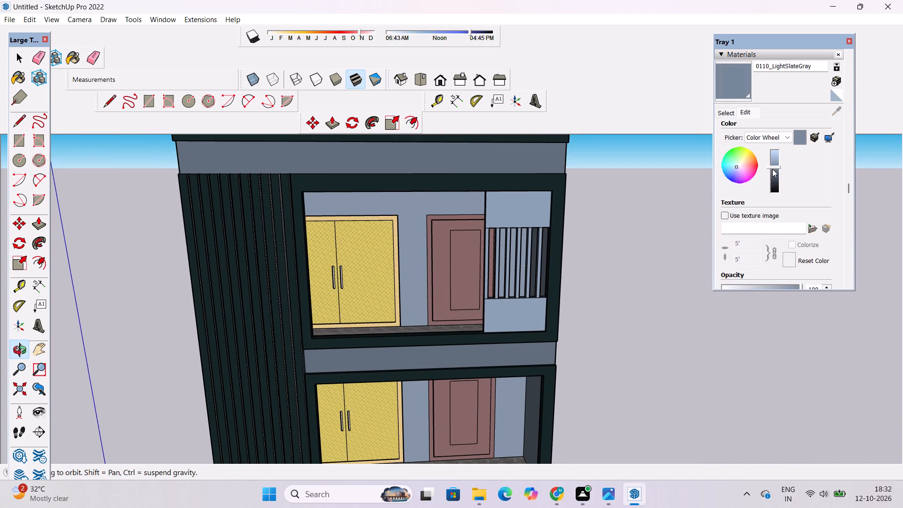
click(774, 172)
click(774, 176)
Examine the whole building from the front and both sides, from the top floor down to the entrance steps.
scroll(337, 238, down, 6)
drag(381, 297, 387, 266)
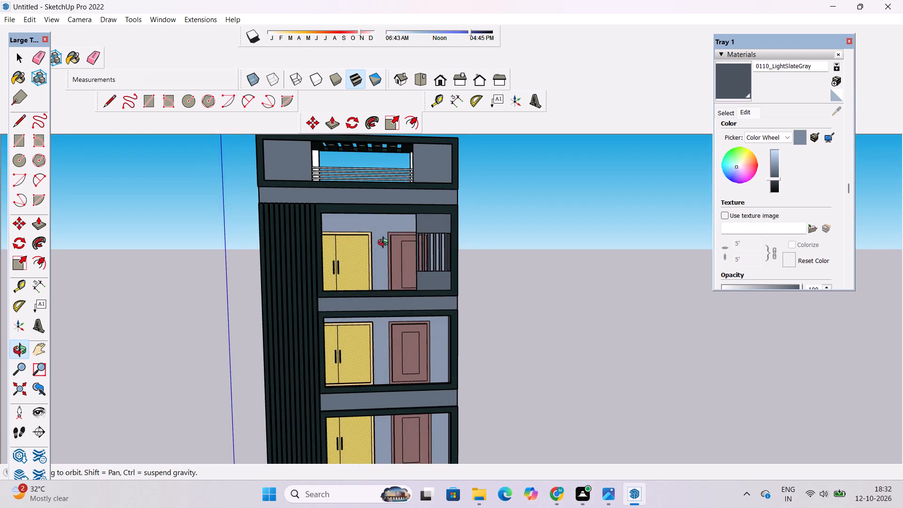
scroll(372, 219, down, 3)
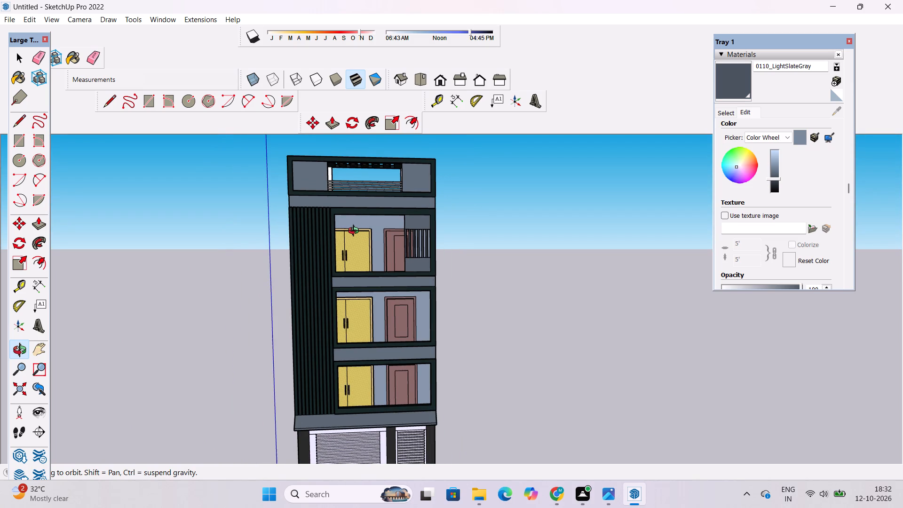
scroll(331, 224, down, 4)
drag(405, 266, 387, 266)
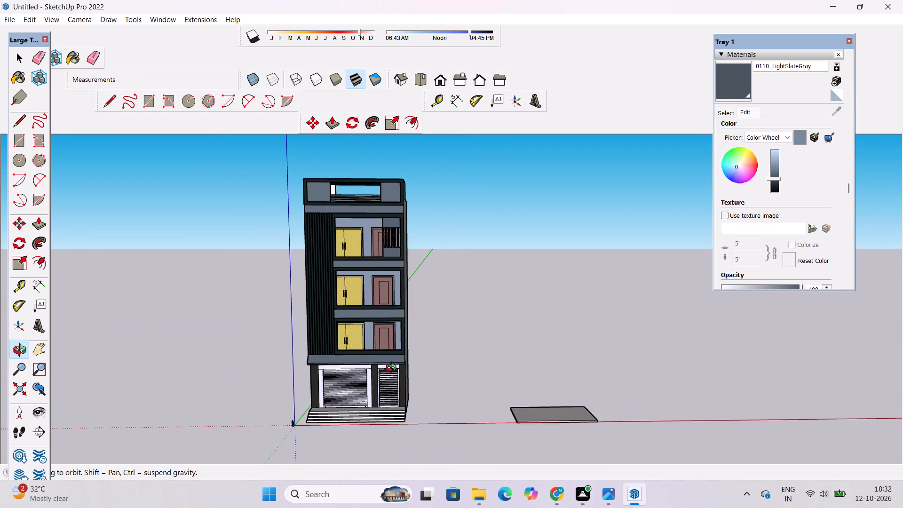
scroll(320, 383, down, 5)
scroll(339, 470, up, 3)
scroll(351, 339, down, 2)
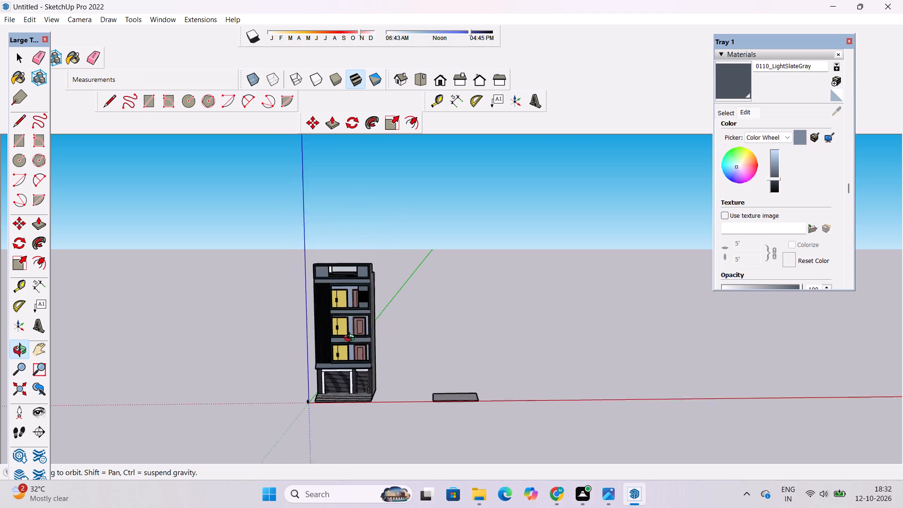
scroll(351, 339, down, 2)
scroll(347, 390, up, 14)
drag(161, 398, 403, 463)
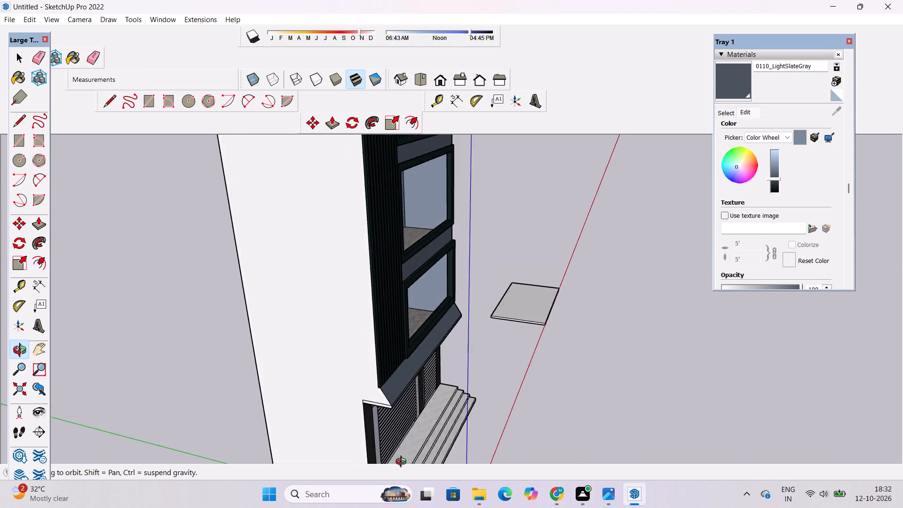
drag(403, 463, 274, 419)
scroll(294, 359, down, 5)
drag(392, 432, 307, 507)
scroll(362, 361, up, 3)
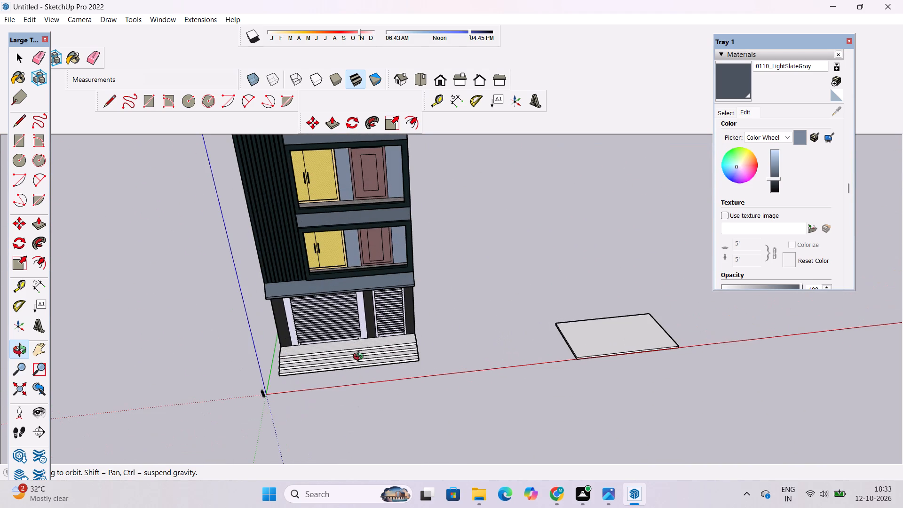
shift+drag(357, 384, 373, 353)
drag(375, 353, 362, 360)
shift+drag(360, 362, 392, 334)
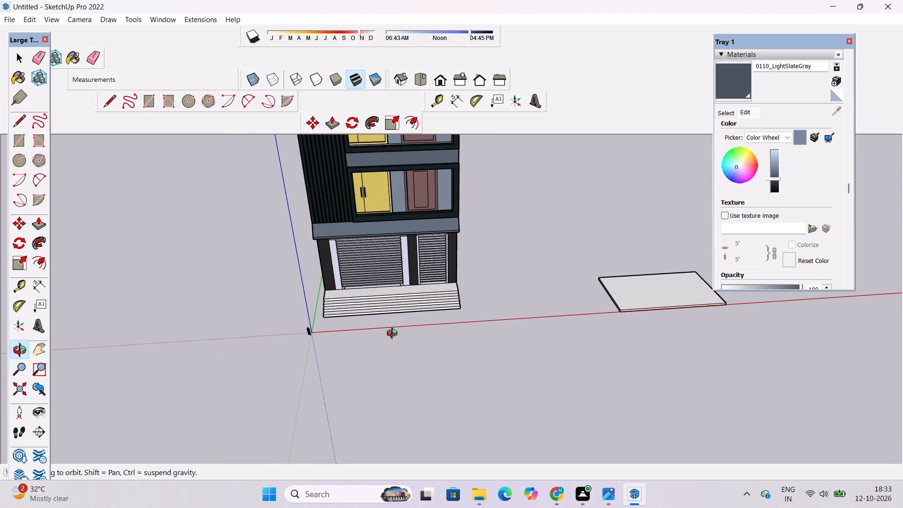
scroll(394, 334, up, 3)
shift+drag(429, 312, 426, 341)
drag(420, 357, 404, 383)
shift+drag(408, 332, 386, 357)
shift+drag(386, 357, 342, 359)
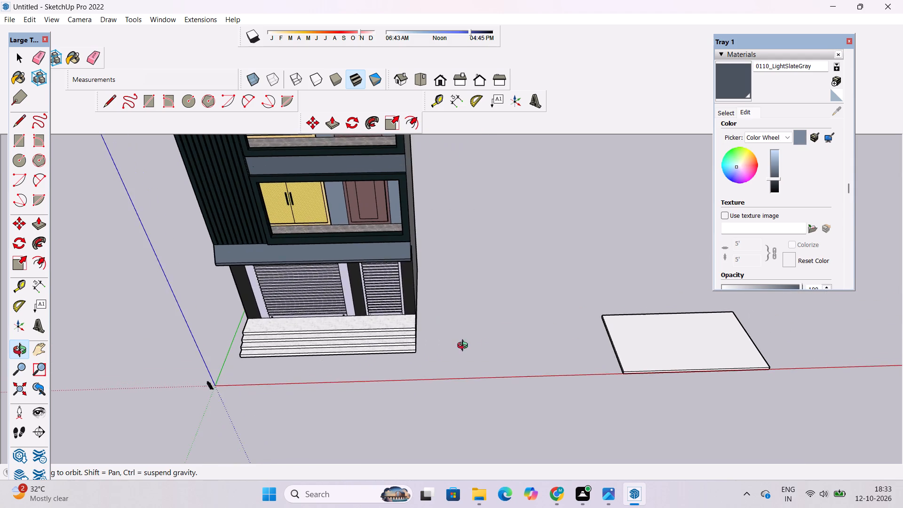
drag(465, 347, 342, 261)
shift+drag(458, 244, 459, 294)
drag(462, 321, 416, 271)
drag(408, 281, 386, 289)
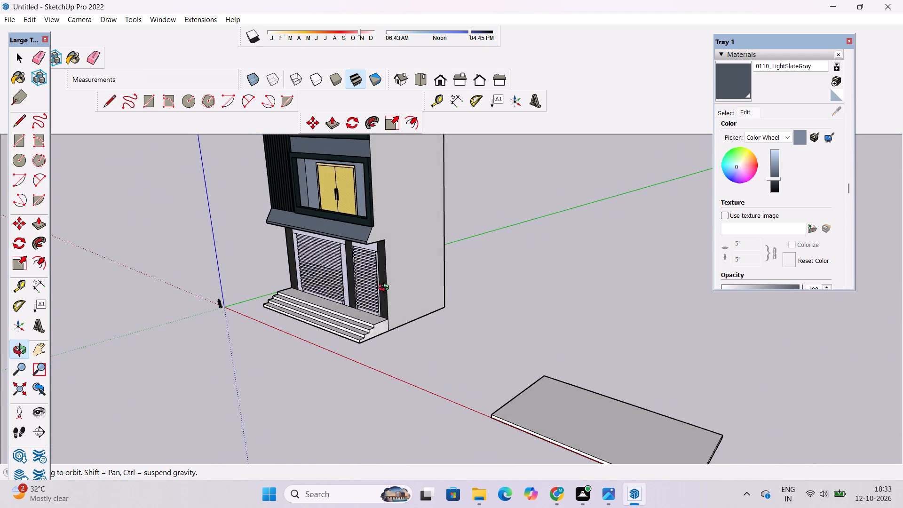
Select the whole building and move it about 16' 6" along the green axis, away from the red axis.
key(space)
scroll(385, 295, up, 4)
triple_click(404, 300)
double_click(404, 300)
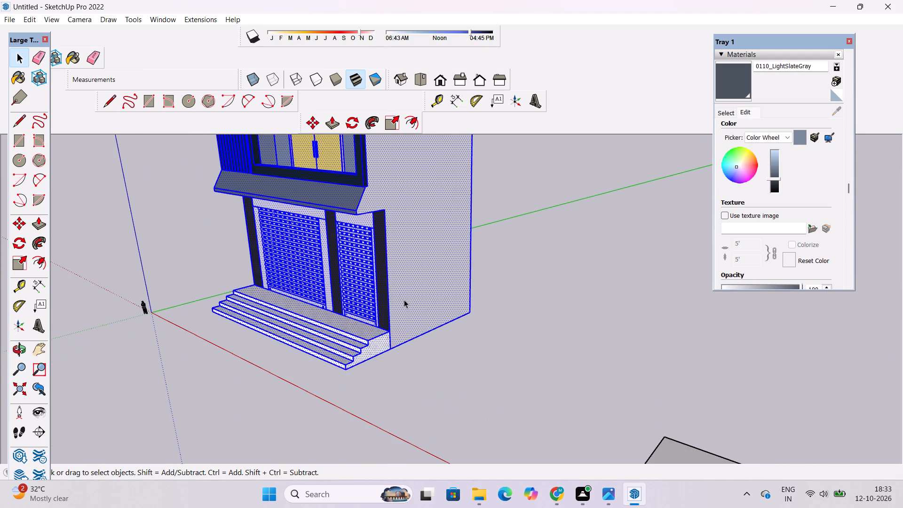
key(m)
click(343, 372)
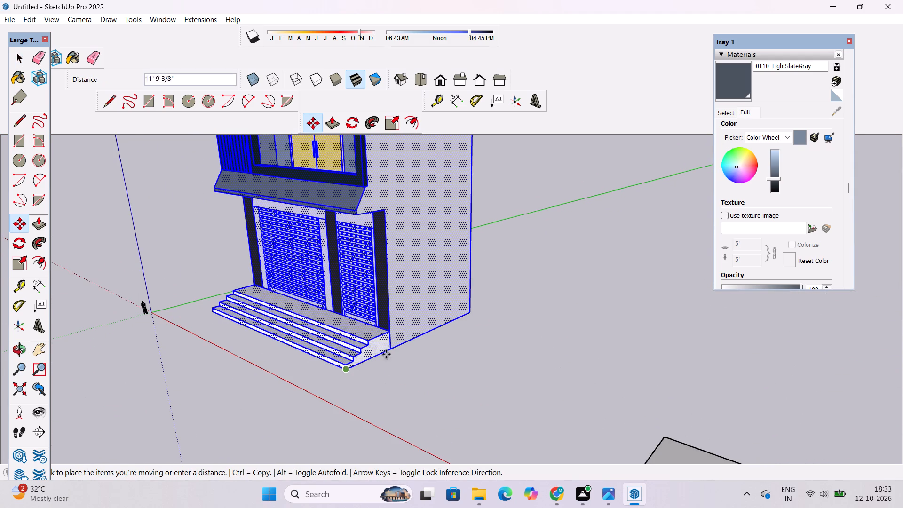
scroll(333, 372, up, 5)
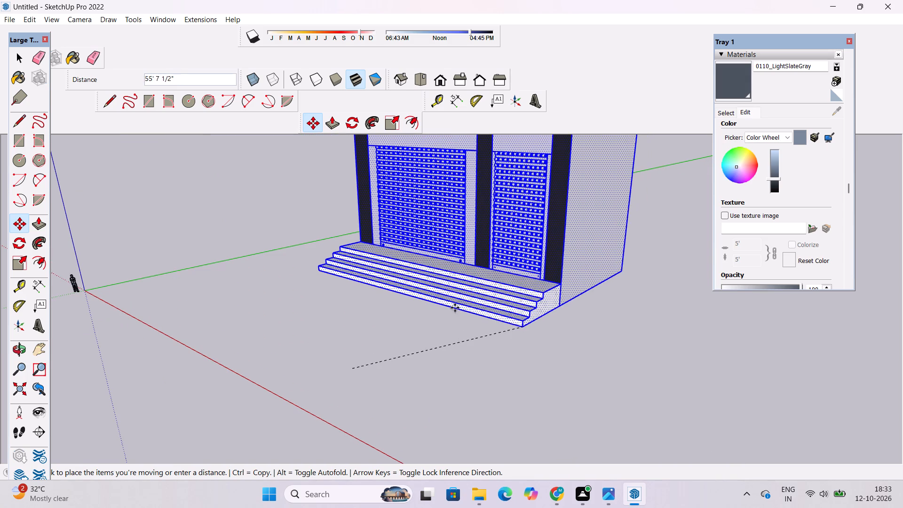
key(space)
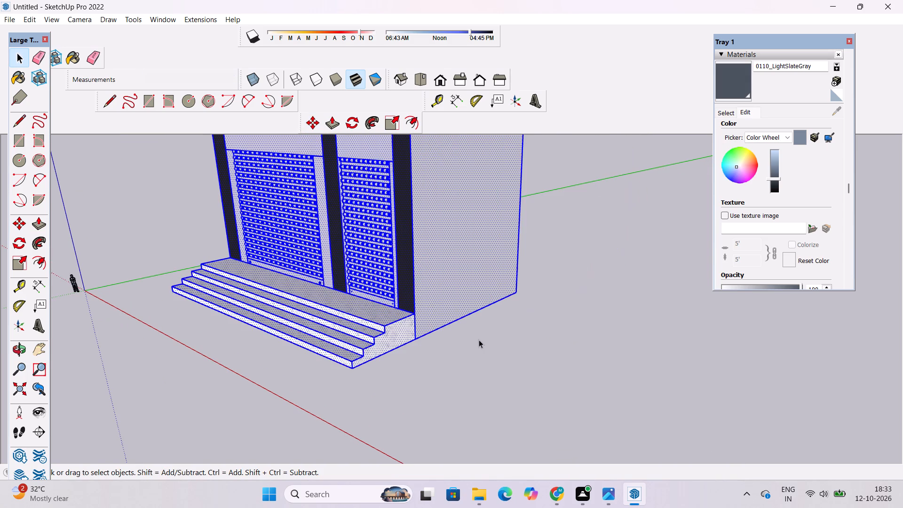
key(m)
scroll(353, 393, up, 3)
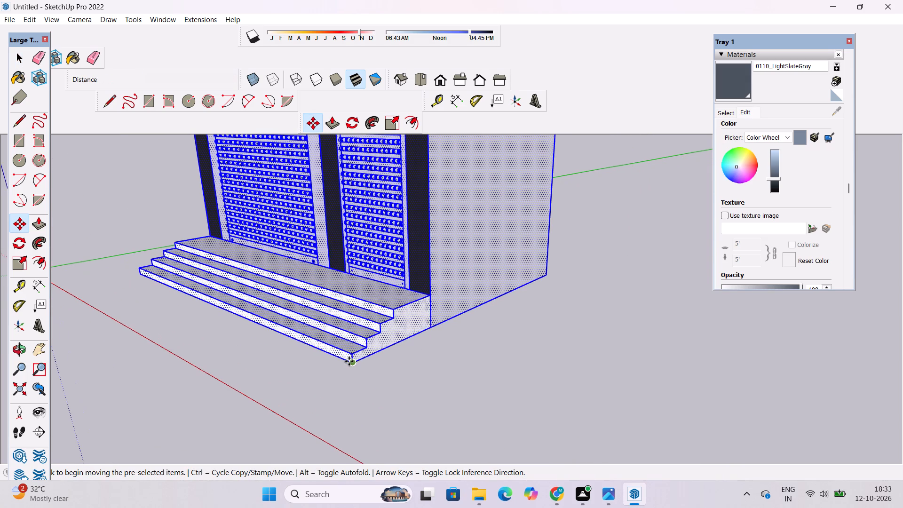
click(352, 362)
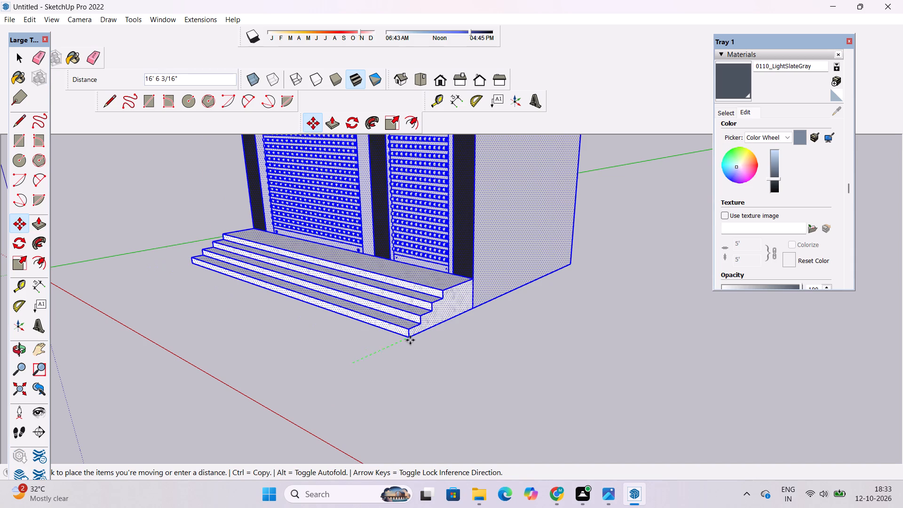
click(410, 340)
key(space)
click(453, 353)
Inspect the moved building's front facade, from the ground-floor shutters and steps up to the third-floor screen and terrace railing.
key(o)
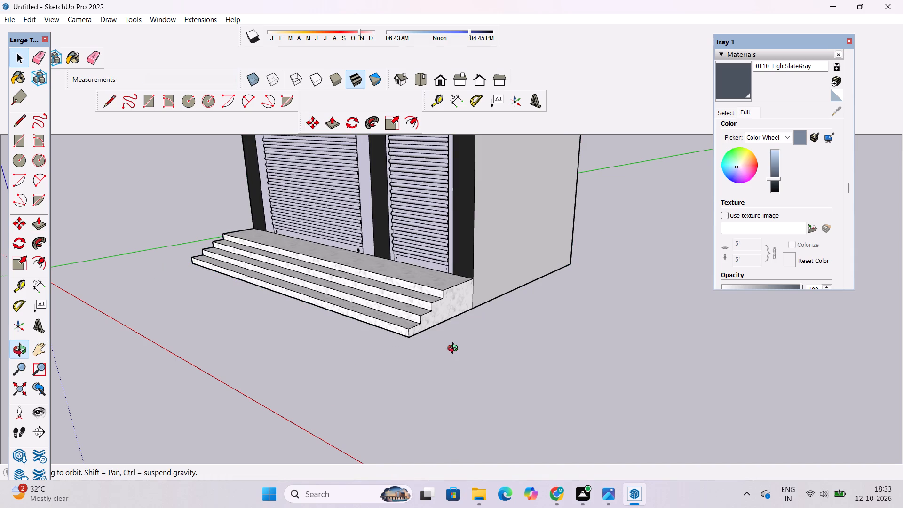
scroll(457, 346, down, 11)
drag(410, 366, 553, 397)
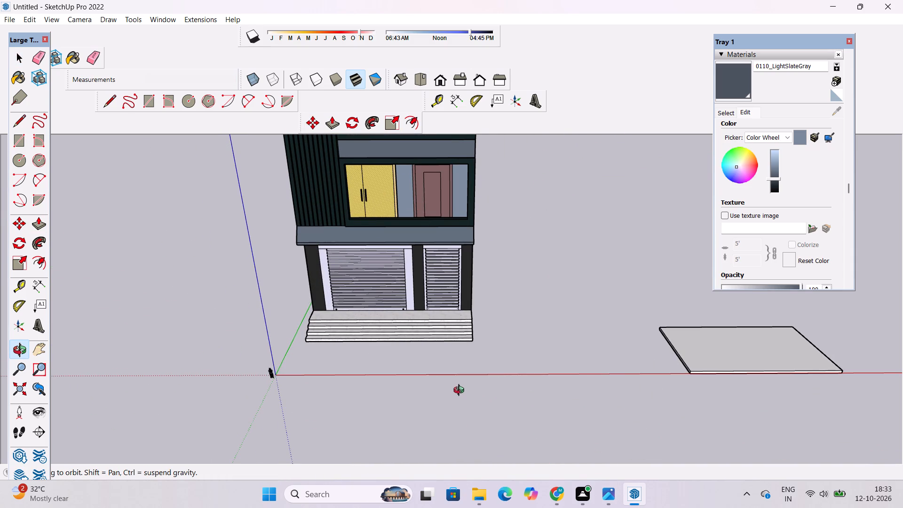
shift+drag(444, 341, 443, 359)
shift+drag(446, 374, 446, 383)
drag(448, 389, 462, 325)
shift+drag(462, 319, 588, 367)
shift+scroll(550, 296, up, 3)
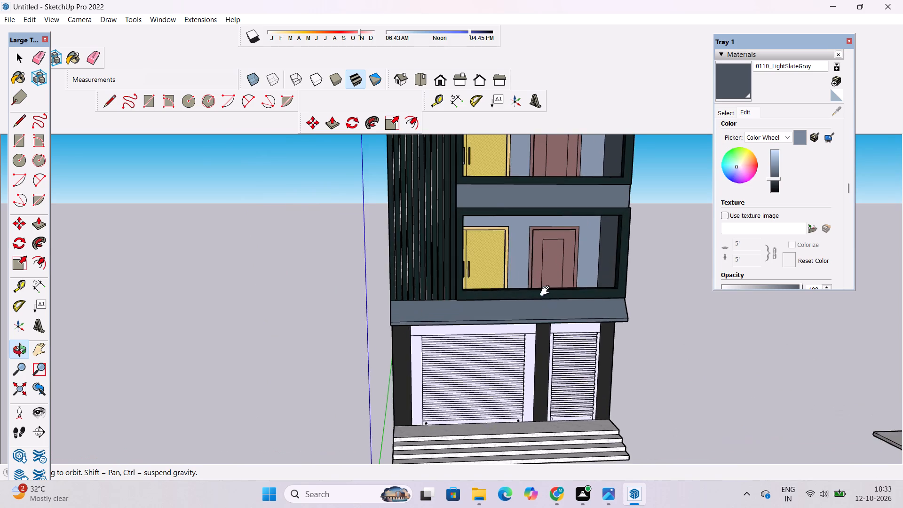
shift+drag(504, 278, 406, 304)
scroll(406, 305, down, 5)
shift+drag(463, 315, 507, 349)
scroll(504, 316, down, 4)
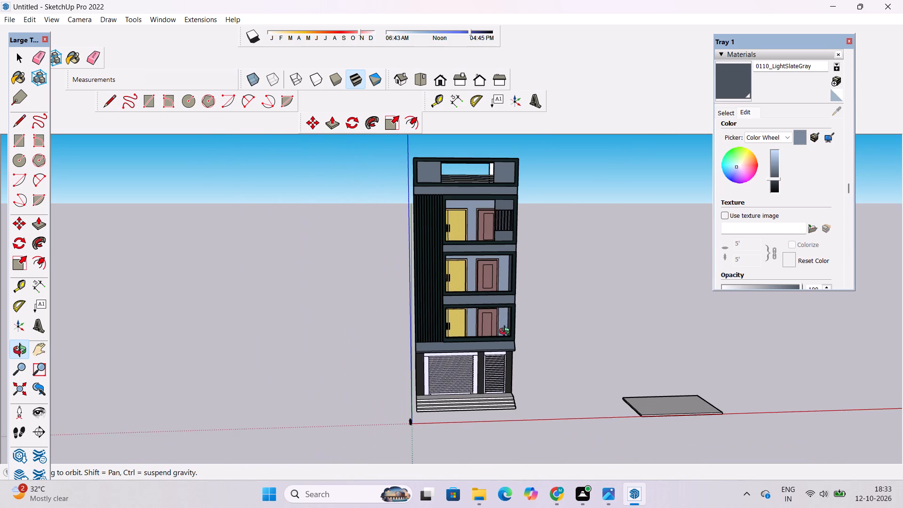
drag(367, 355, 420, 380)
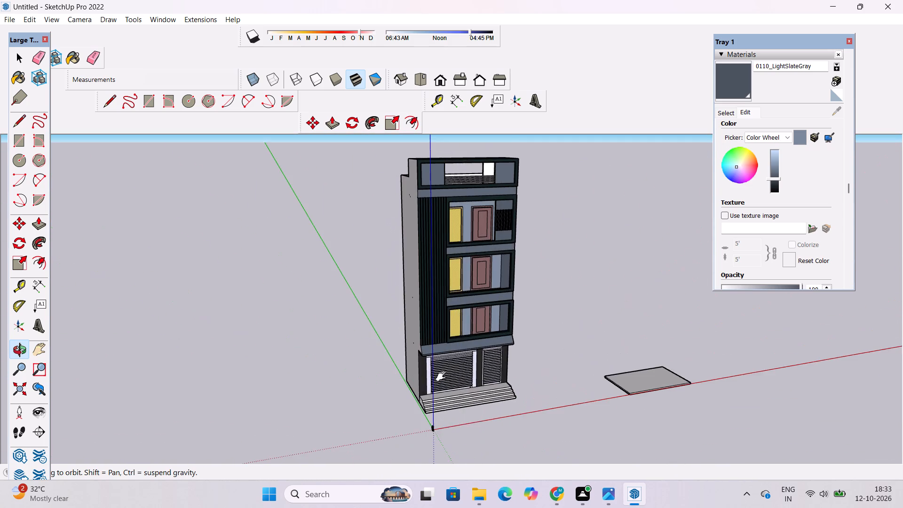
shift+drag(443, 376, 443, 359)
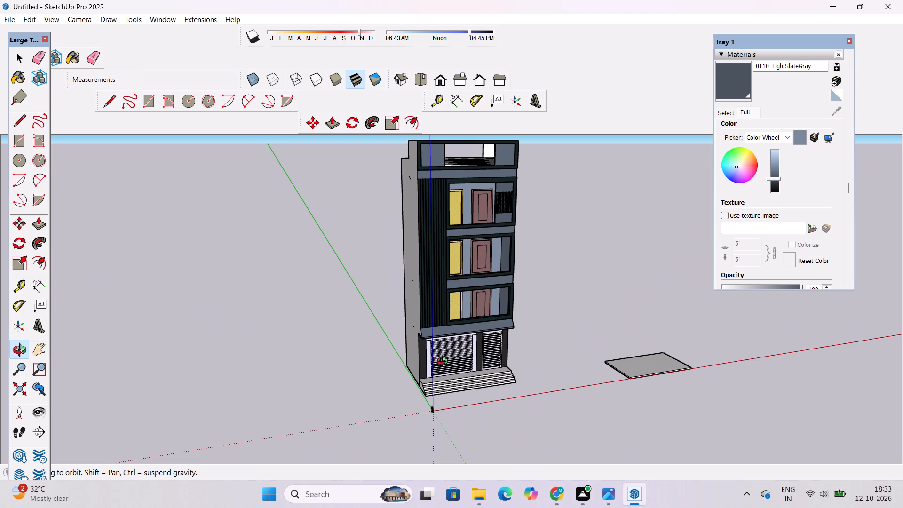
scroll(506, 163, up, 11)
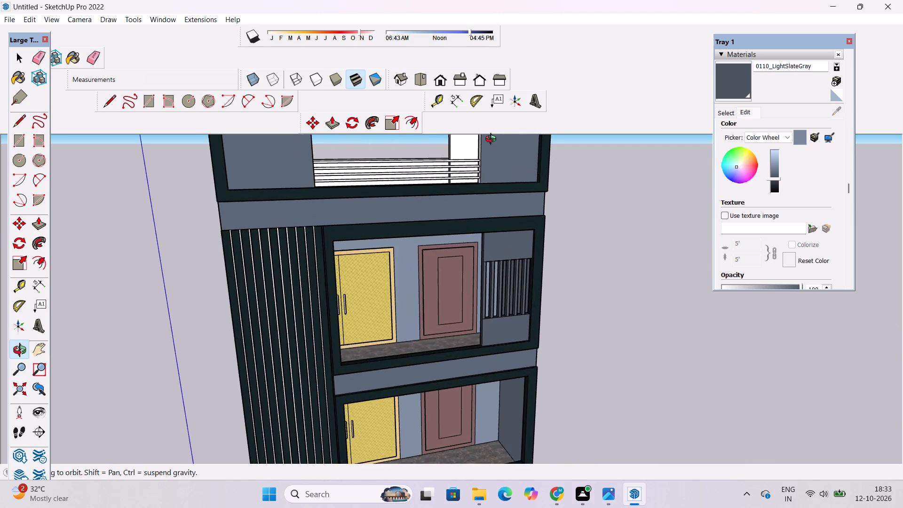
drag(493, 232, 391, 299)
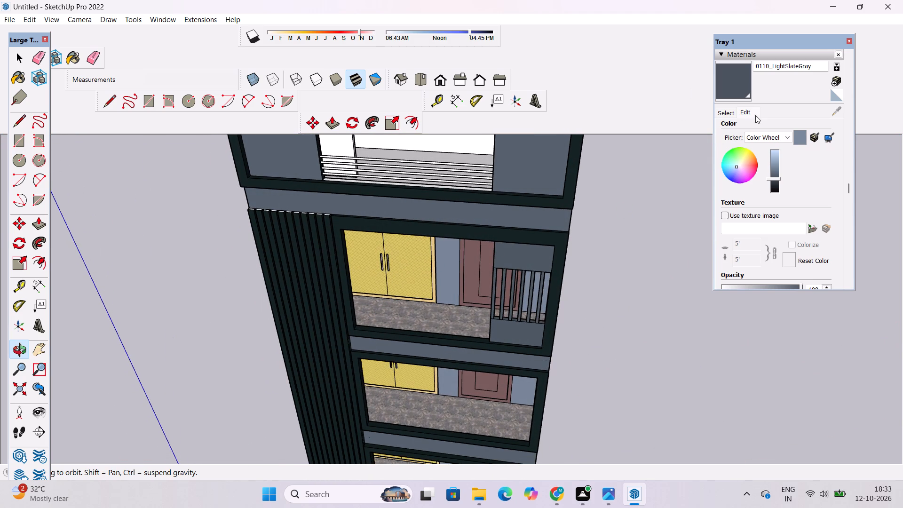
Paint the rear parapet, partition wall and partition edge behind the top-floor terrace railing with the named colour 0131_Silver.
click(717, 111)
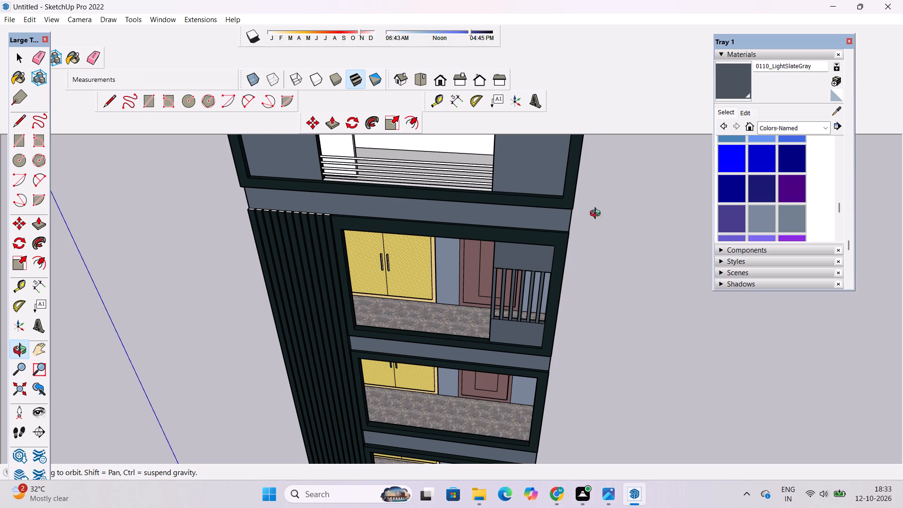
scroll(587, 222, down, 4)
scroll(466, 259, down, 1)
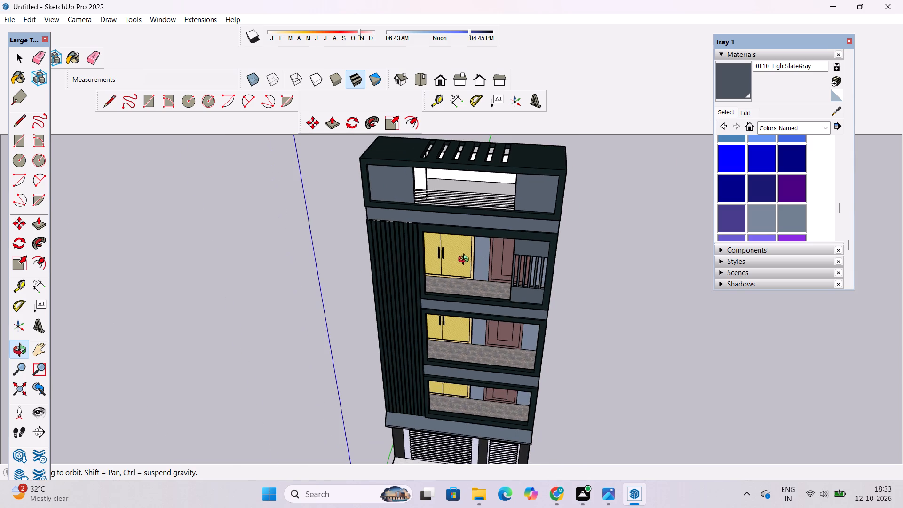
drag(458, 278, 464, 263)
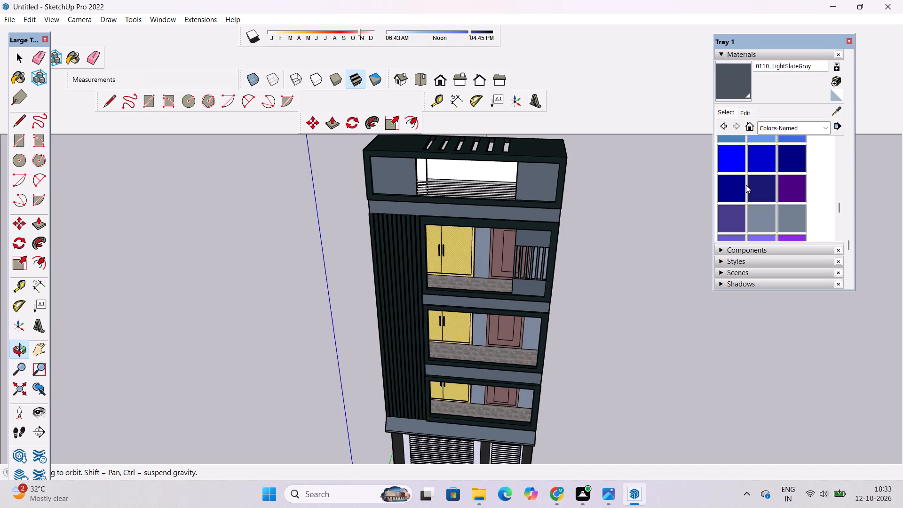
scroll(746, 185, down, 2)
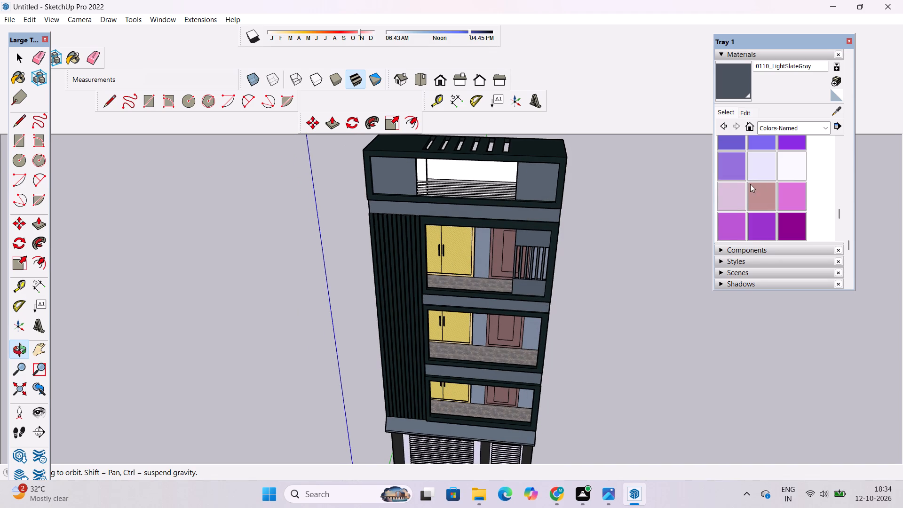
scroll(747, 188, down, 4)
scroll(754, 185, up, 1)
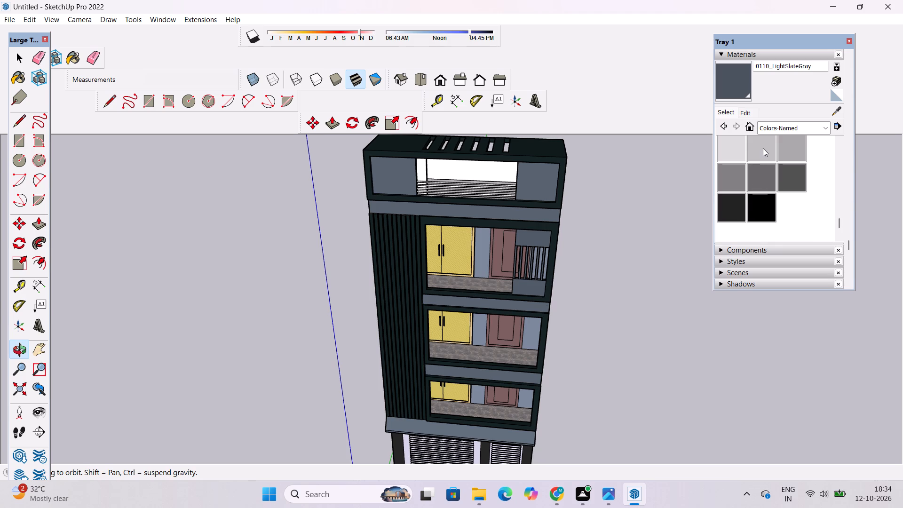
click(763, 148)
scroll(508, 181, up, 10)
click(500, 170)
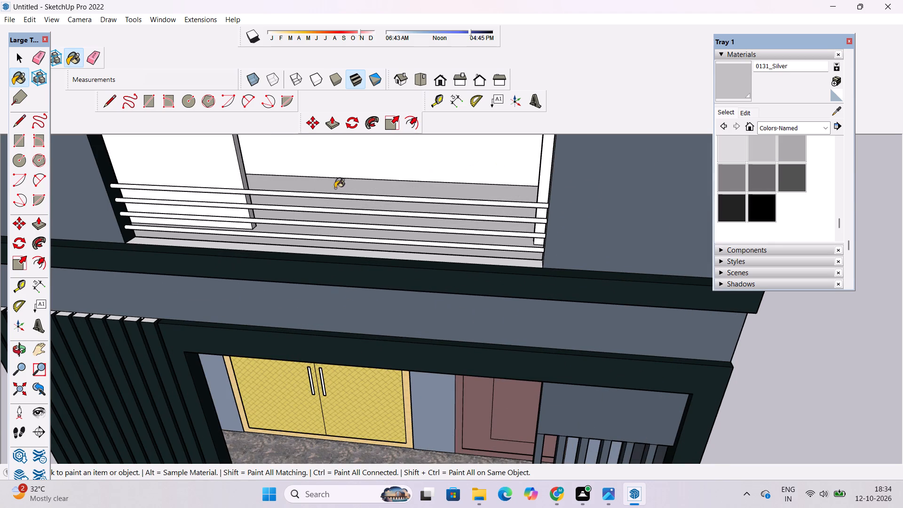
click(220, 168)
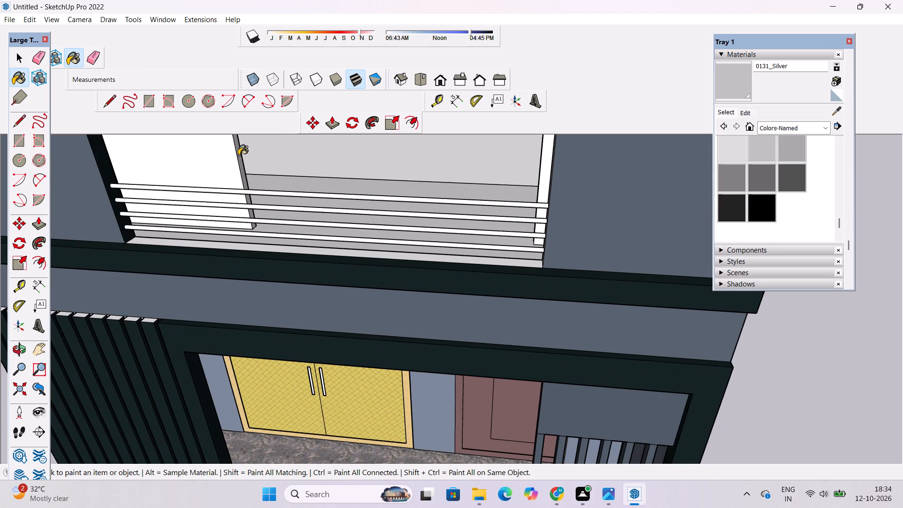
click(239, 155)
On the terrace-facing side of the front wall, paint the wall and the strip below the railing 0131_Silver.
click(22, 350)
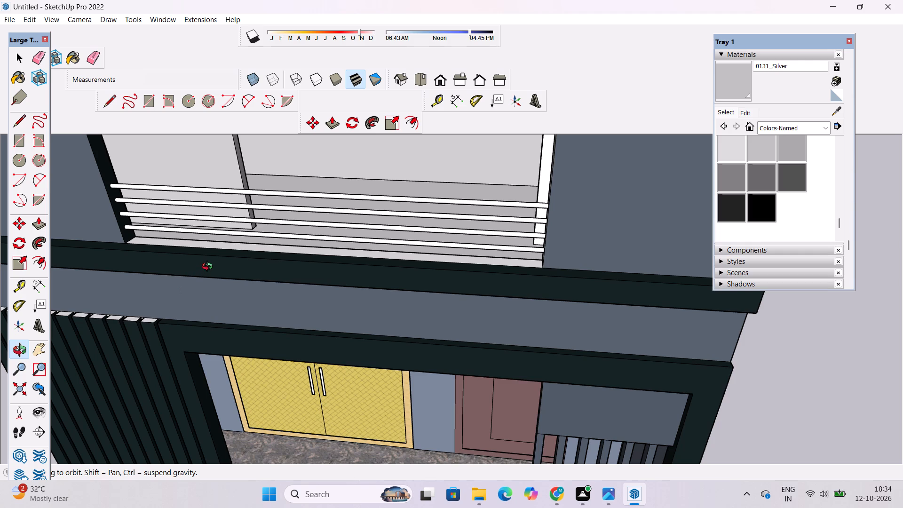
scroll(217, 269, down, 10)
drag(417, 345, 389, 346)
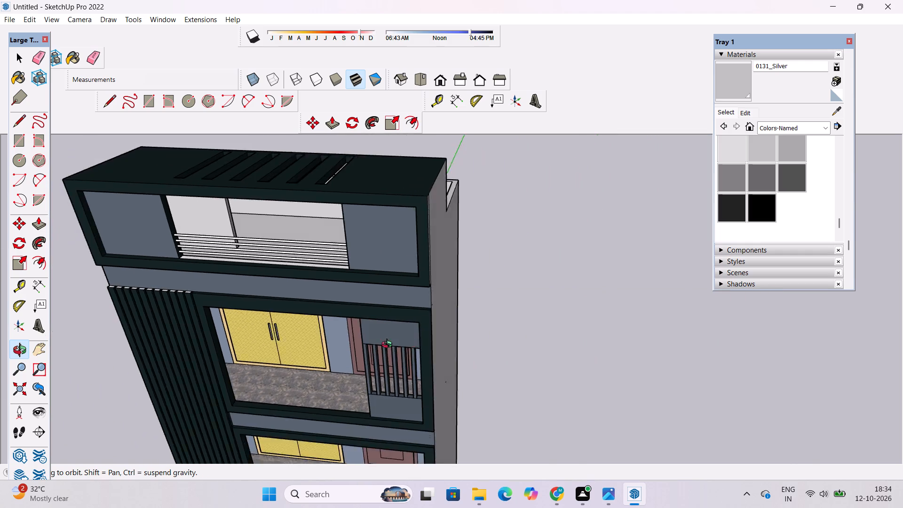
drag(389, 346, 160, 316)
scroll(455, 269, down, 4)
drag(571, 257, 188, 310)
scroll(421, 231, up, 6)
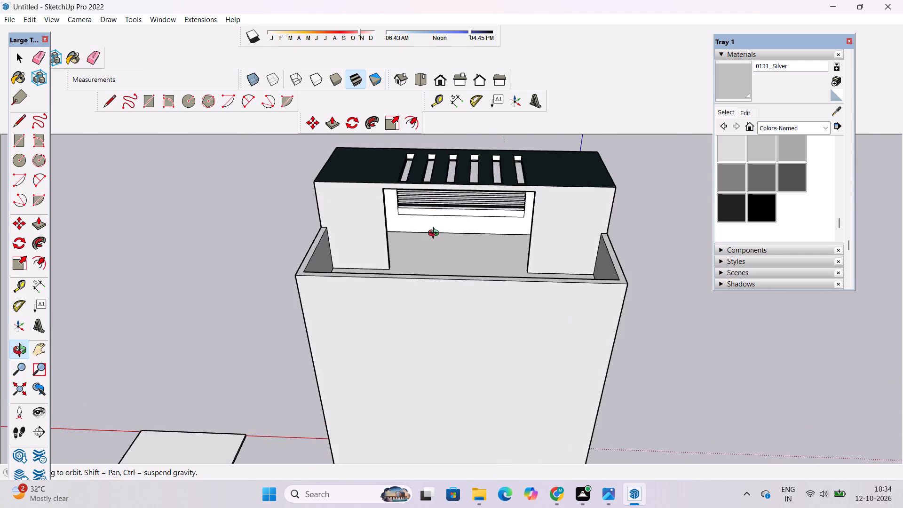
scroll(436, 234, up, 3)
click(445, 242)
click(731, 86)
click(570, 221)
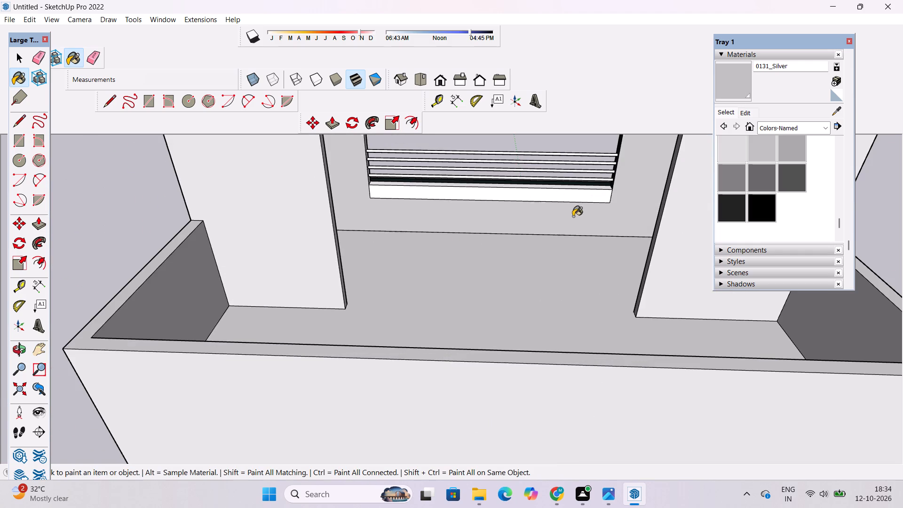
click(581, 198)
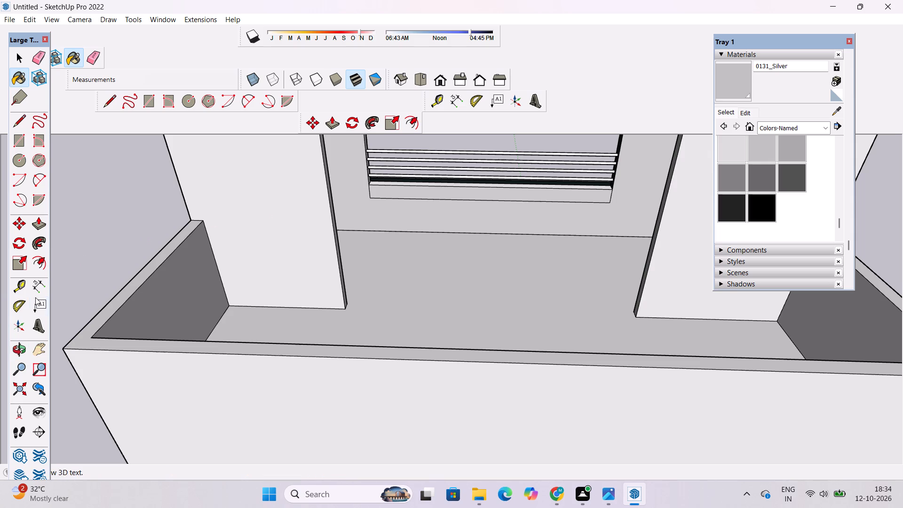
Erase the side and bottom edges outlining the strip below the terrace railing.
click(91, 57)
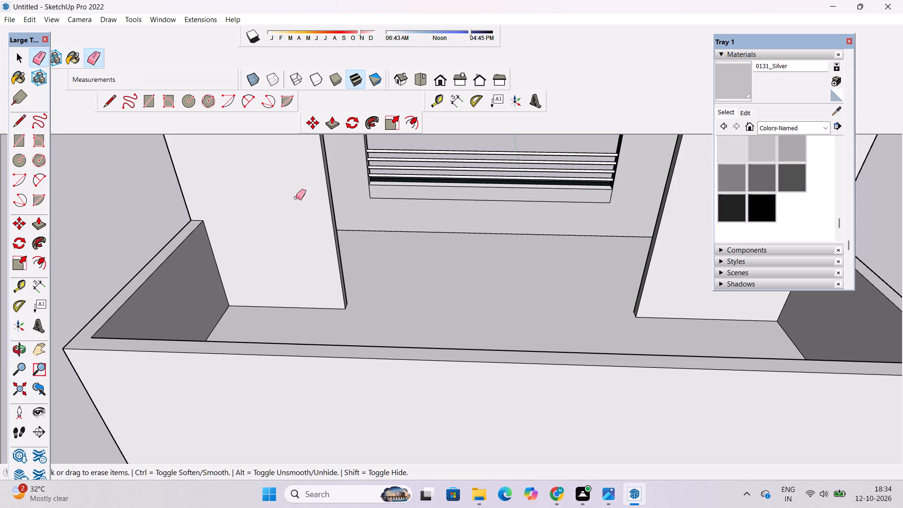
click(370, 191)
click(381, 195)
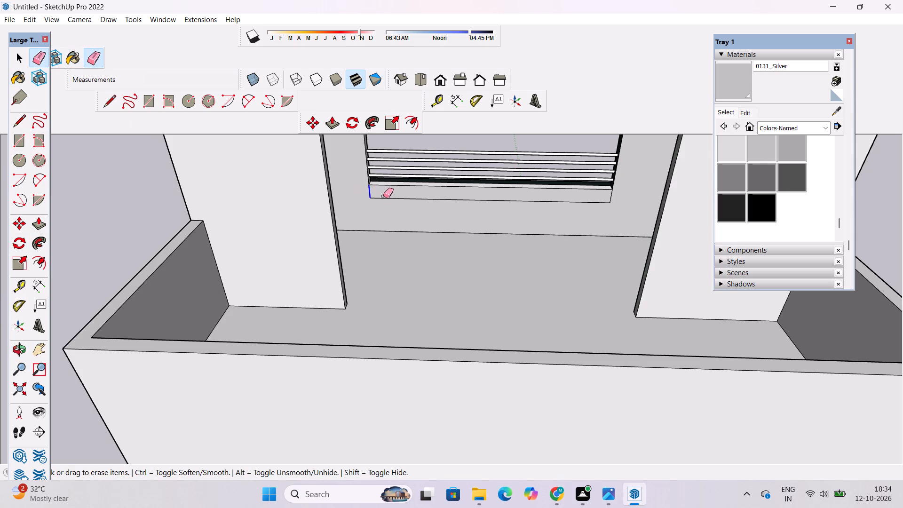
click(388, 199)
drag(626, 196, 614, 195)
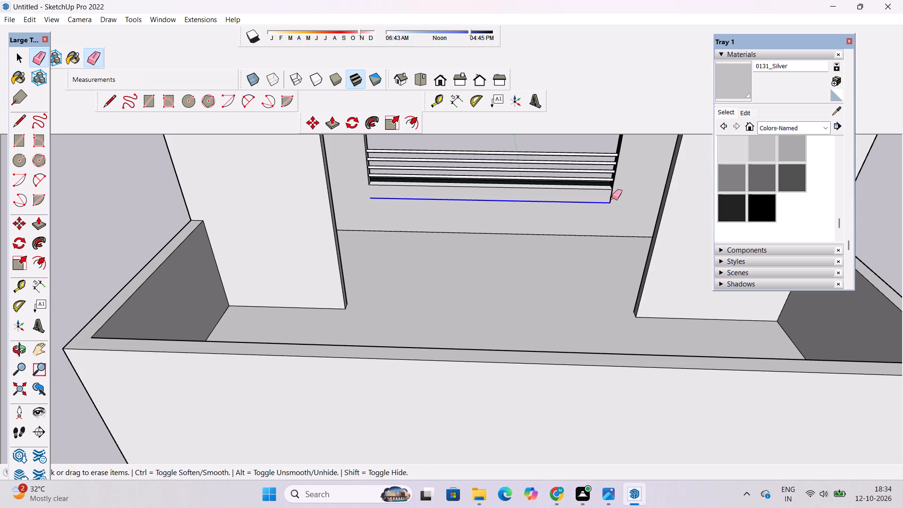
click(612, 198)
Paint the terrace's white end wall, the adjacent partition's edge and face, and the parapet's inner face beyond it 0131_Silver.
click(443, 81)
scroll(521, 355, down, 5)
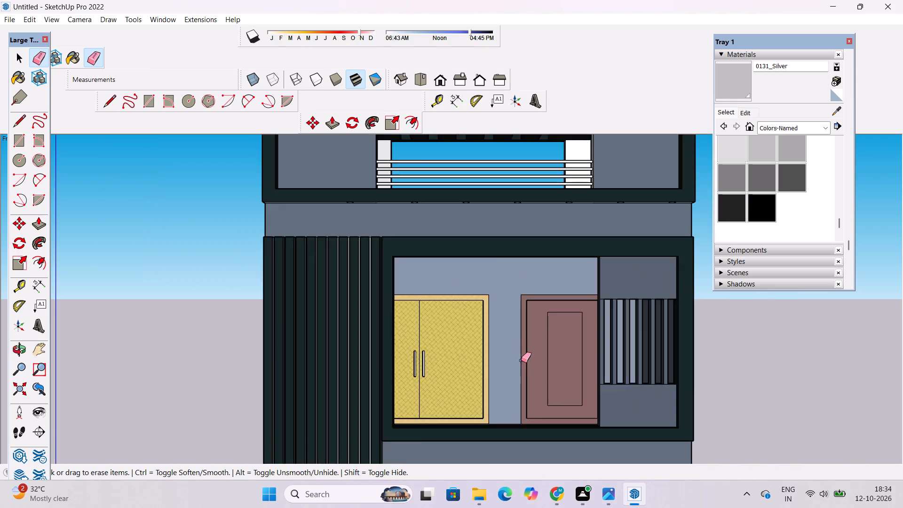
scroll(521, 360, down, 5)
scroll(601, 147, up, 4)
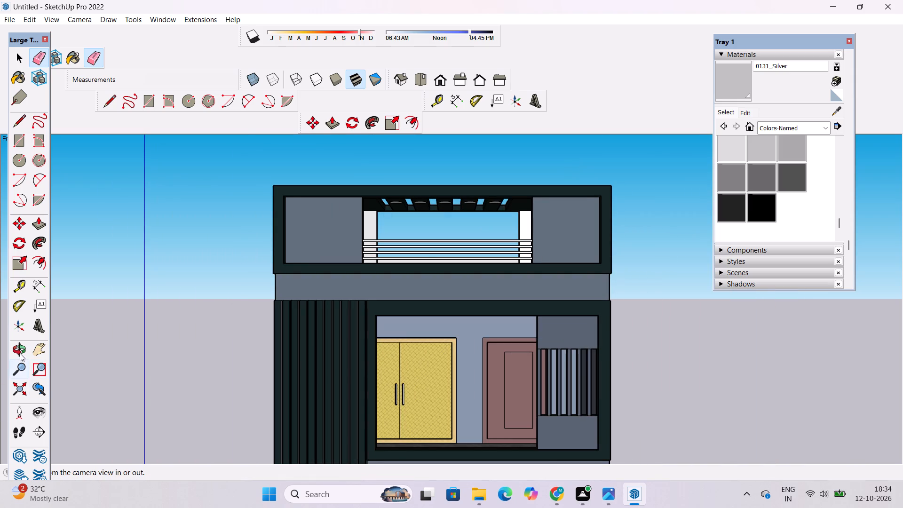
click(20, 353)
scroll(428, 256, up, 5)
drag(523, 256, 278, 341)
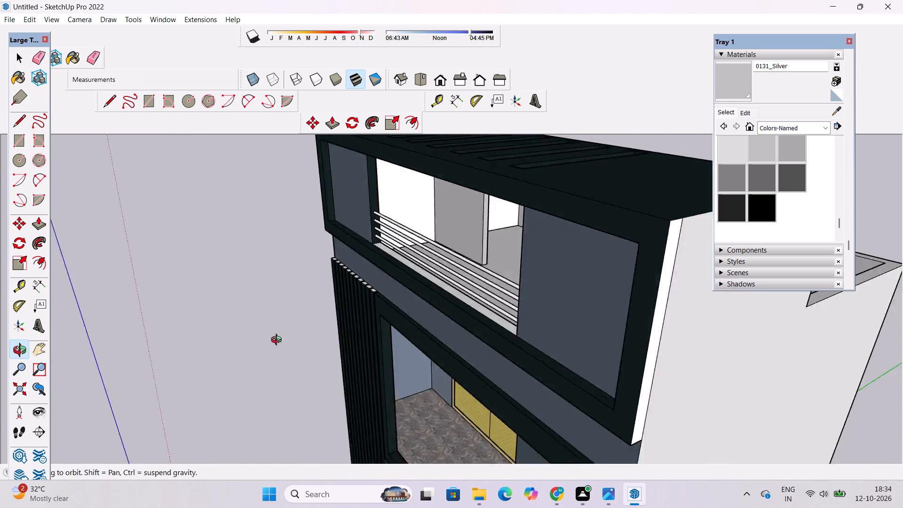
drag(278, 341, 69, 363)
drag(447, 357, 355, 354)
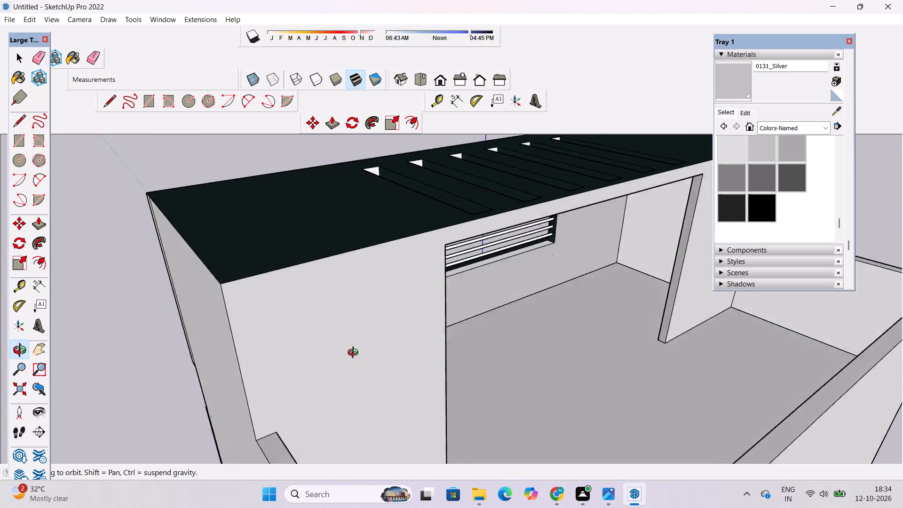
drag(355, 354, 232, 327)
scroll(399, 325, up, 3)
drag(472, 369, 299, 362)
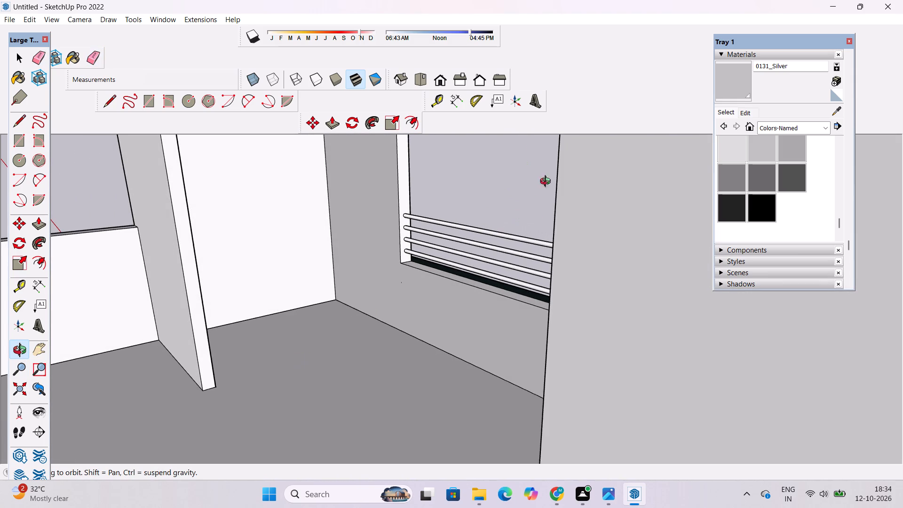
click(740, 84)
click(286, 230)
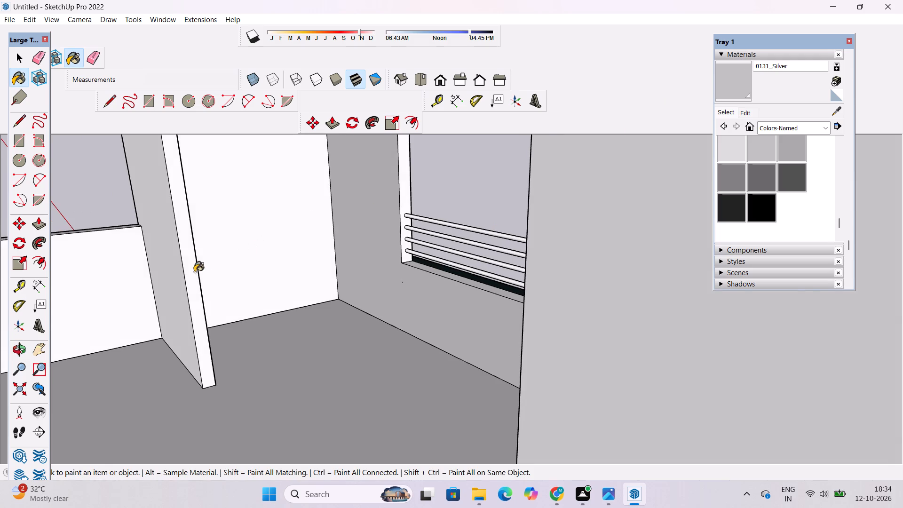
scroll(194, 271, up, 4)
click(192, 263)
click(164, 277)
click(114, 289)
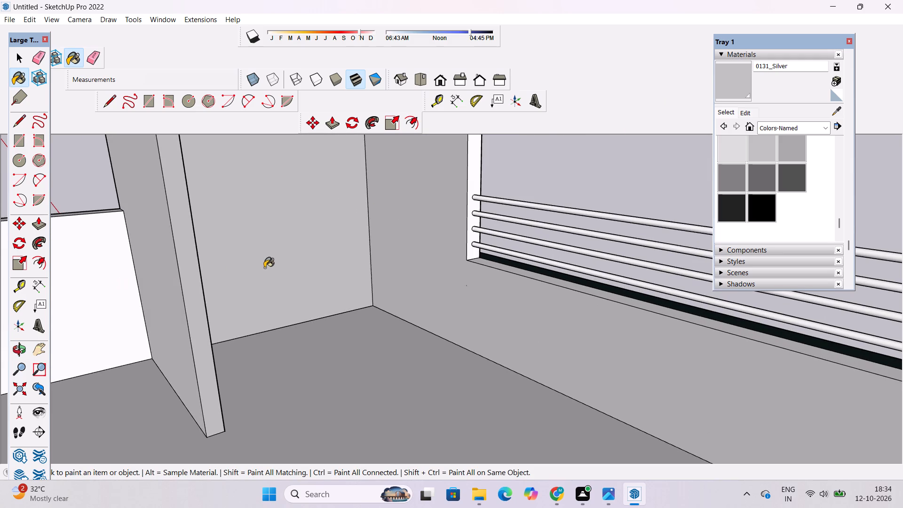
Paint the remaining white end wall inside the terrace, at the opposite end of the railing, 0131_Silver.
scroll(271, 272, up, 5)
scroll(181, 308, up, 3)
scroll(162, 331, down, 2)
scroll(127, 398, up, 2)
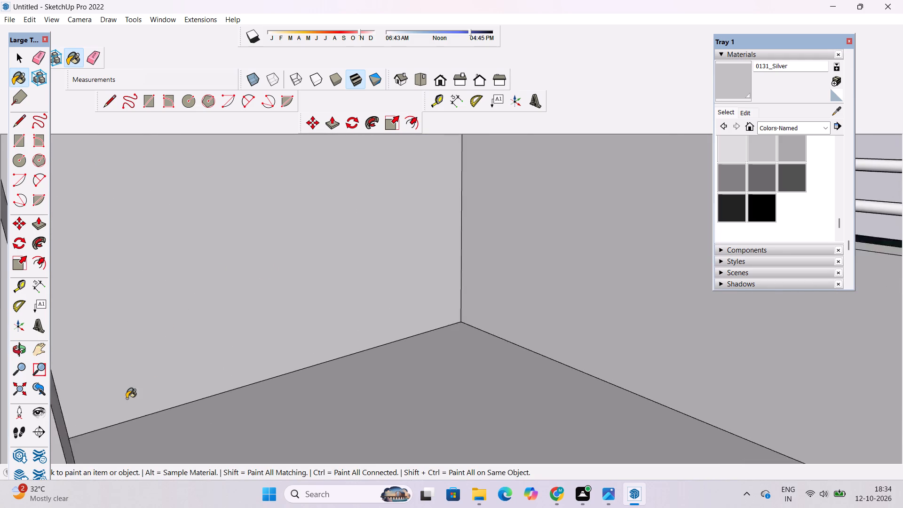
scroll(127, 398, up, 2)
scroll(362, 252, down, 9)
click(17, 354)
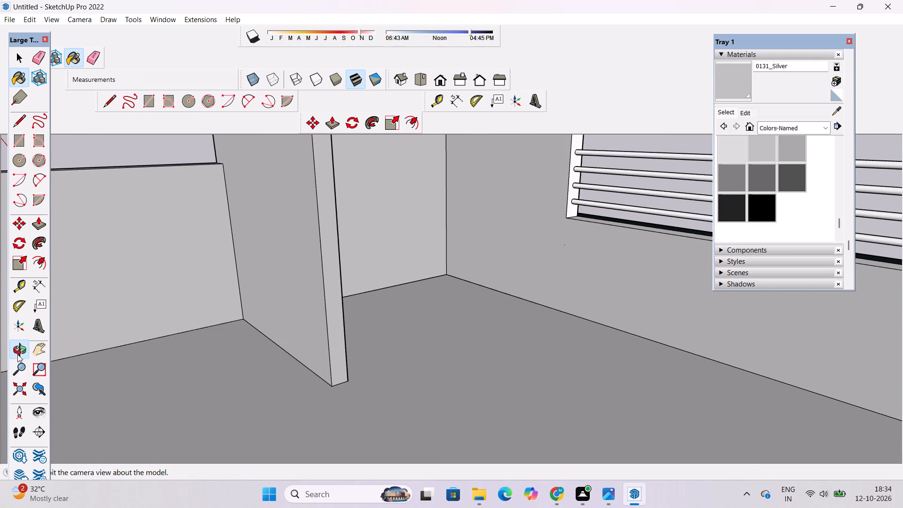
drag(346, 283, 740, 294)
drag(333, 299, 612, 354)
scroll(428, 291, down, 3)
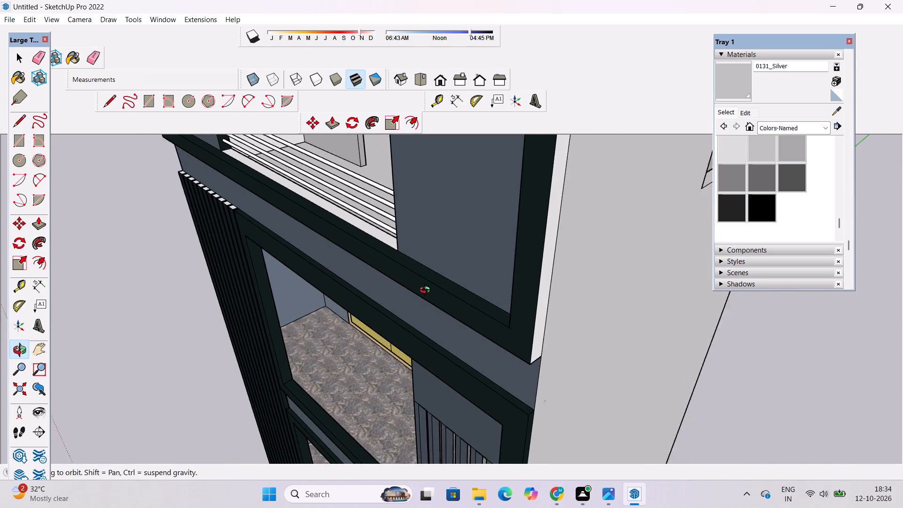
drag(432, 357, 397, 306)
scroll(340, 224, down, 9)
scroll(316, 238, up, 2)
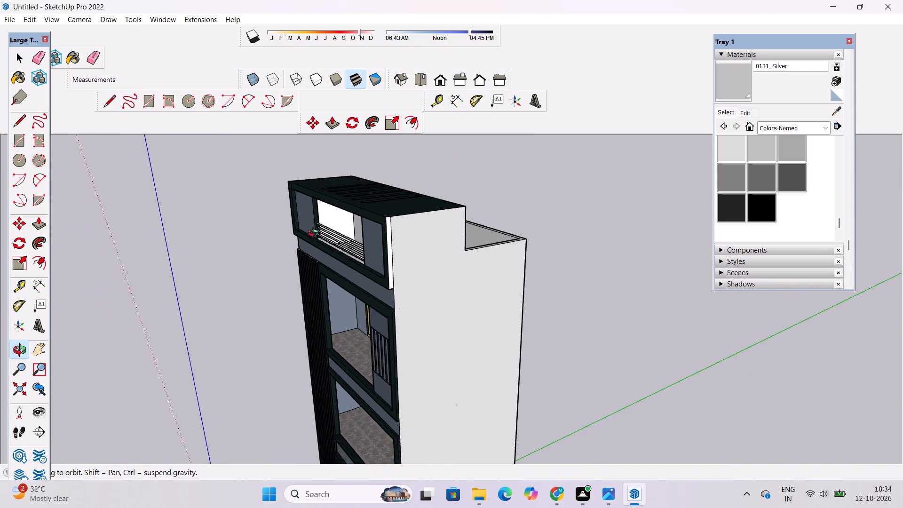
scroll(315, 234, up, 8)
drag(333, 271, 338, 248)
scroll(357, 214, up, 11)
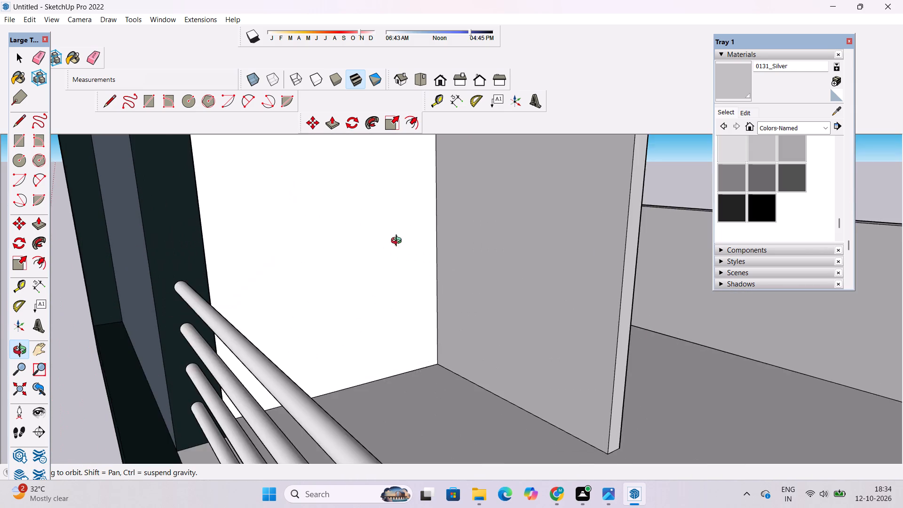
drag(389, 245, 355, 254)
click(730, 83)
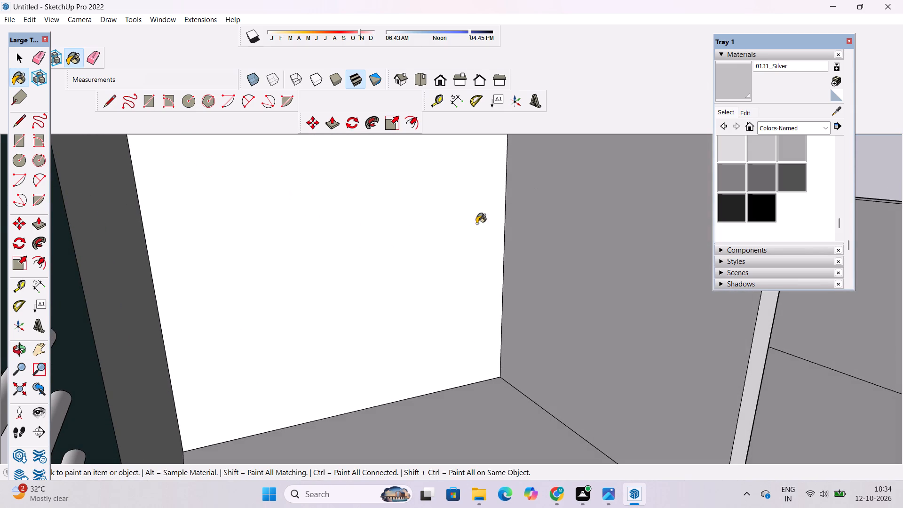
click(347, 194)
Apply 0131_Silver to the jamb beside the railing, the partition's edge and the white strip behind the partition.
scroll(324, 198, down, 4)
scroll(325, 357, up, 3)
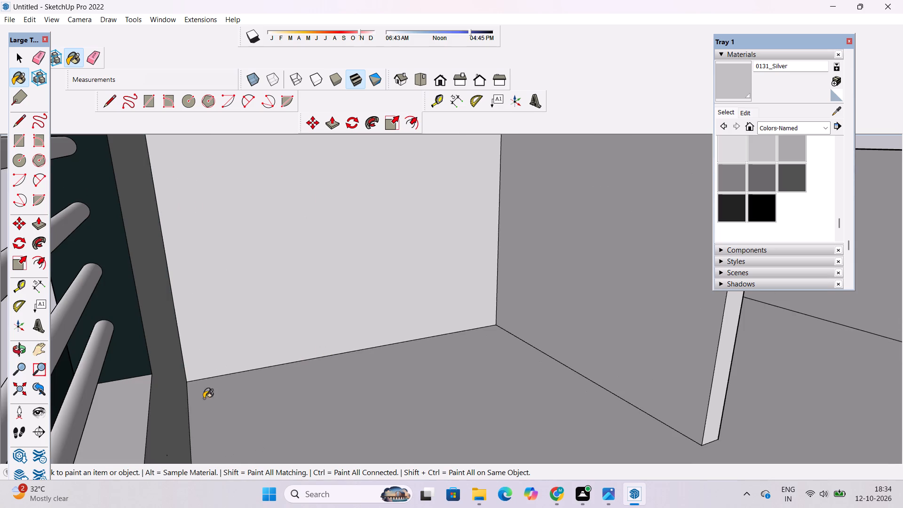
click(155, 415)
click(145, 397)
scroll(432, 301, down, 3)
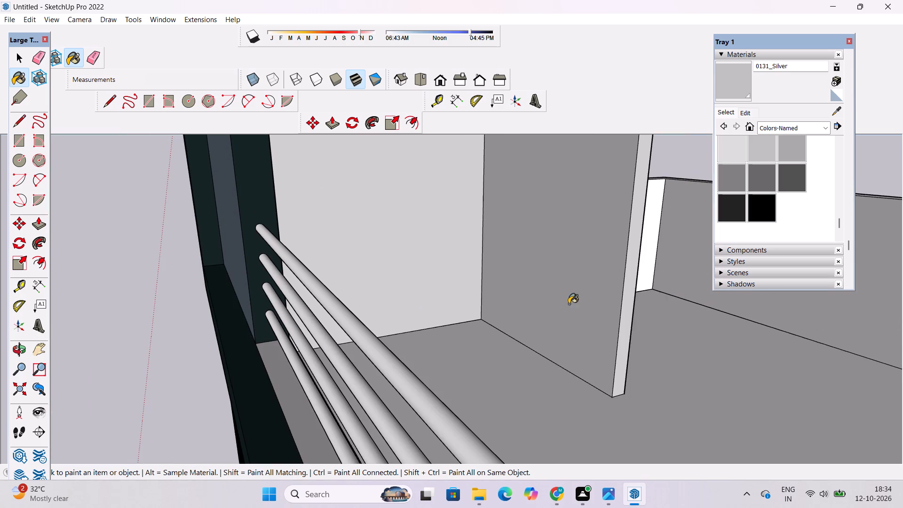
click(635, 247)
click(653, 226)
Paint the white jamb at the other end of the terrace opening and the end wall beside it 0131_Silver.
click(20, 353)
scroll(441, 269, down, 10)
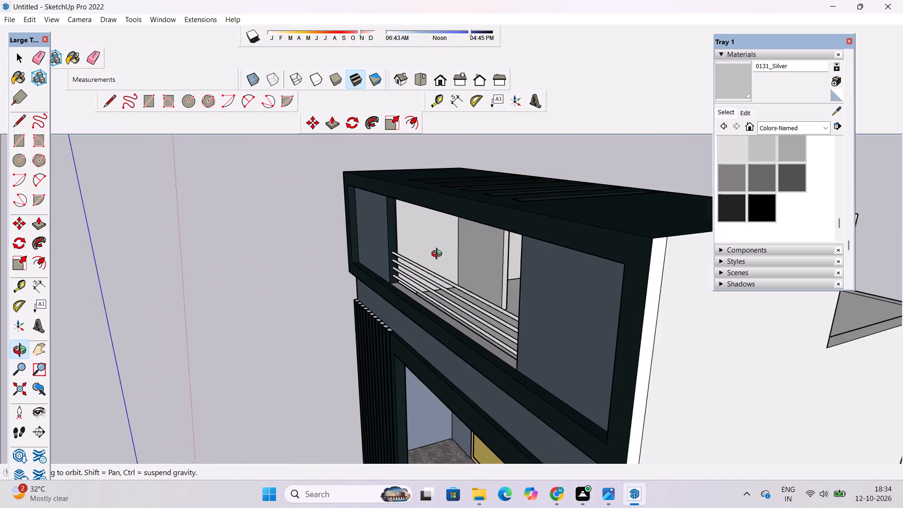
drag(395, 294, 600, 284)
drag(360, 313, 621, 298)
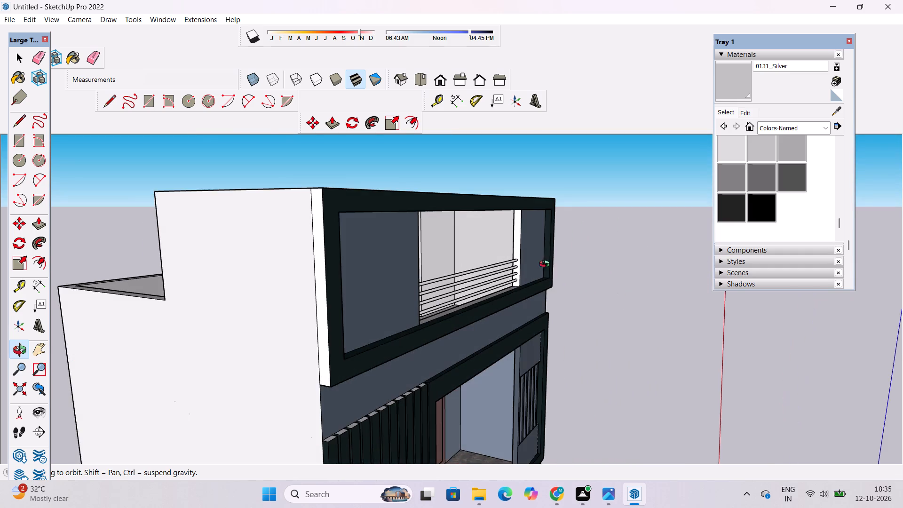
scroll(500, 257, up, 4)
click(727, 79)
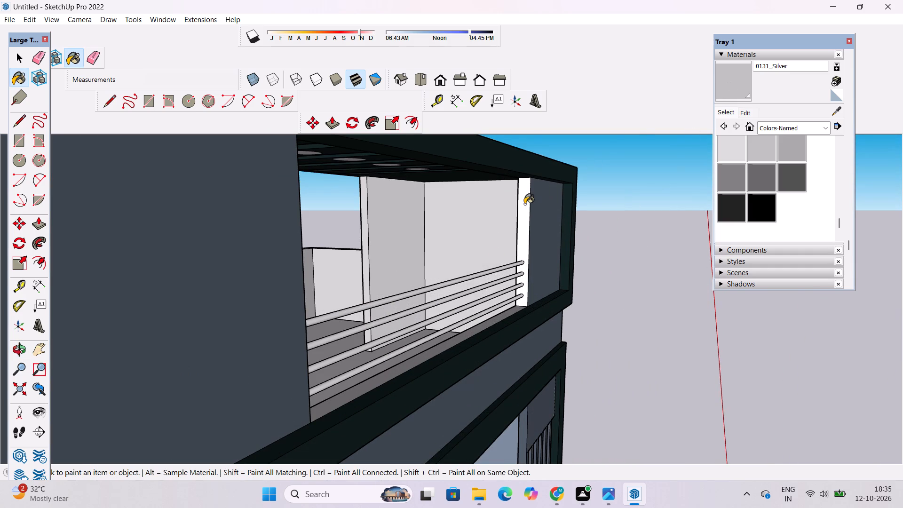
click(524, 204)
click(460, 218)
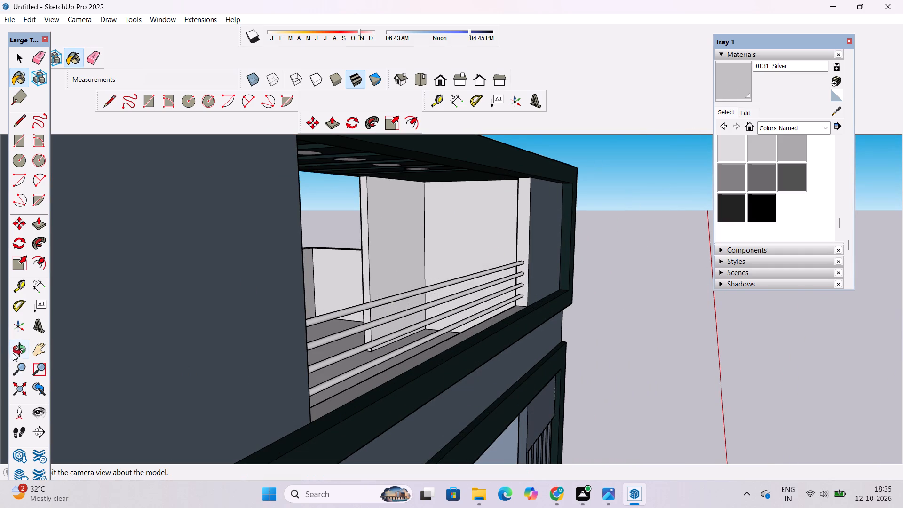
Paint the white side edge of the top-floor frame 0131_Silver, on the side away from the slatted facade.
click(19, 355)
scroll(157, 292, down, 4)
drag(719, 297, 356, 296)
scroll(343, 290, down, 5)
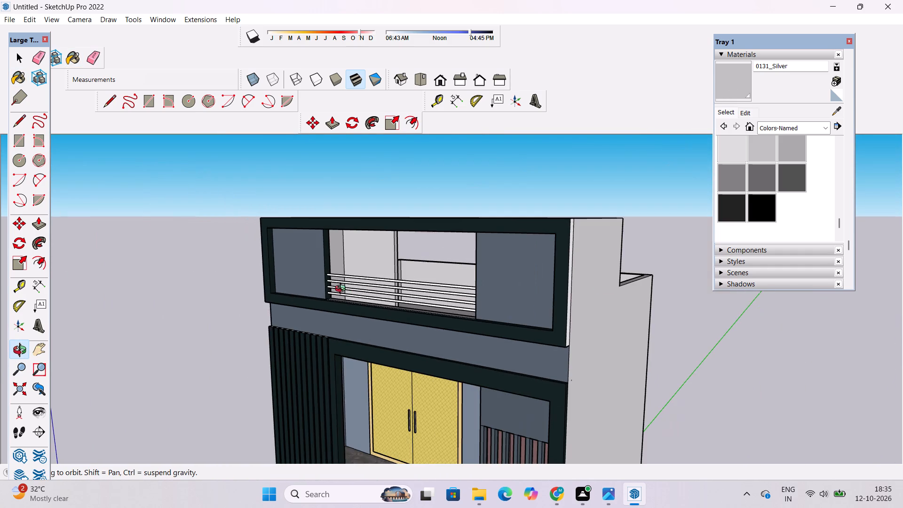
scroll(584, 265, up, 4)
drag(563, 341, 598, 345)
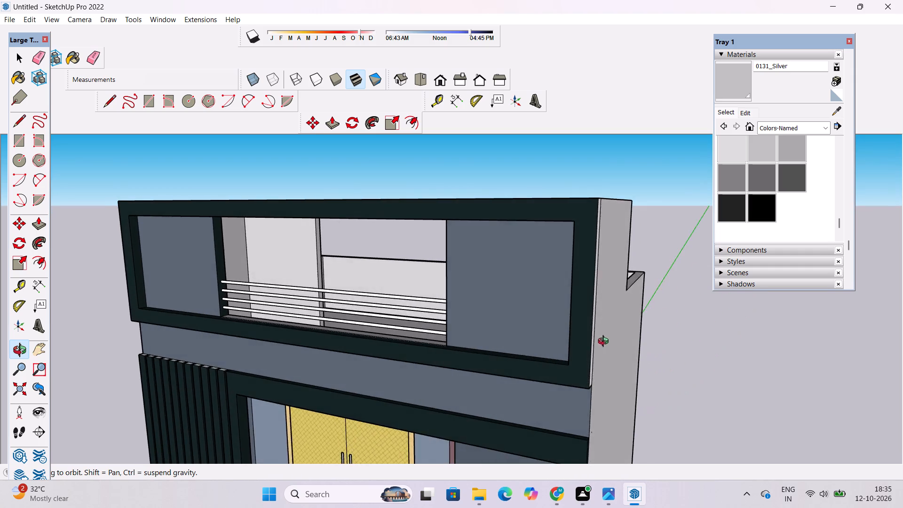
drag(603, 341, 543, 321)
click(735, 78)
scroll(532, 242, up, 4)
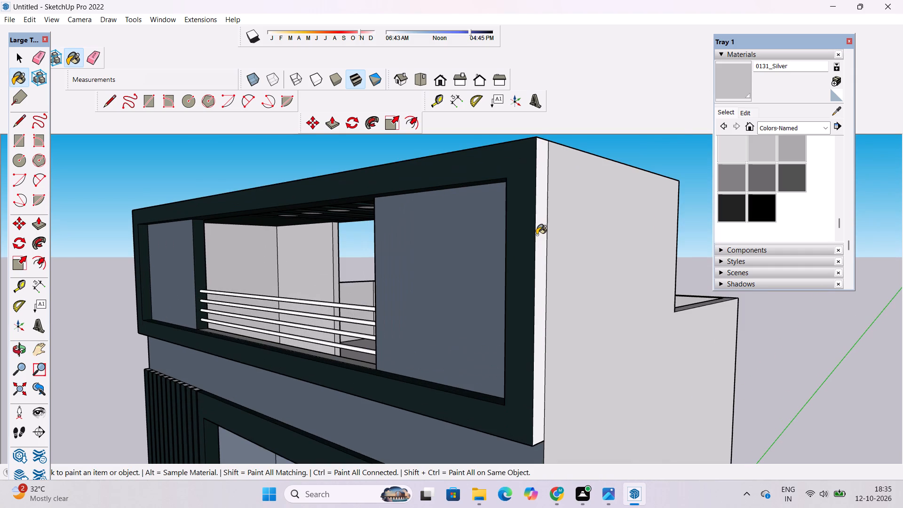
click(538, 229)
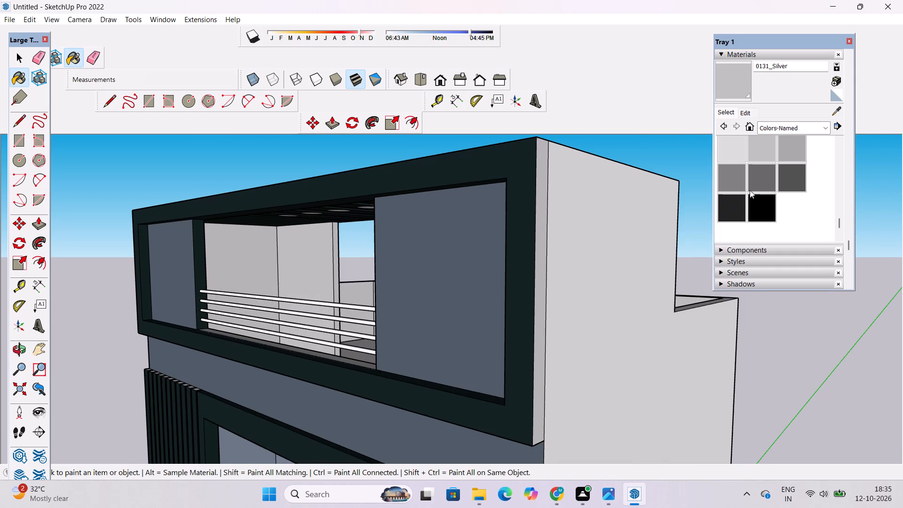
Repaint that side edge of the top-floor frame 0136_Charcoal.
click(730, 206)
click(543, 161)
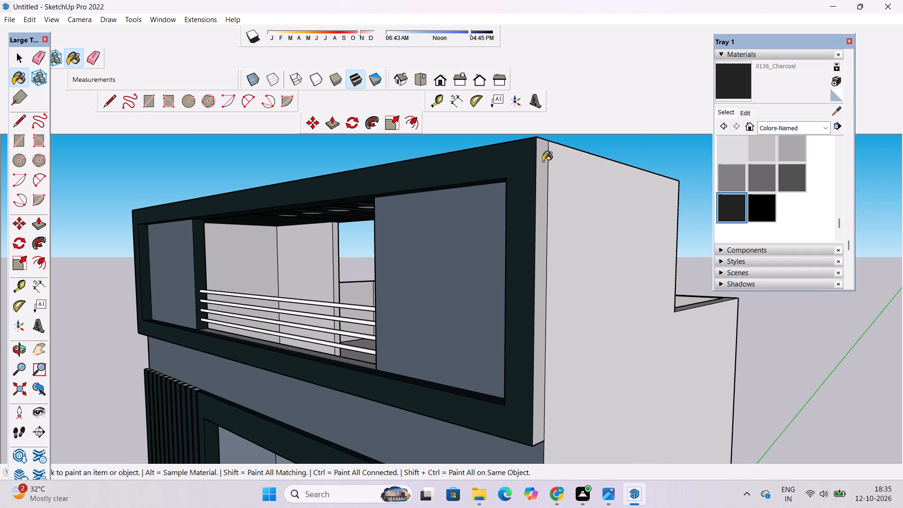
Paint the terrace partition's white face and its narrow edge behind the railing 0130_Gainsboro.
click(27, 348)
scroll(608, 114, down, 5)
scroll(546, 196, down, 6)
drag(485, 216, 659, 230)
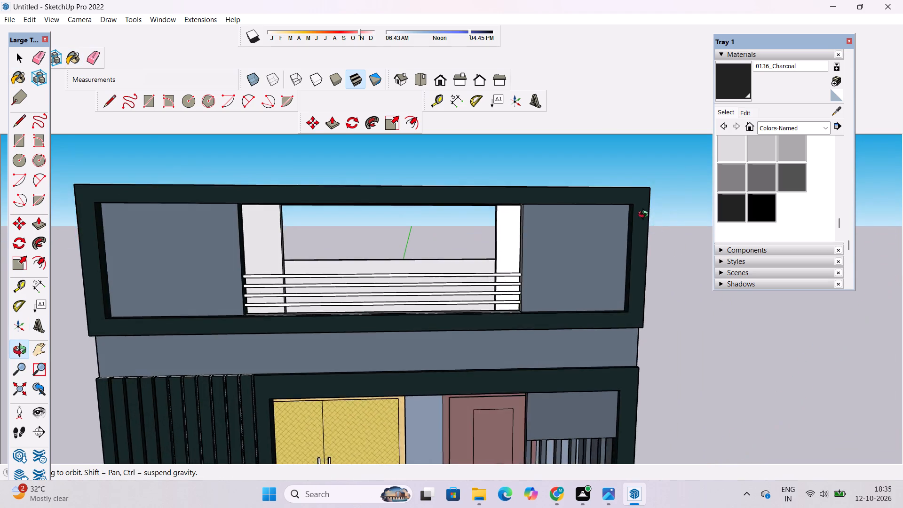
scroll(640, 211, down, 5)
drag(624, 270, 624, 348)
scroll(508, 284, up, 1)
drag(529, 275, 709, 166)
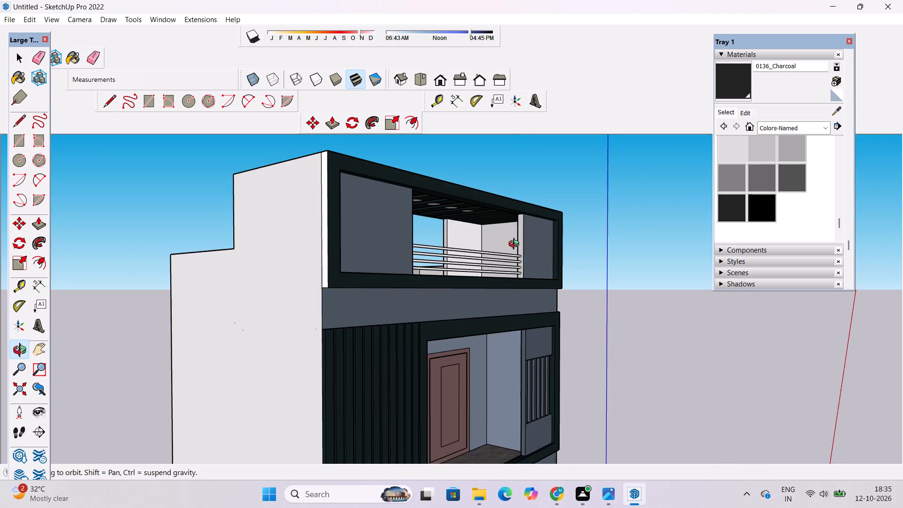
scroll(457, 265, up, 3)
shift+drag(474, 247, 557, 206)
drag(528, 230, 507, 243)
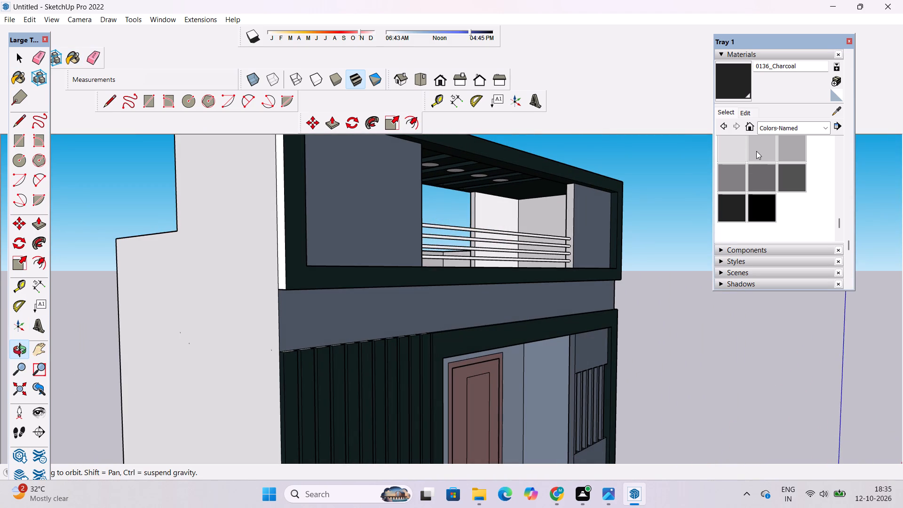
click(733, 150)
click(504, 222)
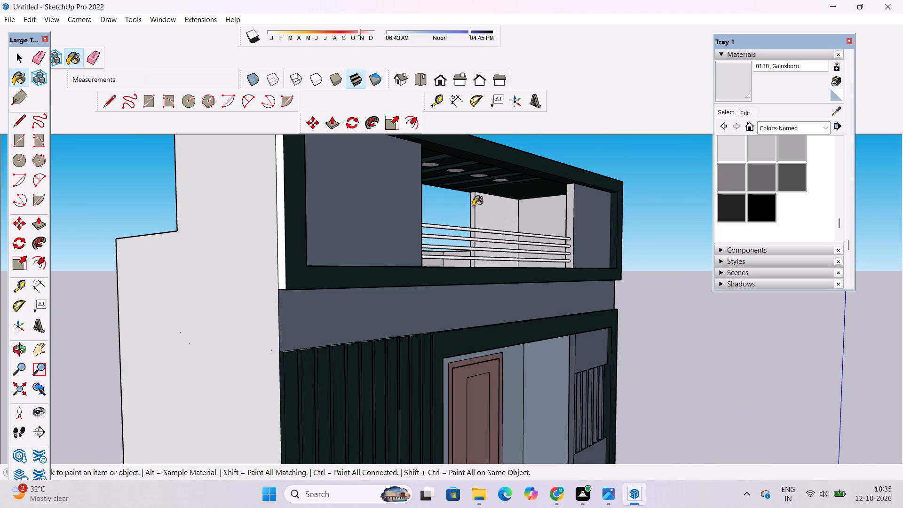
click(474, 206)
scroll(473, 199, up, 4)
click(473, 199)
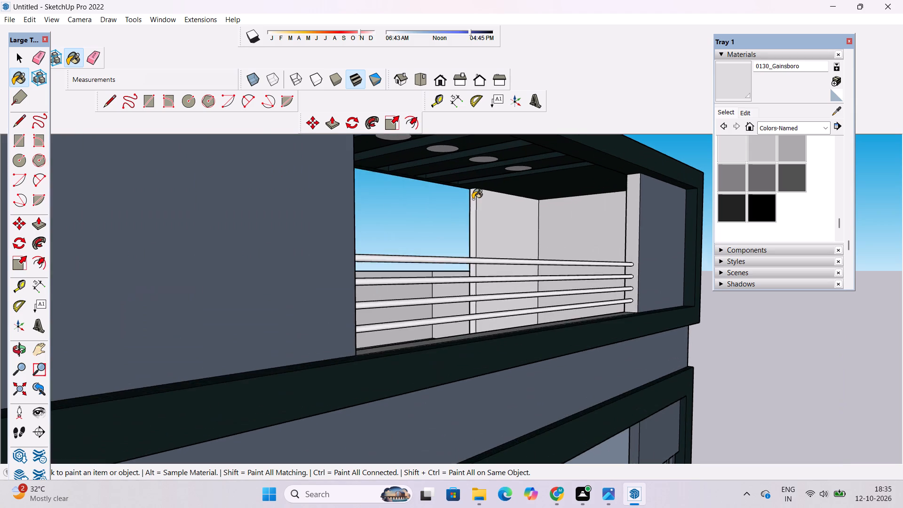
Paint the top-floor frame's white side edge on the slatted-facade side 0136_Charcoal.
scroll(473, 197, down, 7)
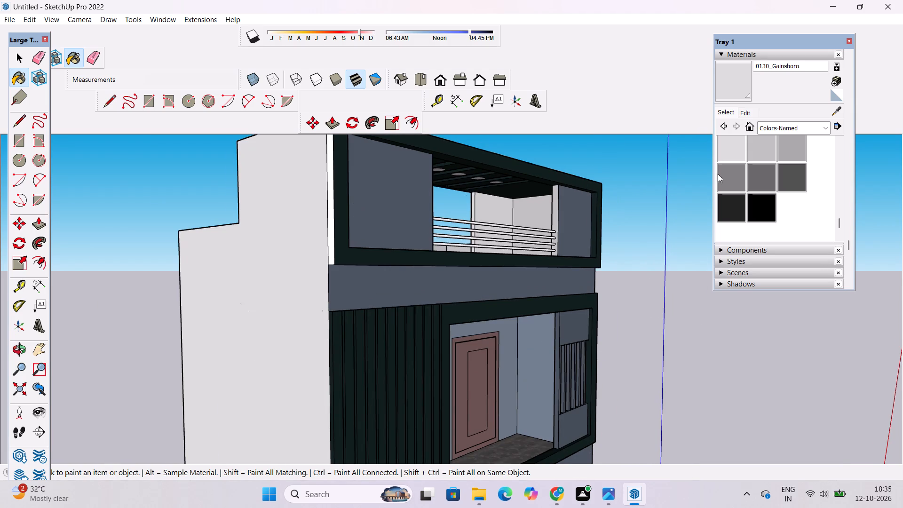
click(730, 209)
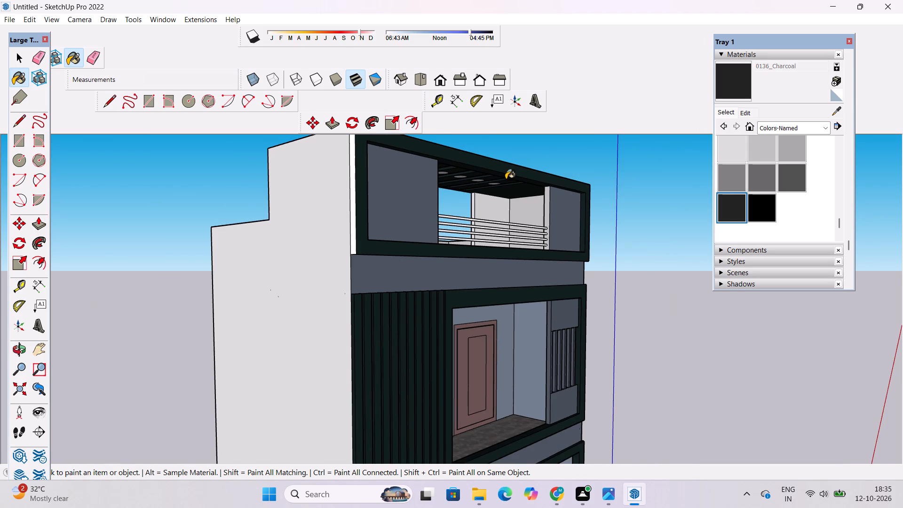
scroll(340, 216, up, 8)
click(360, 190)
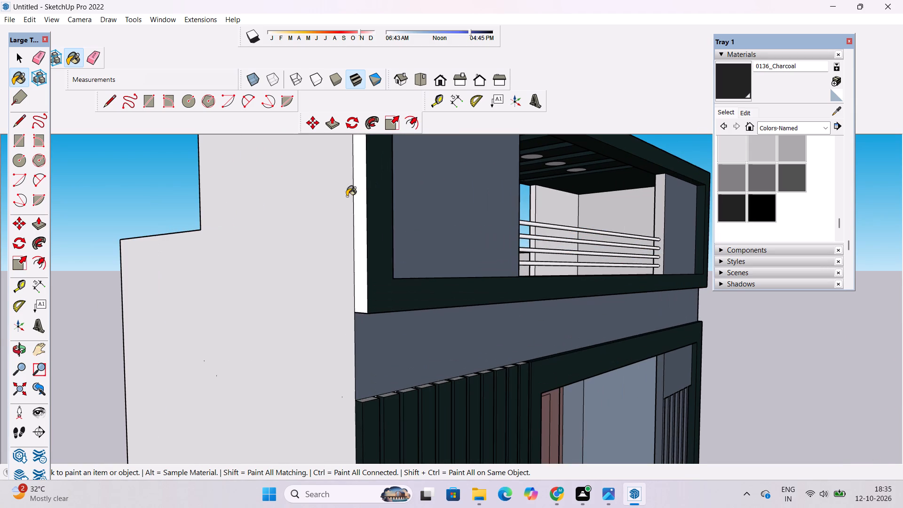
Examine the whole building's facade and side from several angles, from the terrace down to the entrance steps.
click(18, 342)
scroll(250, 230, down, 10)
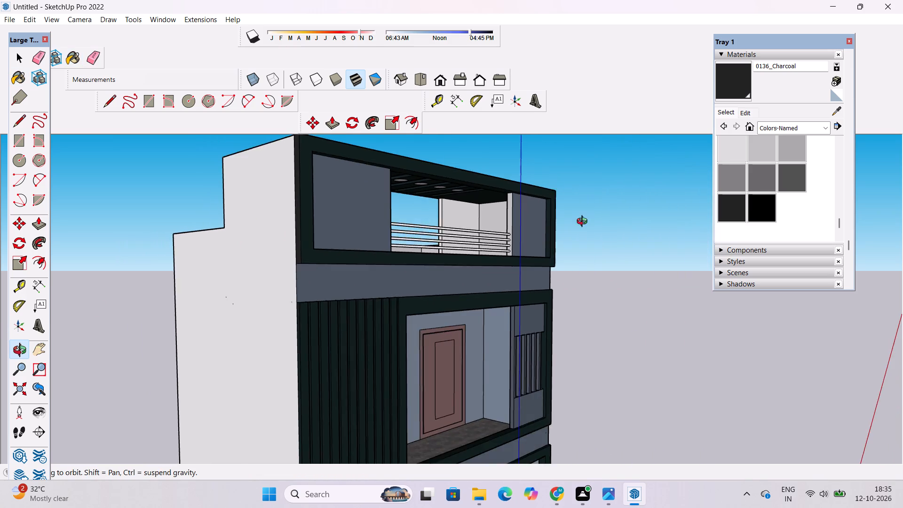
drag(578, 226, 474, 256)
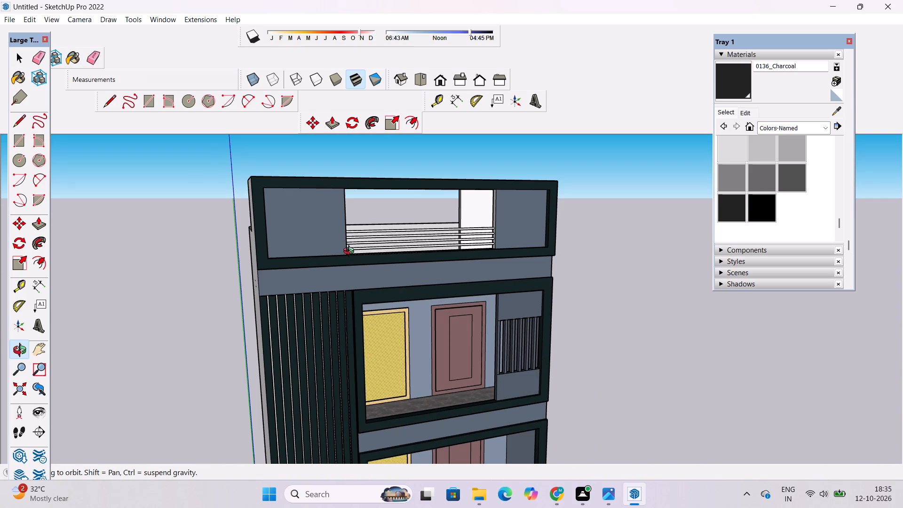
scroll(240, 243, down, 7)
shift+drag(237, 341, 305, 224)
drag(362, 335, 292, 354)
shift+drag(291, 359, 297, 314)
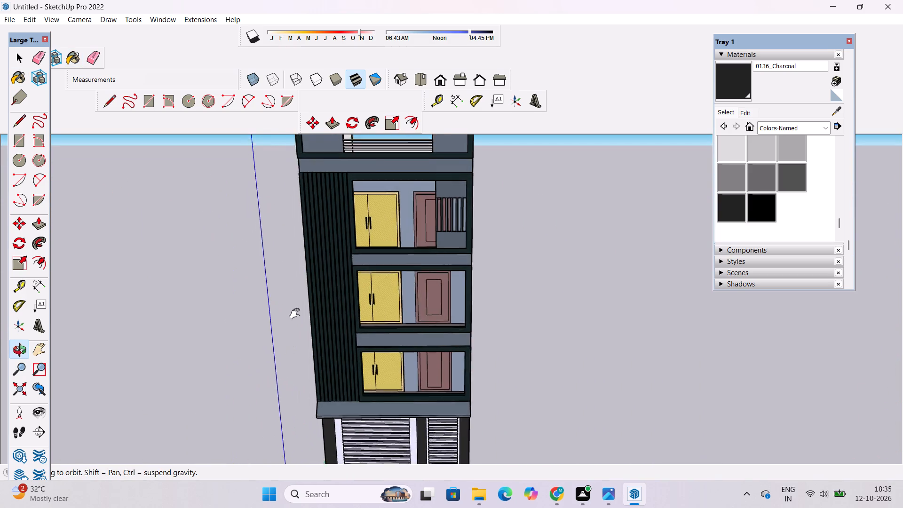
shift+drag(297, 314, 301, 250)
scroll(302, 252, down, 5)
shift+drag(309, 291, 309, 328)
drag(332, 353, 357, 302)
drag(362, 317, 352, 304)
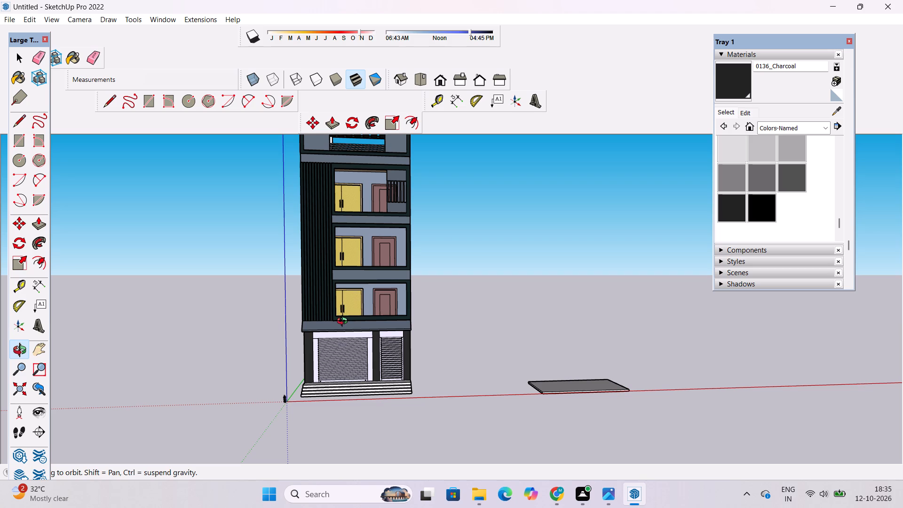
scroll(321, 322, down, 5)
drag(404, 277, 334, 294)
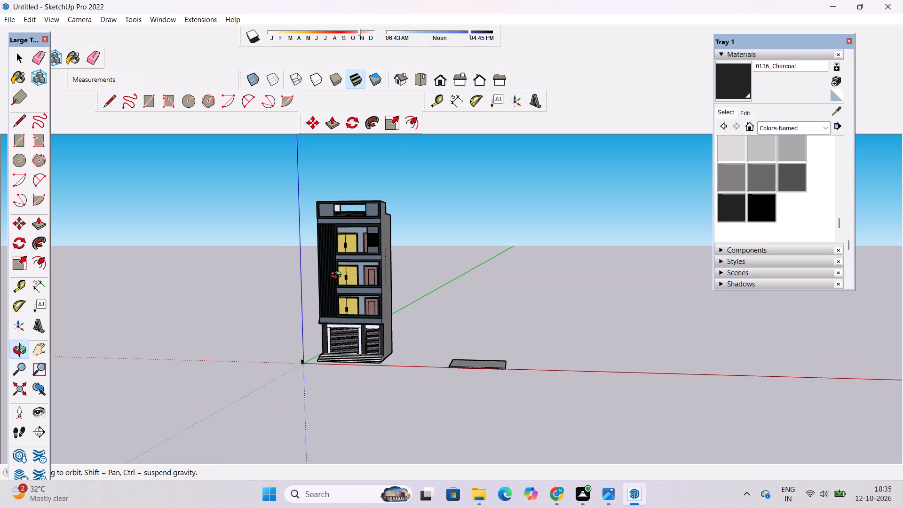
Start a 3D text reading COMPANY for the sign above the ground-floor shutters.
scroll(304, 359, up, 5)
drag(310, 348, 396, 371)
scroll(376, 287, up, 9)
drag(429, 321, 391, 328)
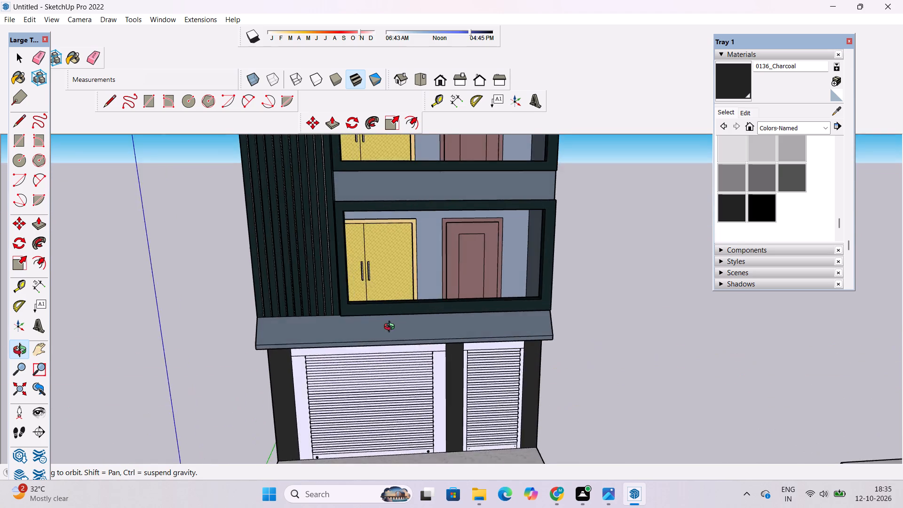
drag(391, 328, 389, 329)
drag(388, 330, 403, 283)
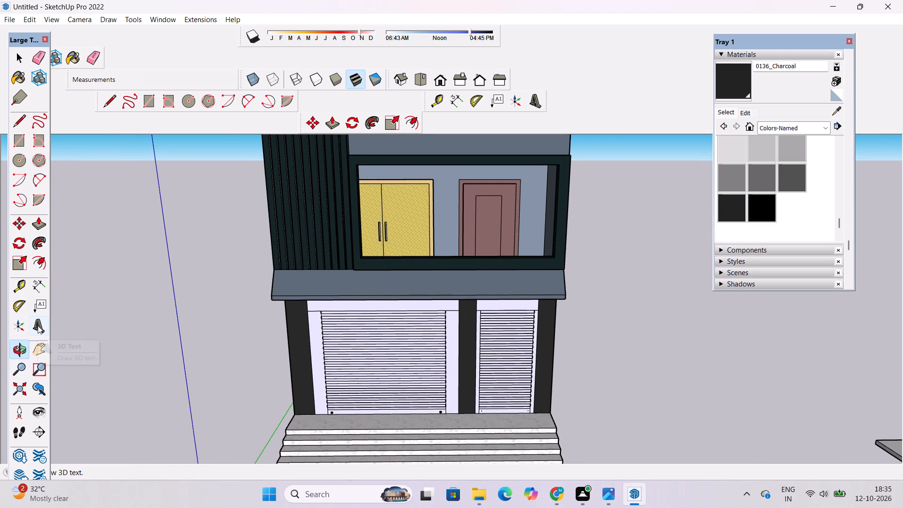
click(38, 325)
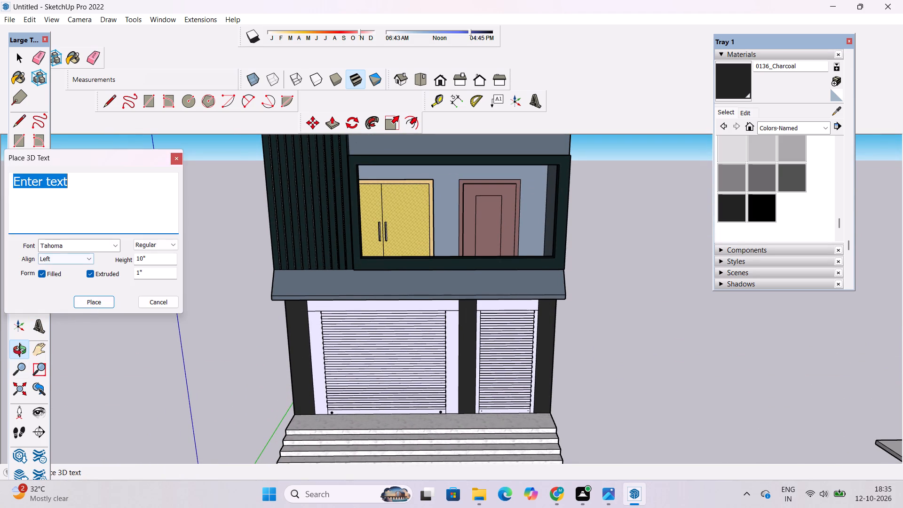
drag(107, 156, 425, 278)
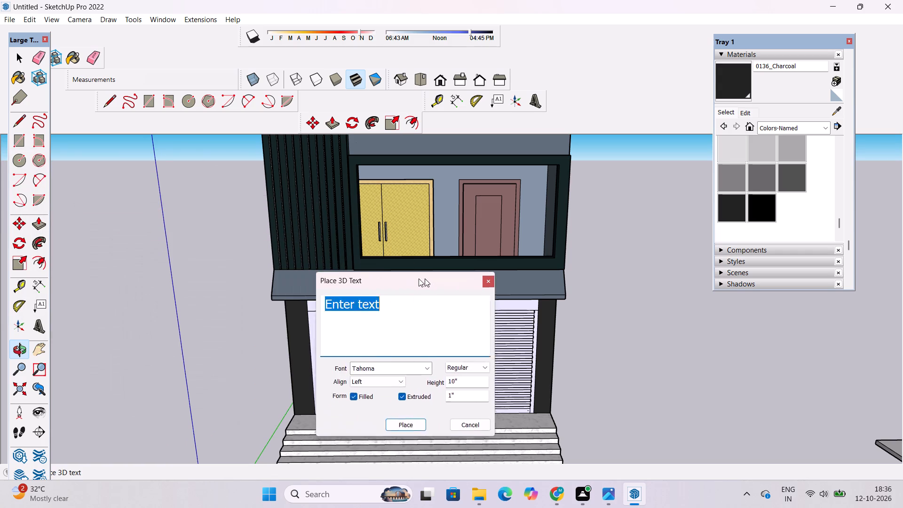
drag(425, 278, 685, 299)
scroll(209, 208, down, 15)
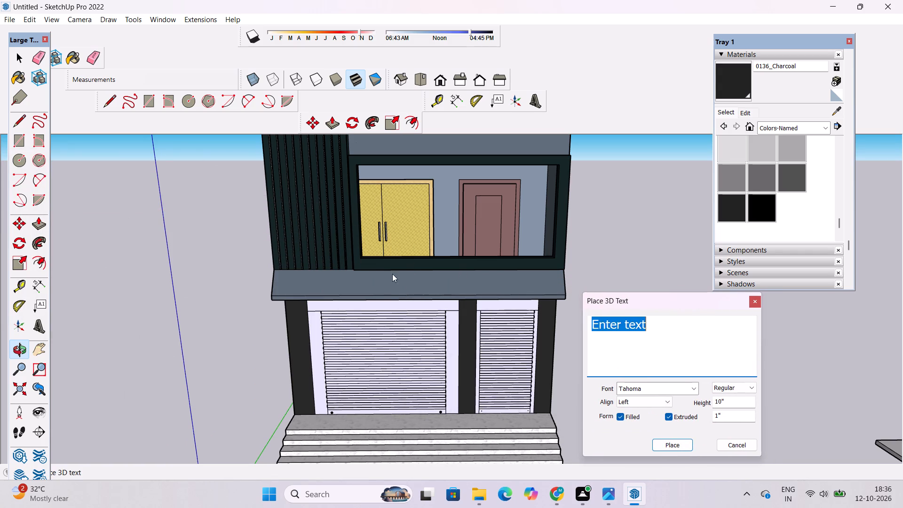
scroll(392, 274, down, 1)
drag(657, 306, 652, 282)
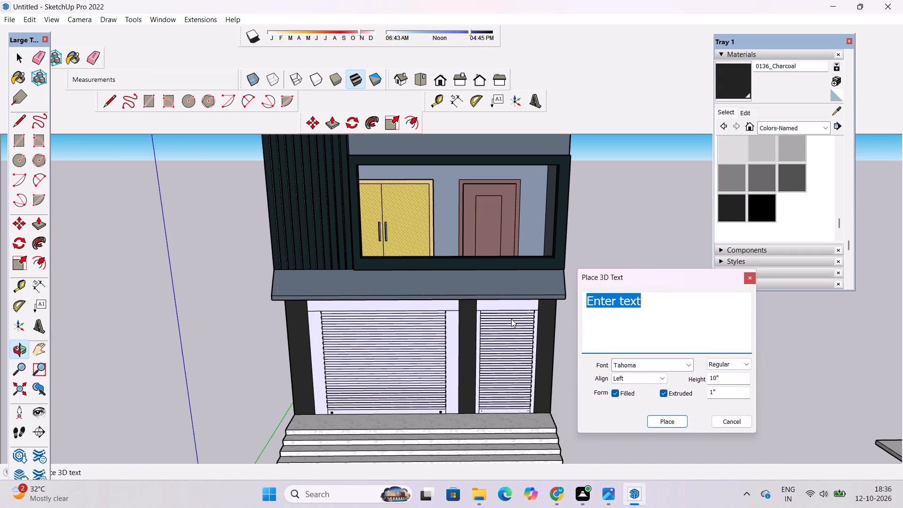
key(o)
key(BackSpace)
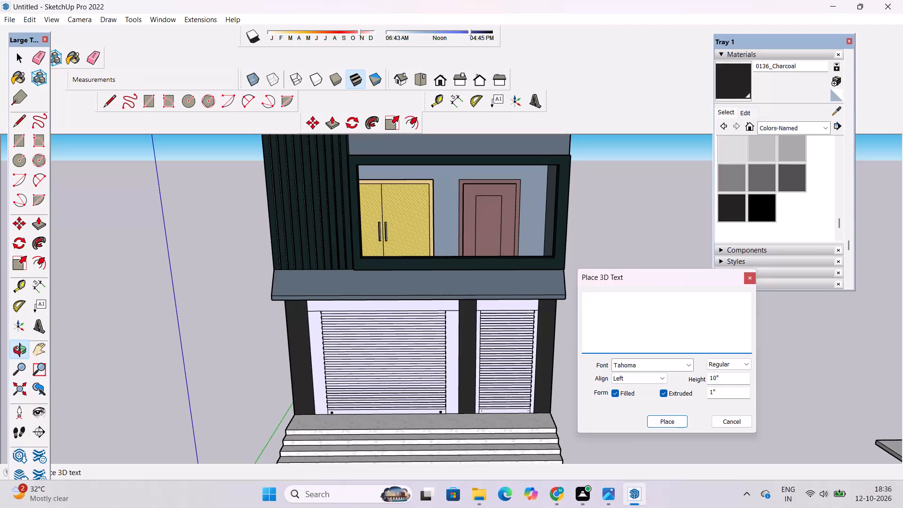
text(COMPANY)
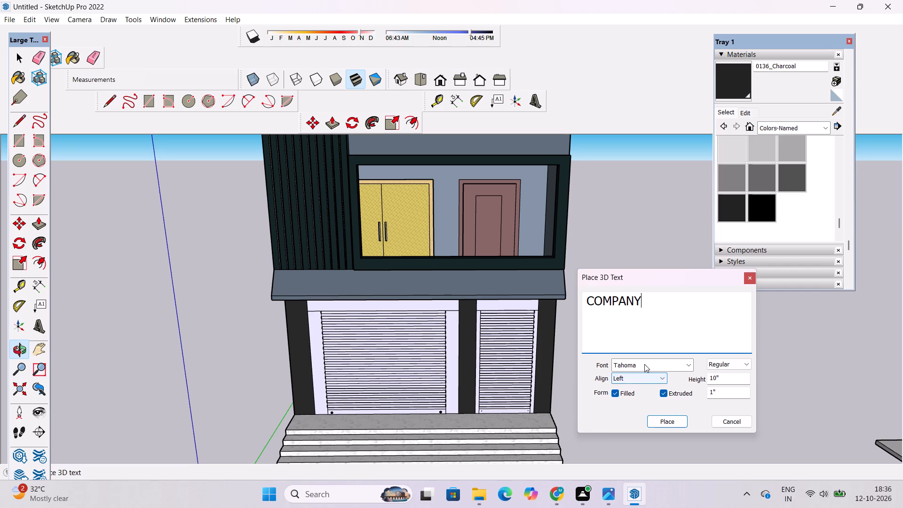
Set the COMPANY text's font to Times New Roman in Bold.
click(688, 365)
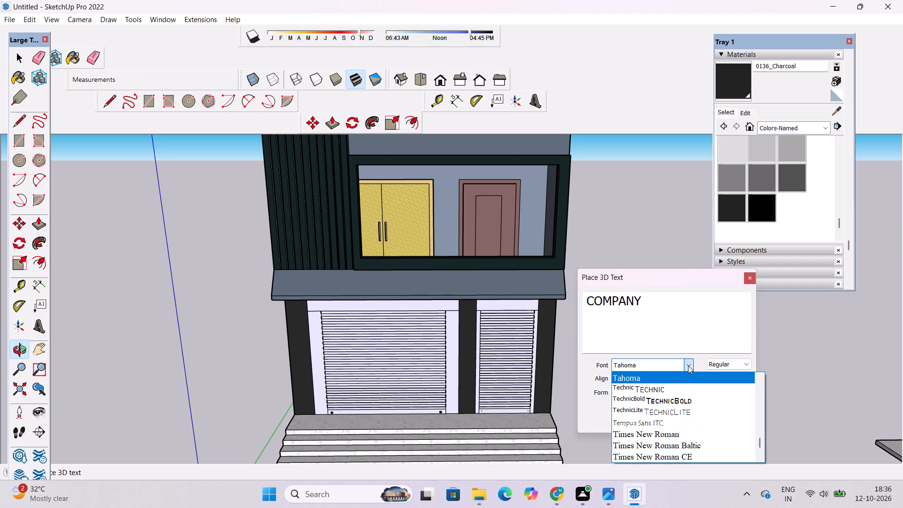
click(664, 436)
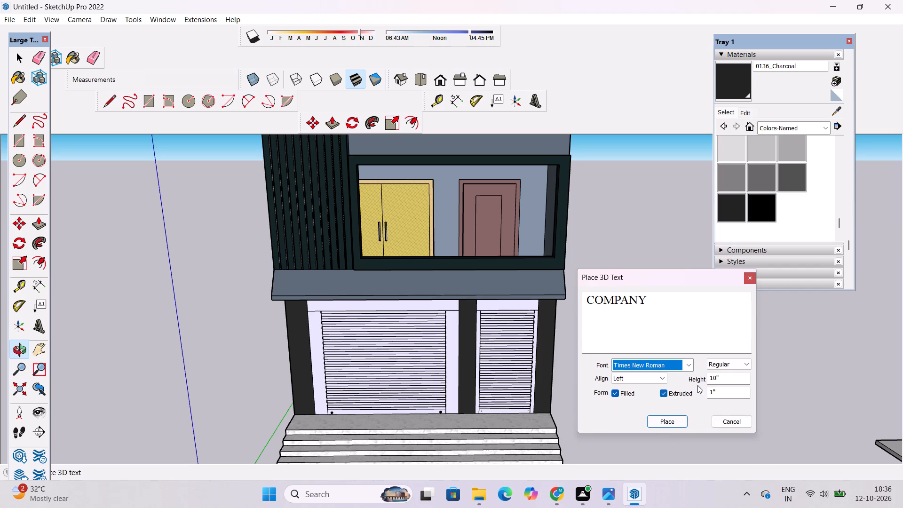
click(749, 363)
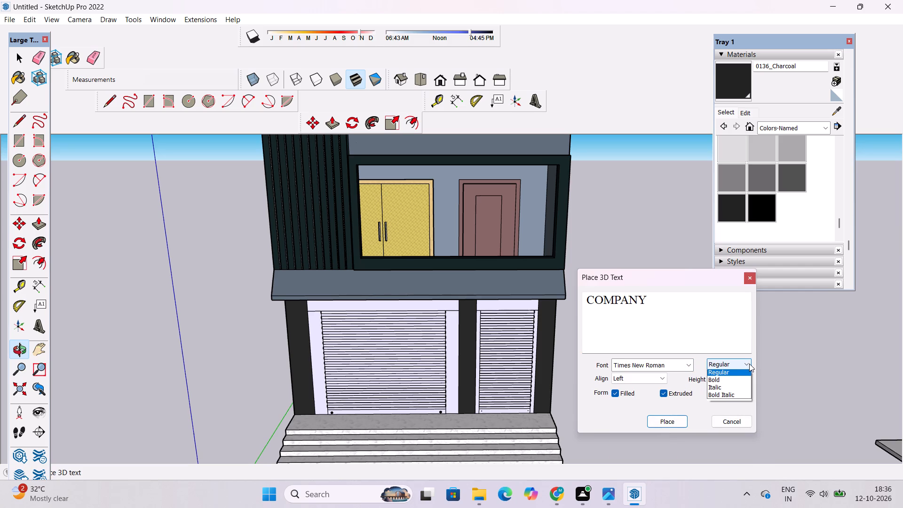
click(722, 382)
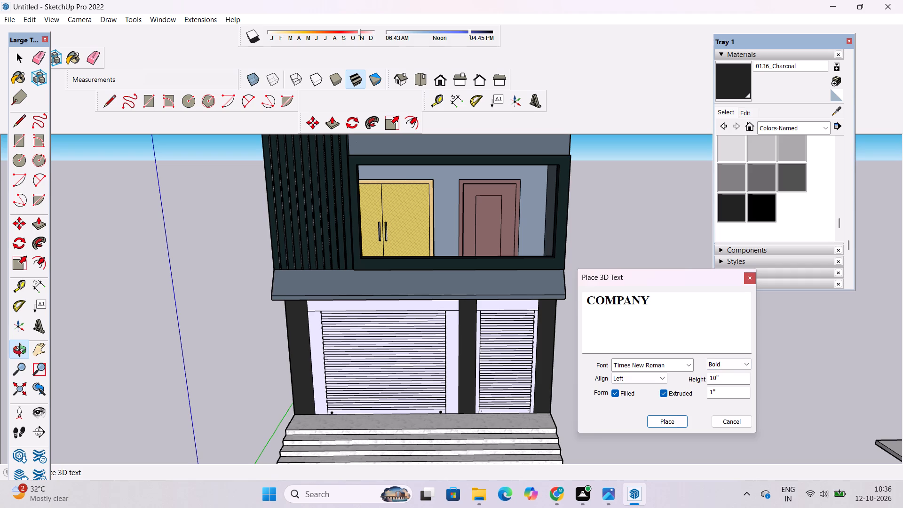
click(663, 393)
click(664, 392)
Place the COMPANY text on the grey sloping canopy above the ground-floor shutters, near its middle.
click(673, 422)
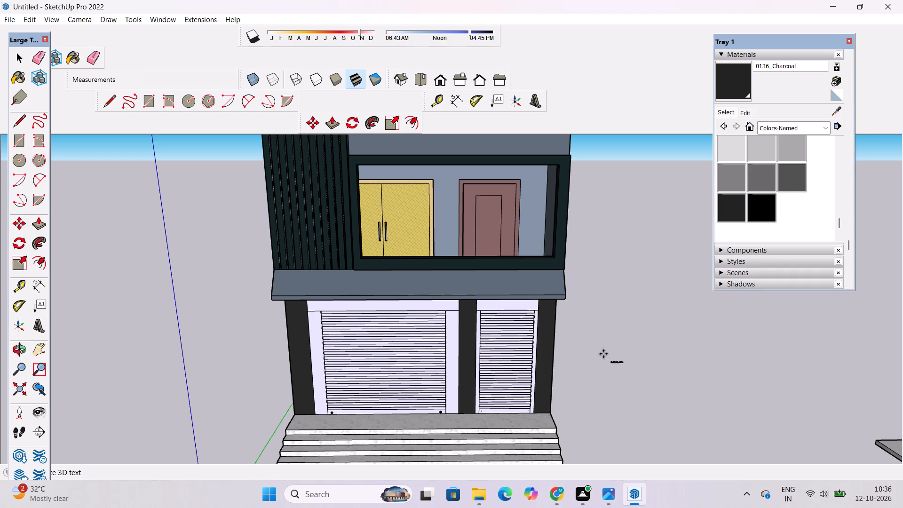
click(423, 283)
scroll(434, 281, up, 15)
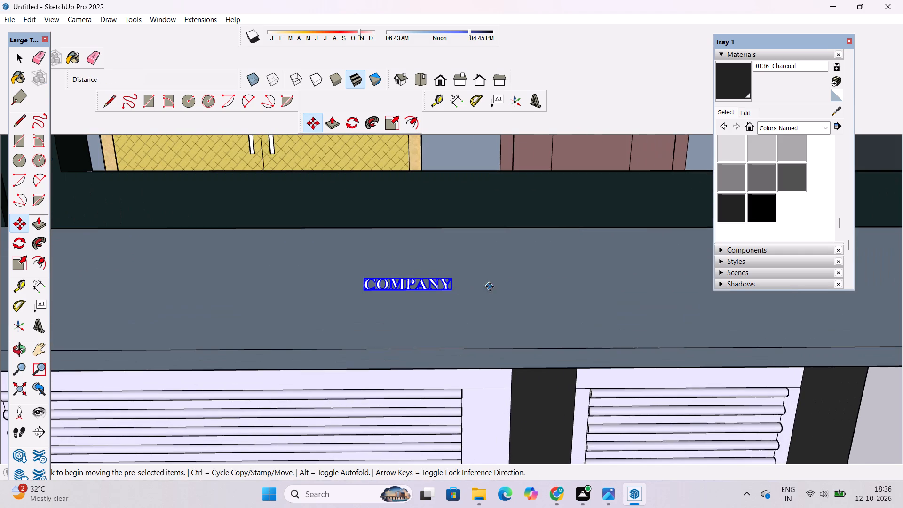
key(space)
scroll(351, 343, down, 6)
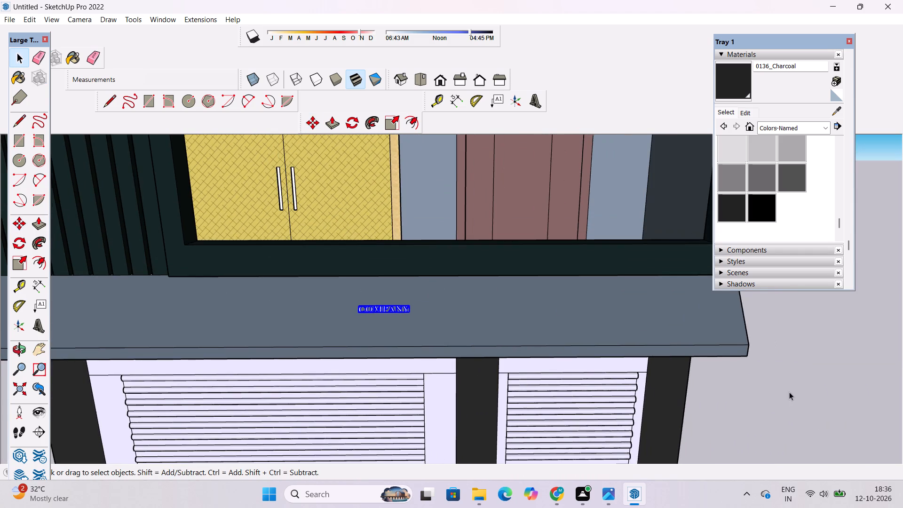
Open the COMPANY text component for editing and extrude the front face of the letter C by 4".
click(789, 392)
scroll(357, 294, up, 2)
scroll(357, 294, down, 1)
scroll(357, 294, up, 18)
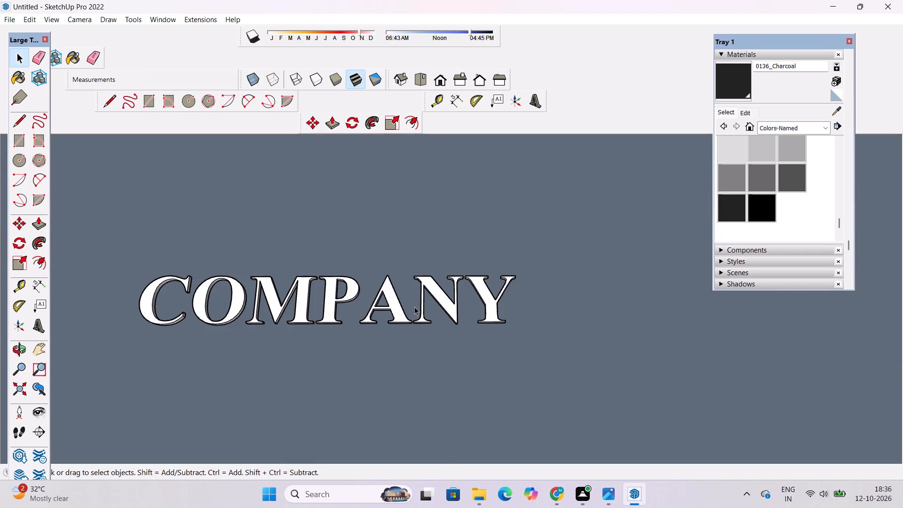
scroll(419, 293, down, 9)
click(434, 299)
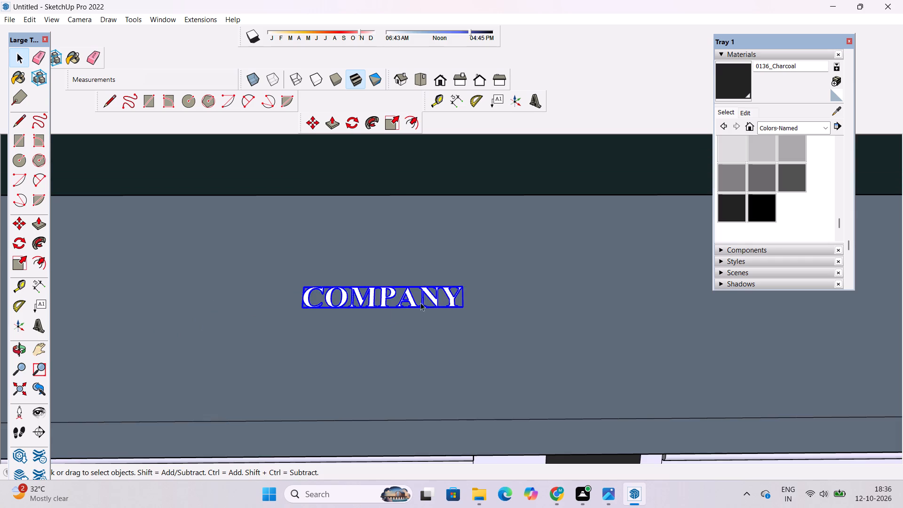
scroll(350, 360, down, 5)
right_click(396, 324)
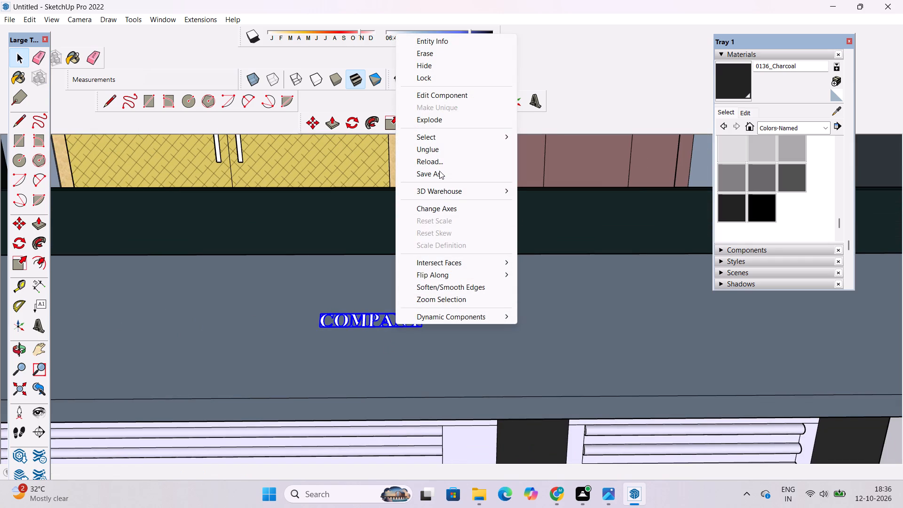
click(432, 97)
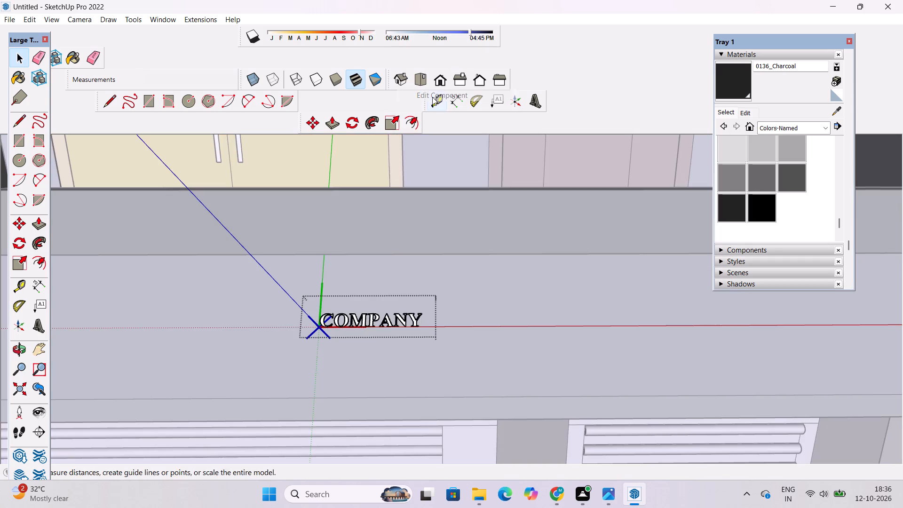
scroll(423, 290, down, 4)
scroll(404, 326, up, 11)
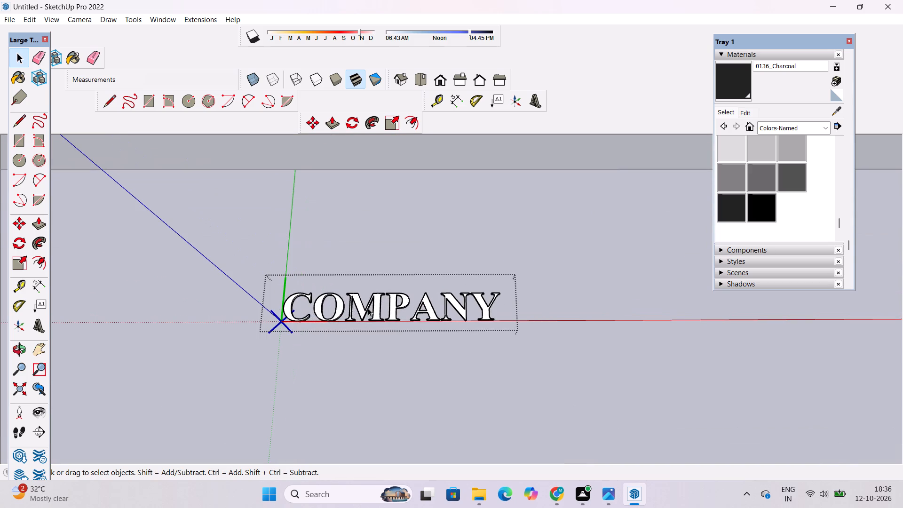
key(p)
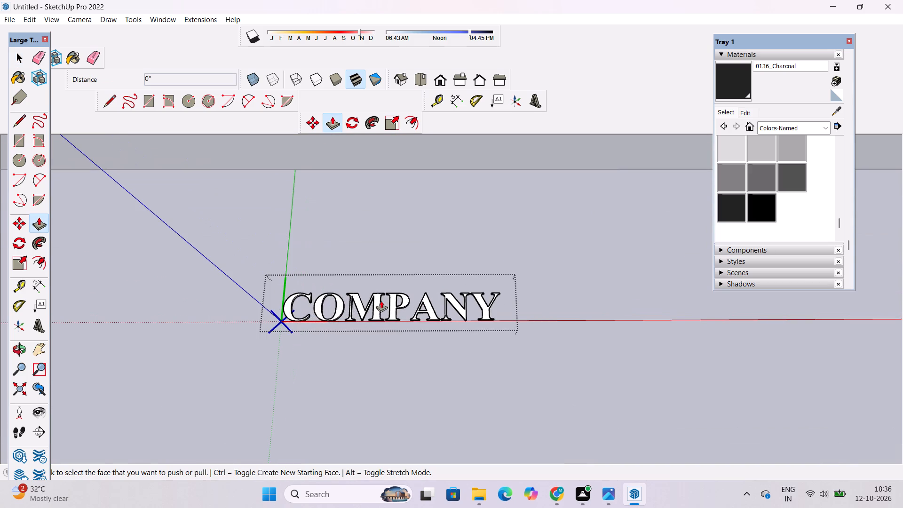
scroll(375, 304, up, 4)
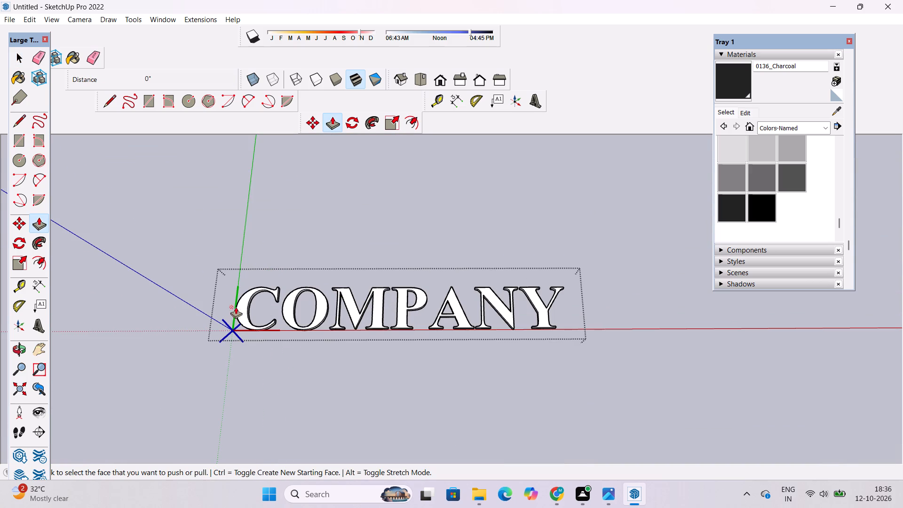
click(238, 306)
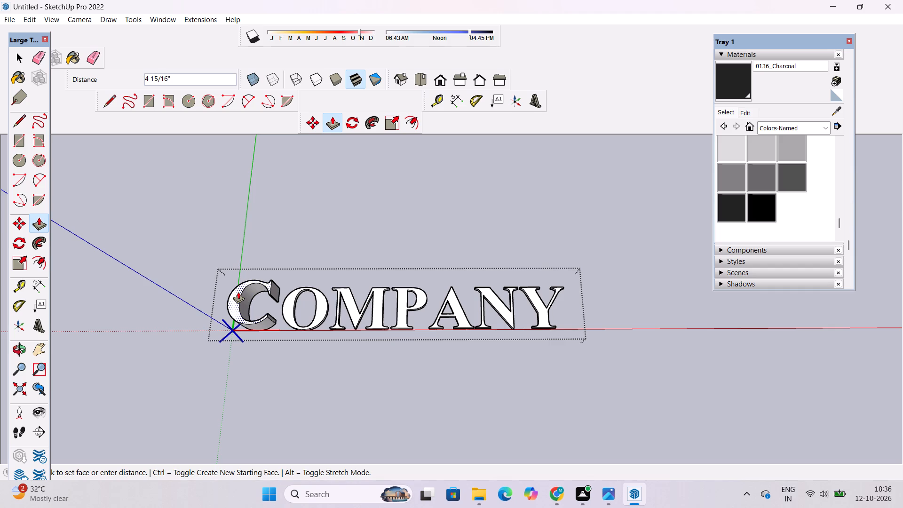
text(4")
key(Return)
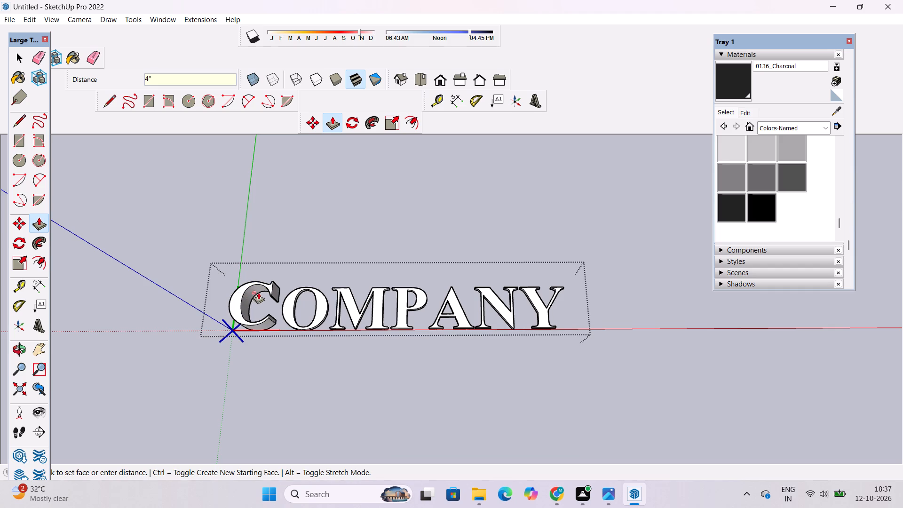
Extrude the front faces of the letters O, M, P, A, N and Y by 4" to match the C, and finish editing the component.
click(289, 295)
click(264, 318)
click(342, 289)
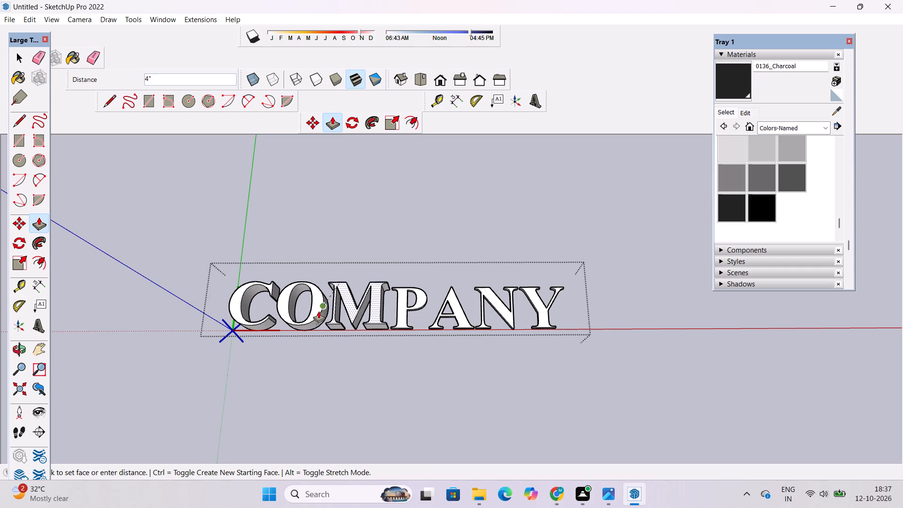
click(313, 314)
click(350, 300)
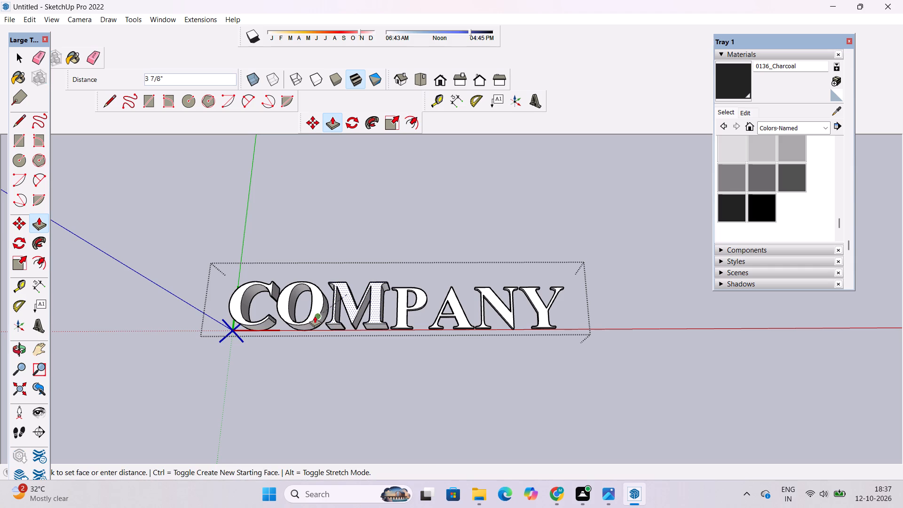
click(315, 316)
click(404, 289)
click(370, 322)
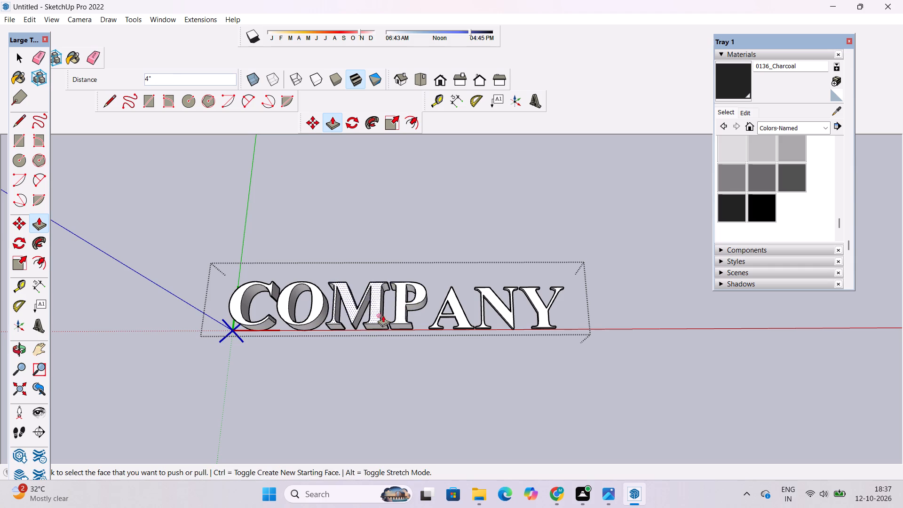
click(452, 296)
click(395, 318)
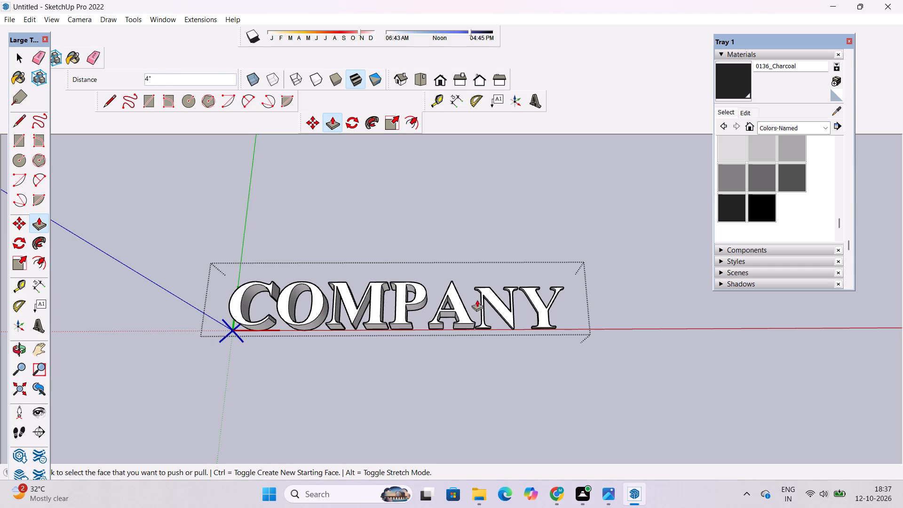
click(490, 293)
click(459, 317)
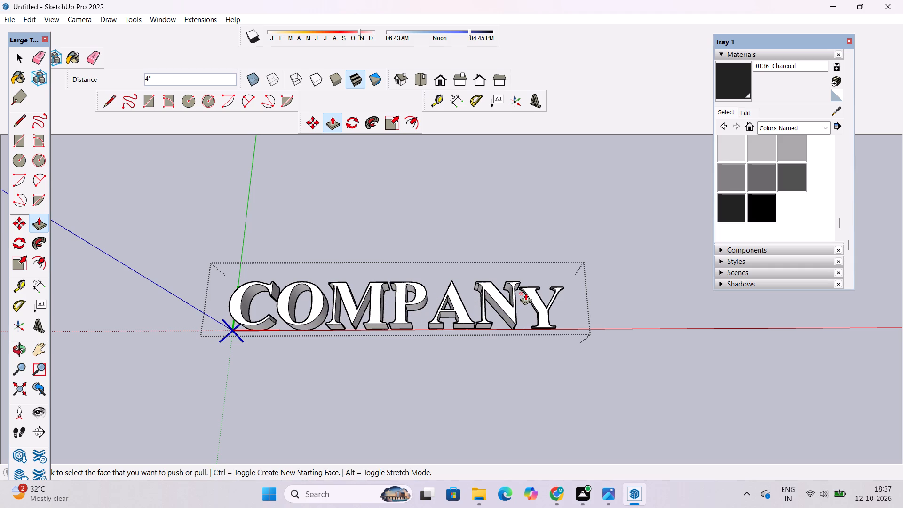
click(528, 293)
click(504, 311)
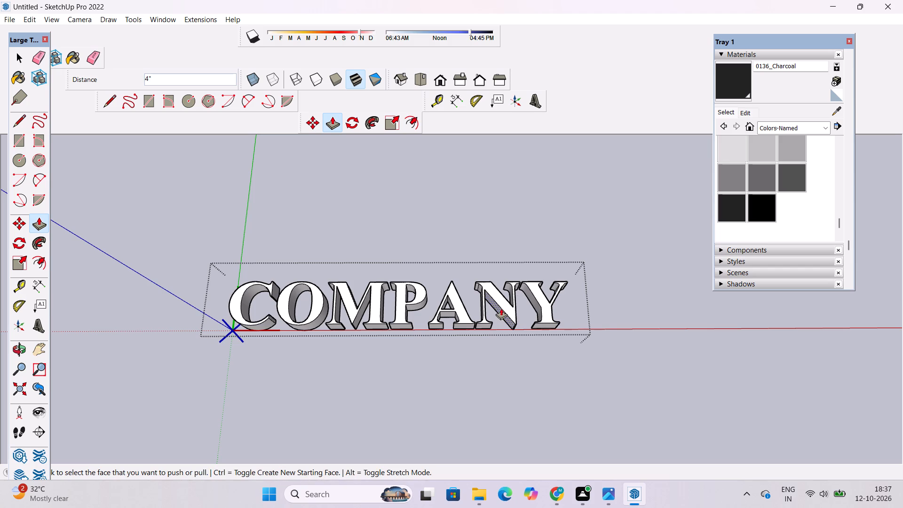
key(space)
click(593, 362)
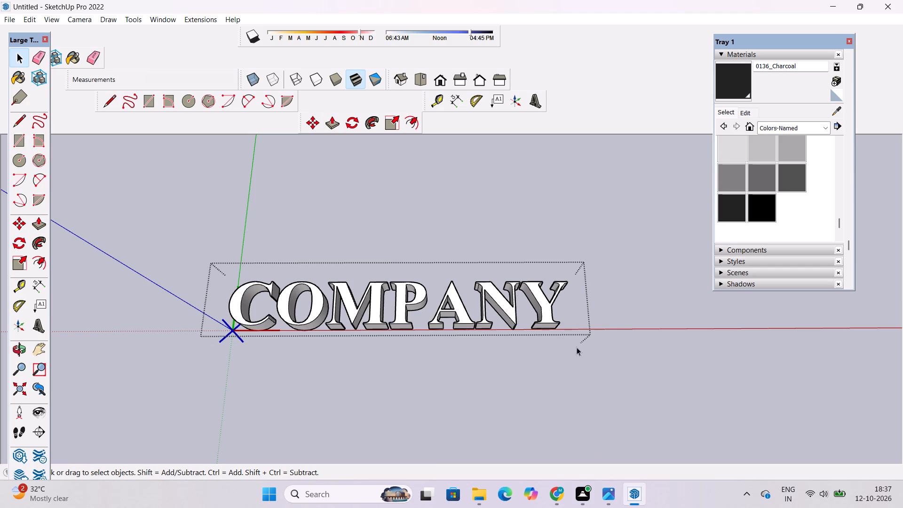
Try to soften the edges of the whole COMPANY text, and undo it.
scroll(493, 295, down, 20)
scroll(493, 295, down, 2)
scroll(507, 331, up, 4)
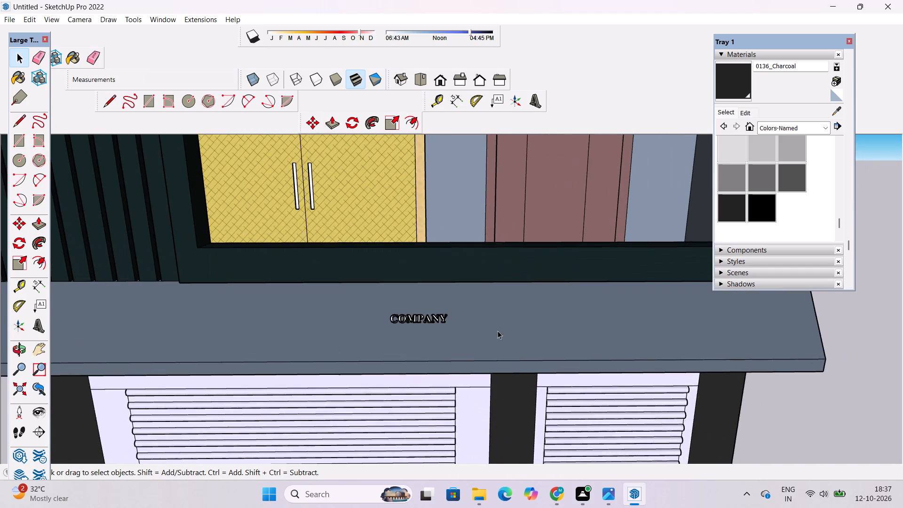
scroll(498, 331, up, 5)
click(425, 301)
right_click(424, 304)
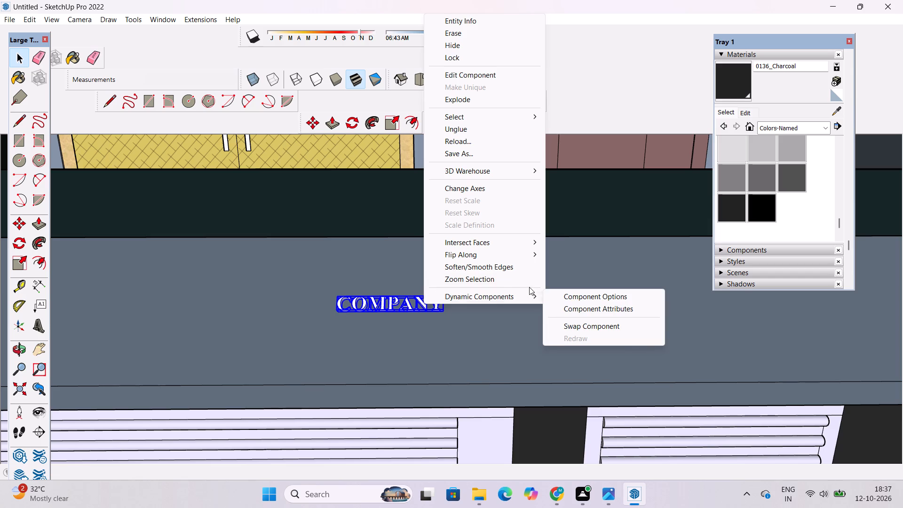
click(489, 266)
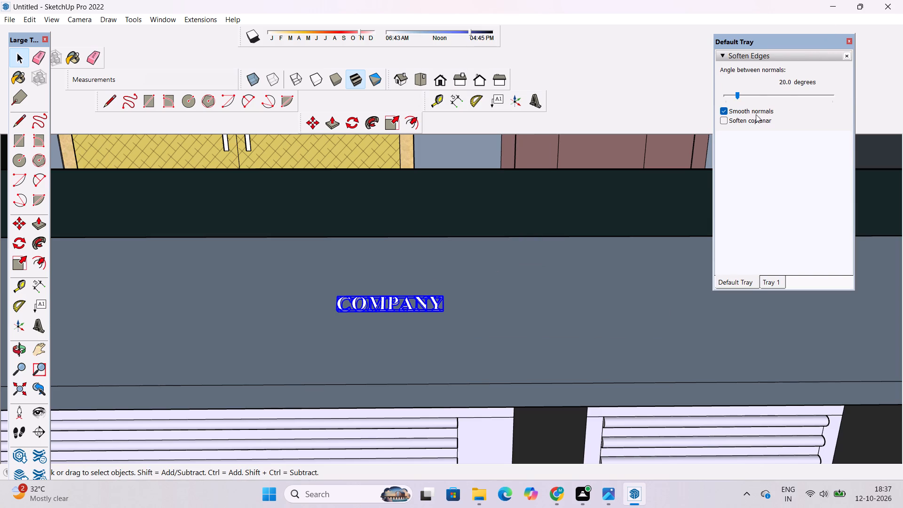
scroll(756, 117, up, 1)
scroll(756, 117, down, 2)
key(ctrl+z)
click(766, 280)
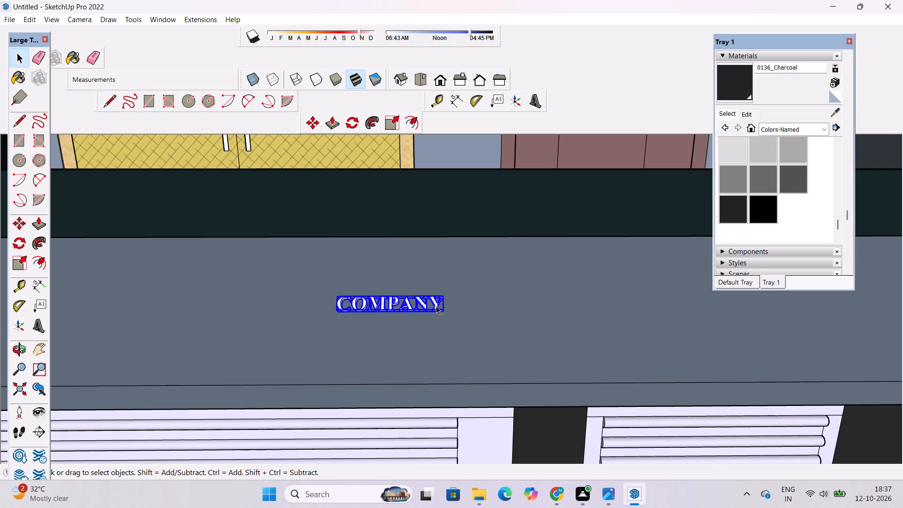
Widen the COMPANY text along the red axis by a scale factor of 1.40.
scroll(425, 299, up, 3)
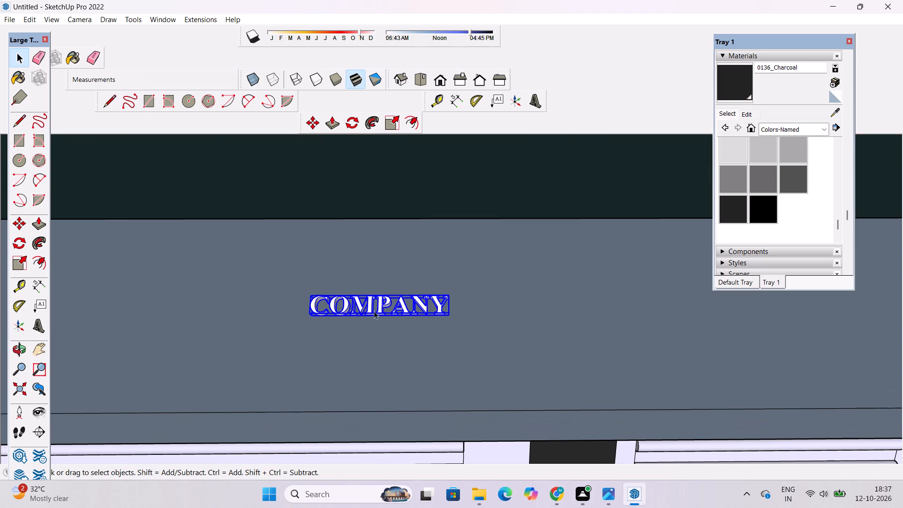
key(s)
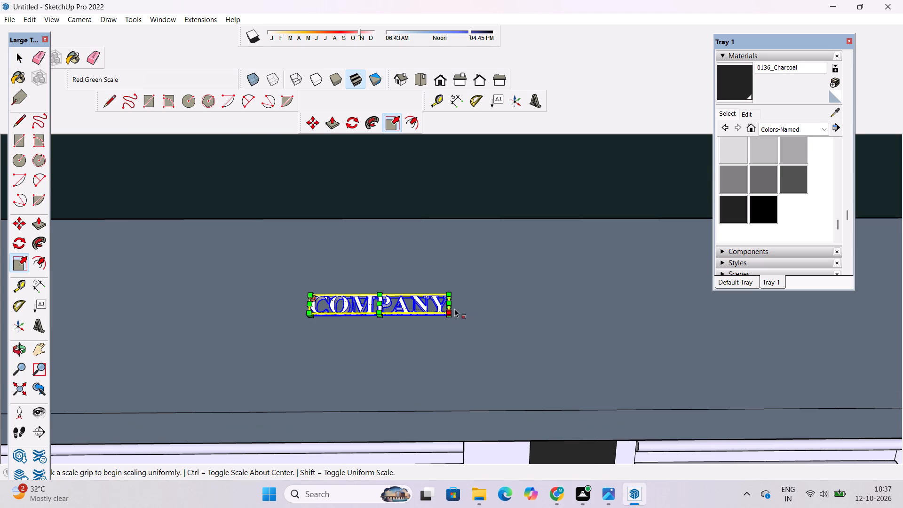
scroll(452, 305, up, 18)
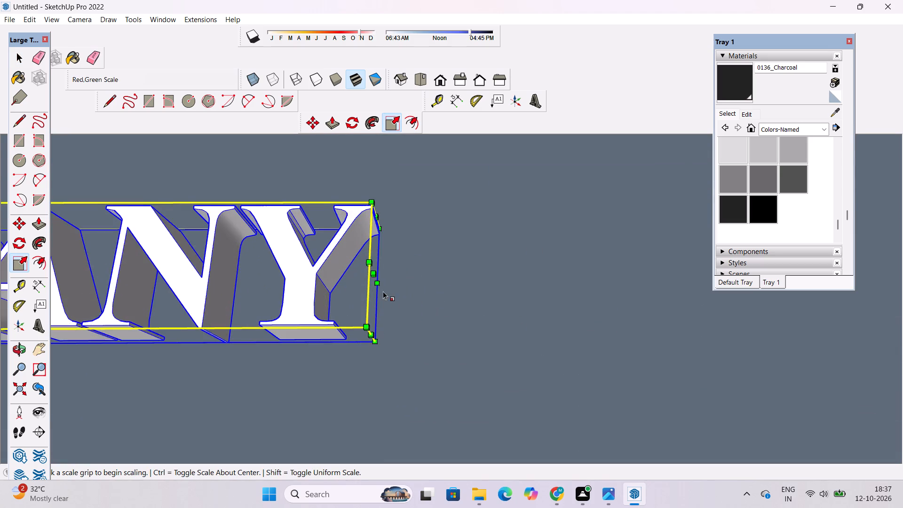
scroll(383, 291, up, 2)
click(374, 268)
scroll(418, 275, down, 7)
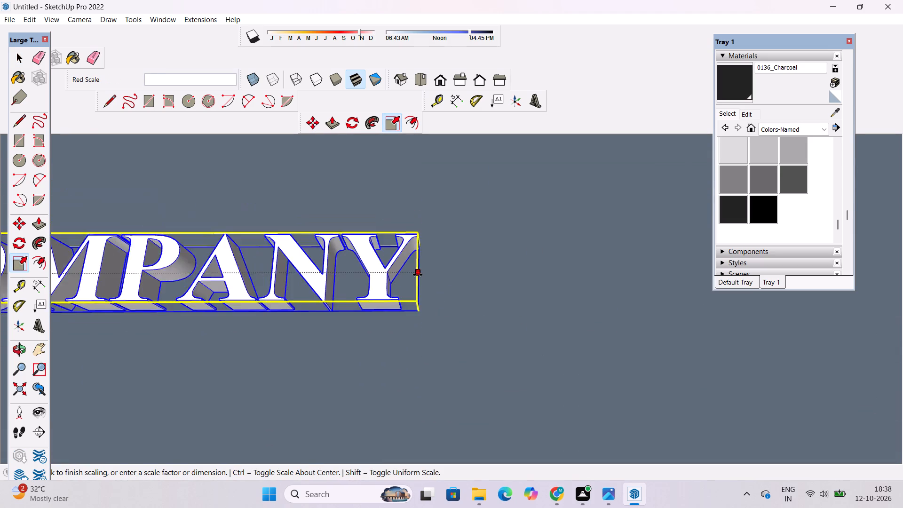
scroll(418, 275, down, 7)
click(523, 289)
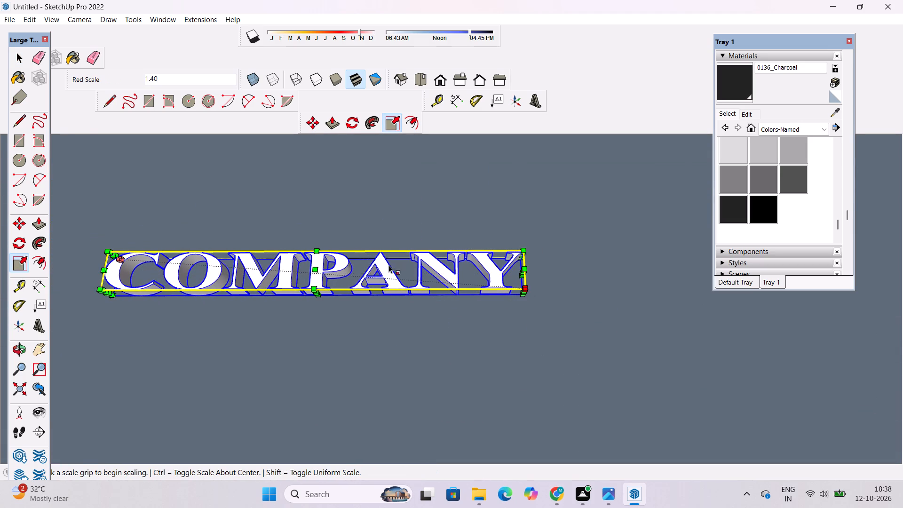
Scale the COMPANY text along the green axis to make its letters taller on the canopy.
scroll(327, 315, up, 8)
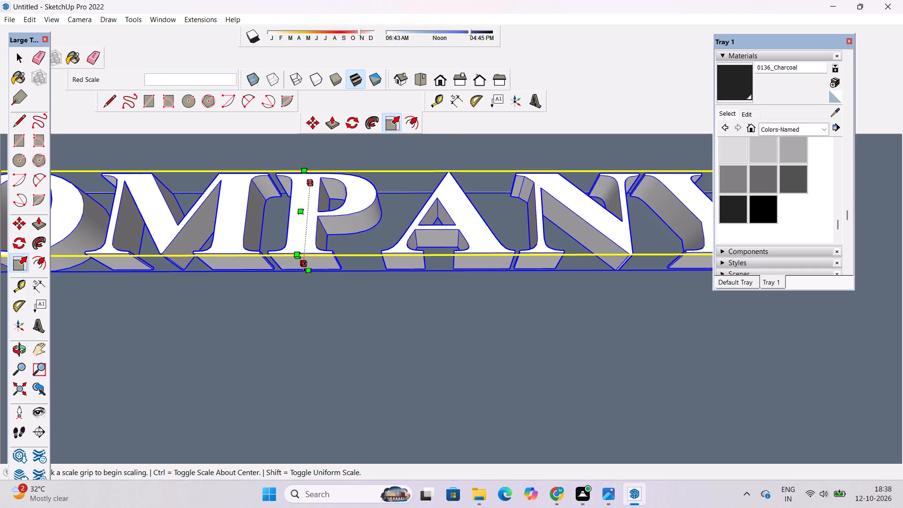
click(305, 267)
click(303, 304)
scroll(381, 278, down, 7)
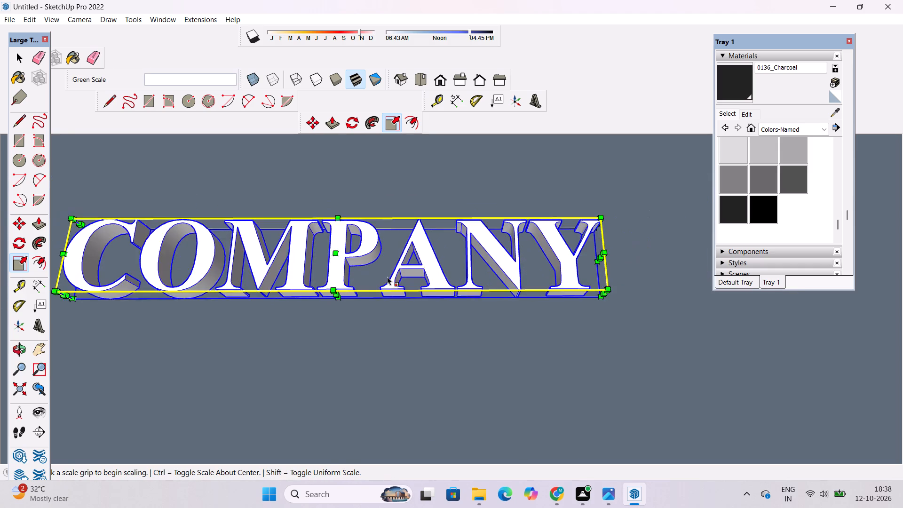
scroll(387, 277, down, 15)
key(space)
scroll(387, 248, down, 11)
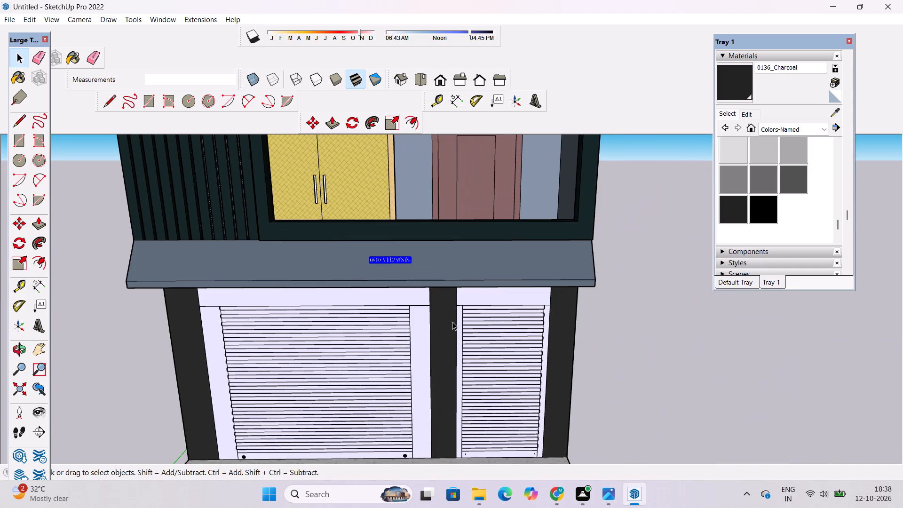
click(787, 375)
Delete the COMPANY 3D text from the canopy above the shutters.
scroll(337, 256, up, 14)
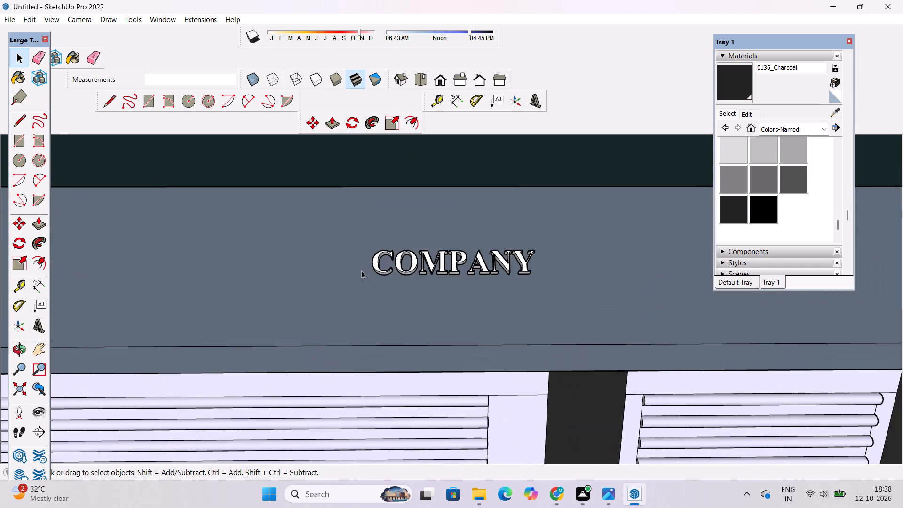
scroll(361, 271, down, 4)
scroll(456, 270, up, 4)
scroll(383, 269, down, 3)
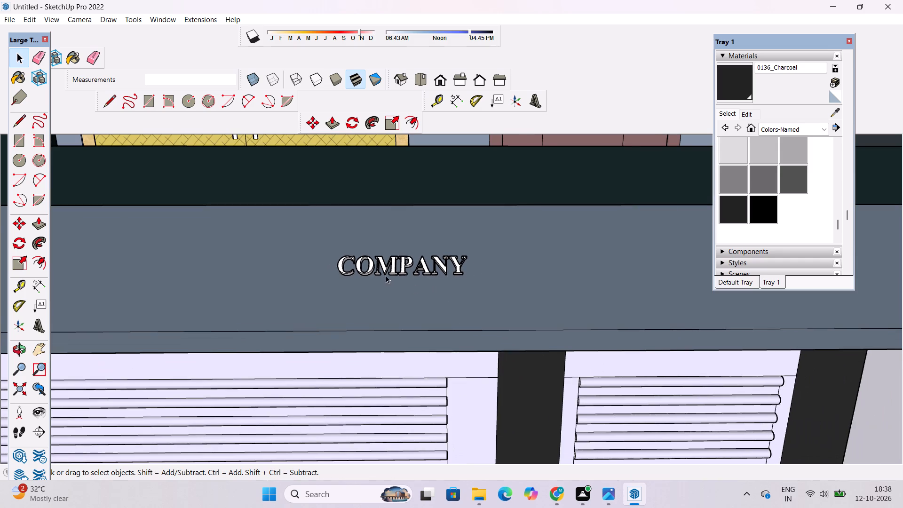
scroll(386, 275, down, 5)
click(414, 268)
right_click(414, 268)
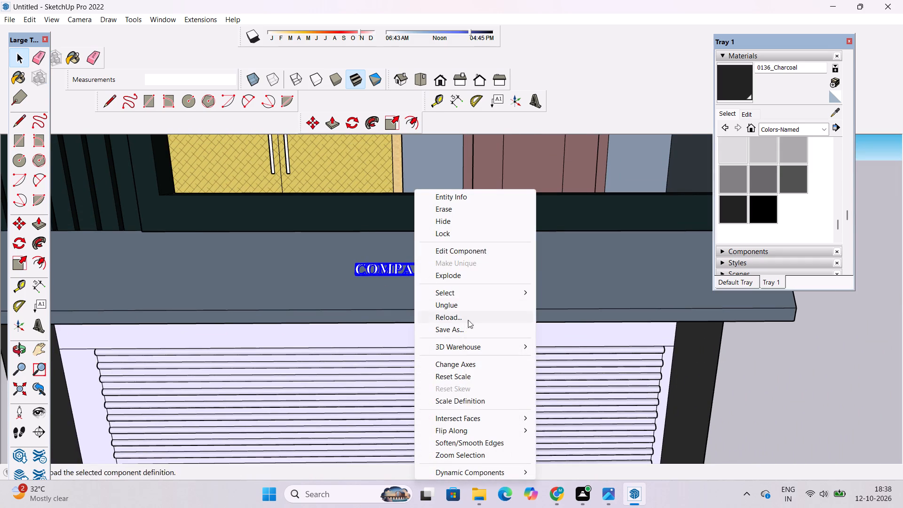
click(777, 388)
click(421, 270)
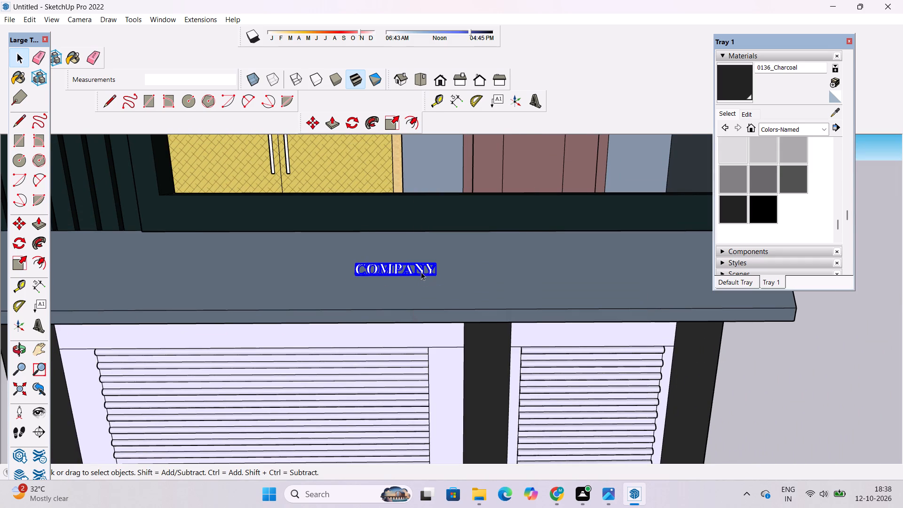
key(Delete)
Set up a 3D text reading COMPLEX in regular Times New Roman with a height of 10'.
scroll(420, 315, down, 11)
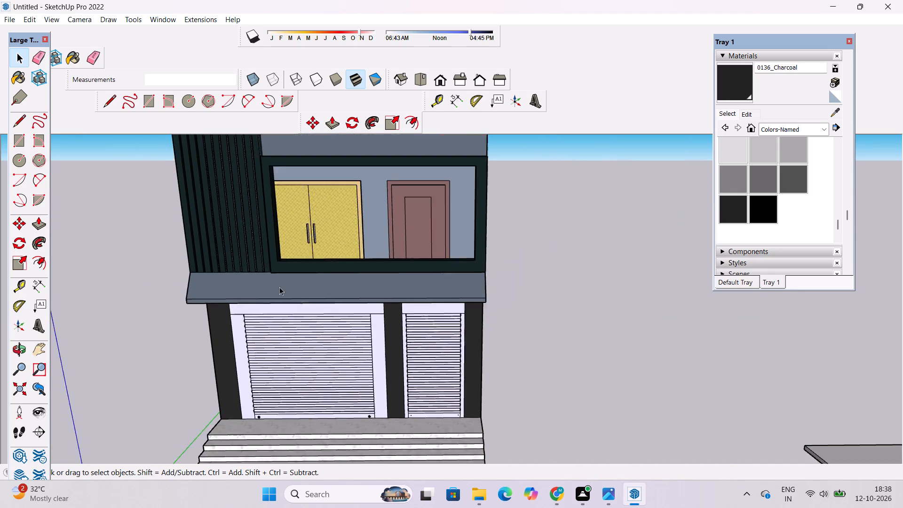
scroll(279, 287, down, 6)
click(33, 325)
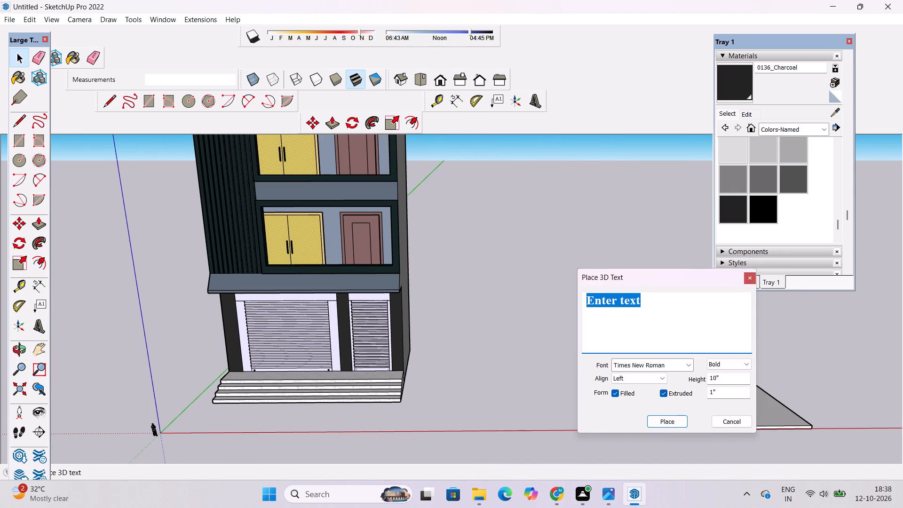
key(BackSpace)
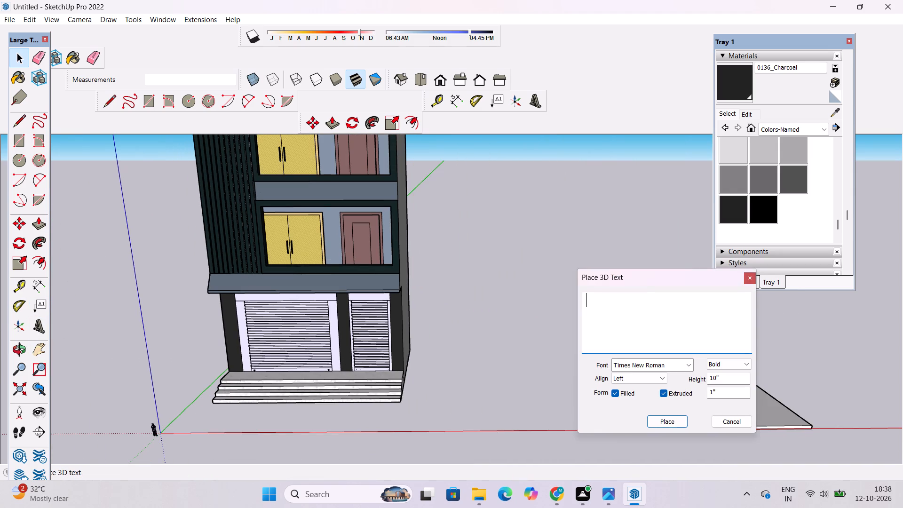
text(COM)
key(p)
text(ANY)
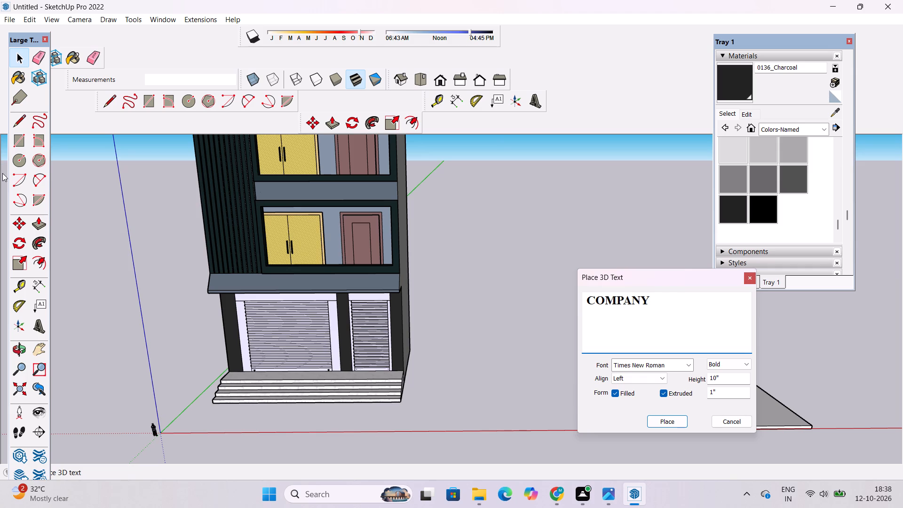
key(BackSpace)
key(BackSpace)
key(BackSpace)
key(BackSpace)
text(PLEX)
click(749, 363)
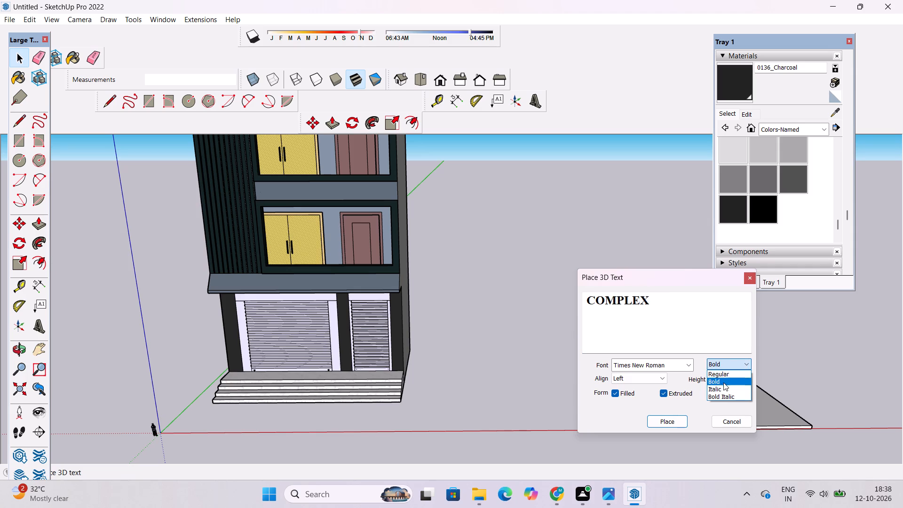
click(723, 375)
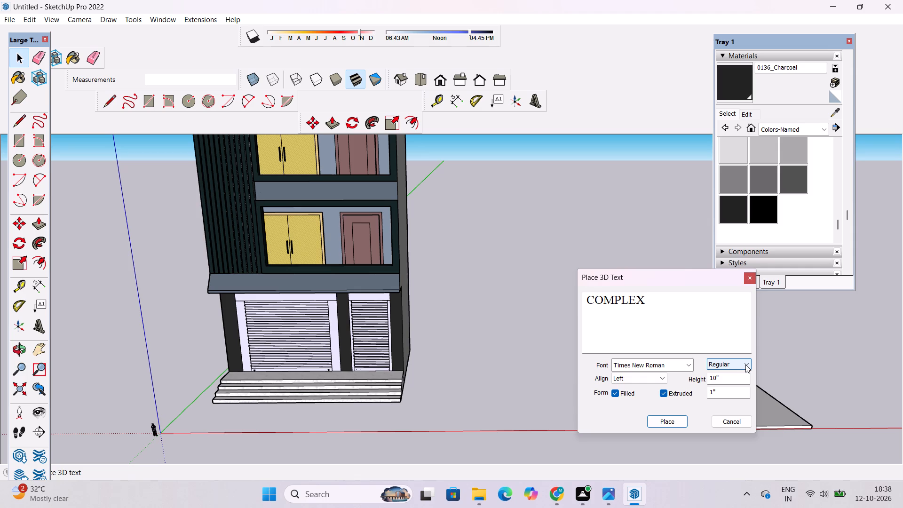
click(721, 379)
key(BackSpace)
key(apostrophe)
key(Return)
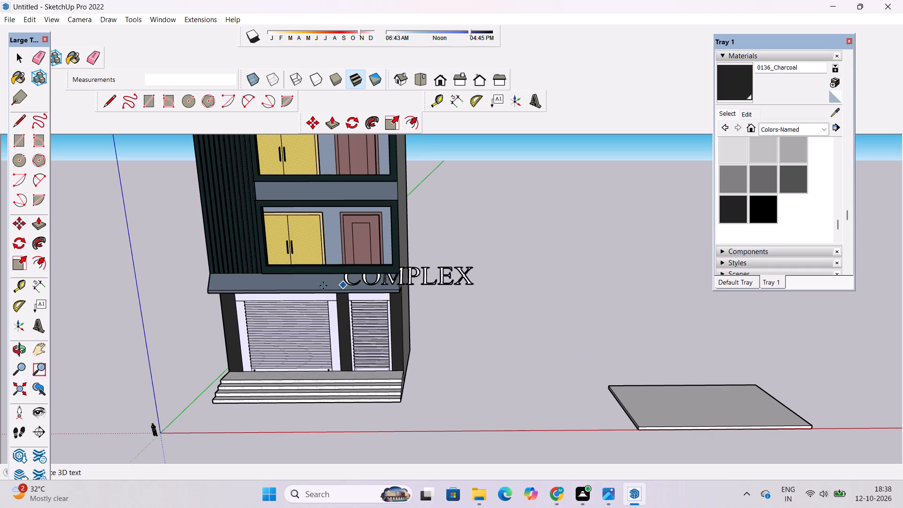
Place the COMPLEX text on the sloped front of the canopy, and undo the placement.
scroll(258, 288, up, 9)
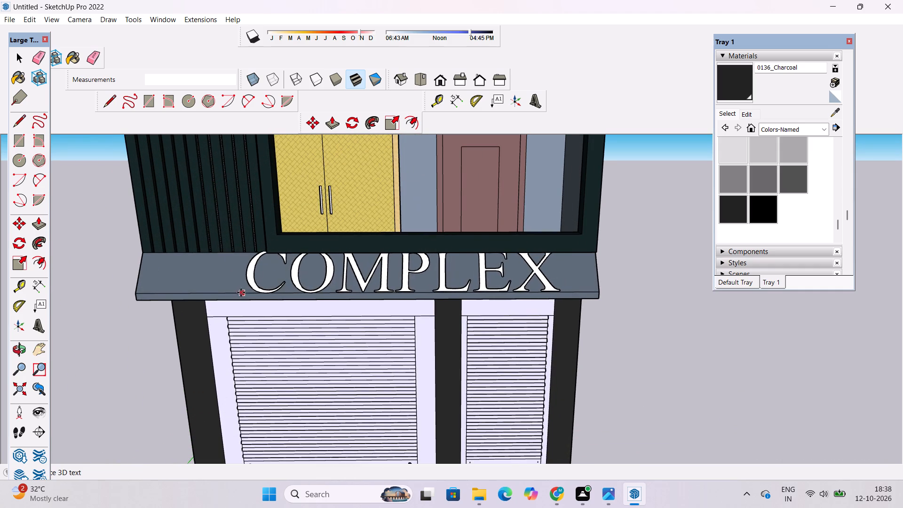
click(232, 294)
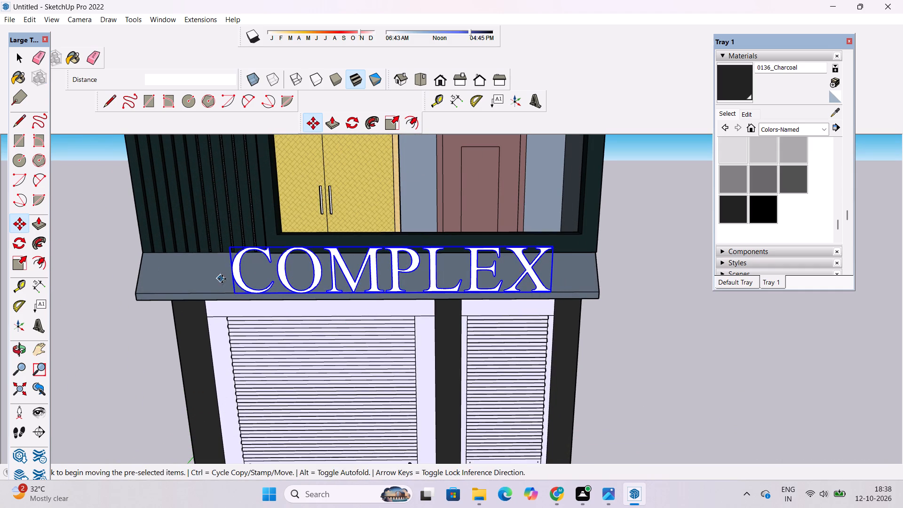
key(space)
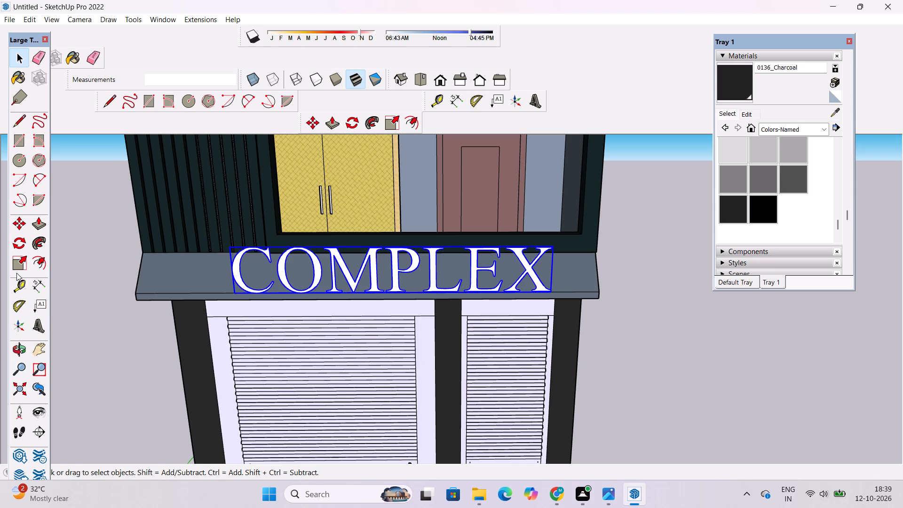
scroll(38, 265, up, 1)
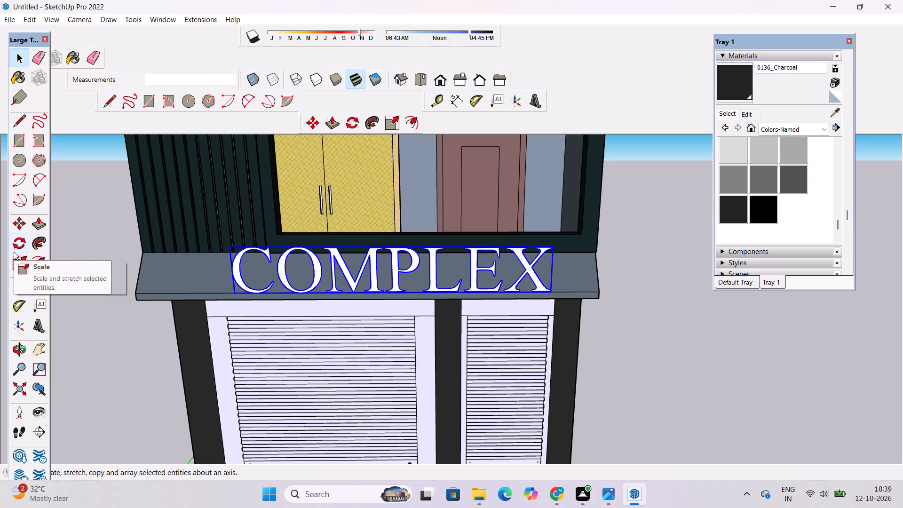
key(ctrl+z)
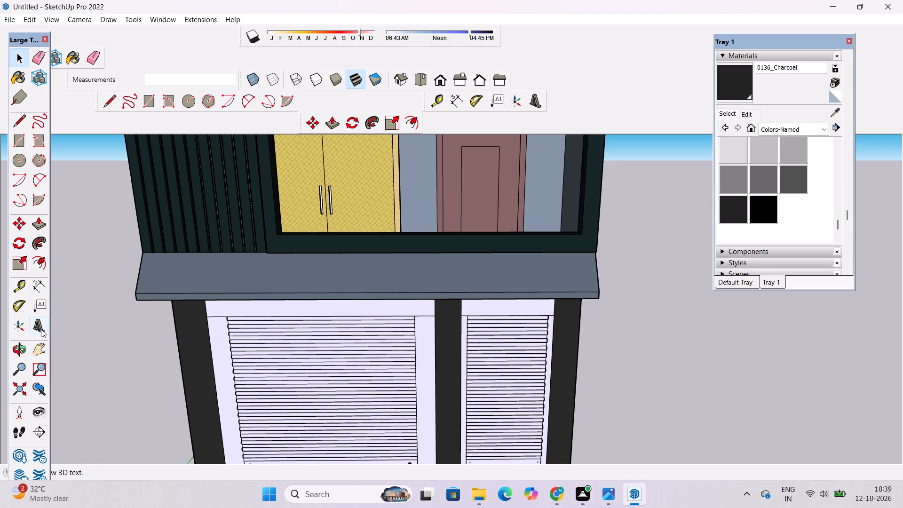
Start a new 3D text and replace the placeholder with COMPLEX.
click(41, 329)
click(643, 299)
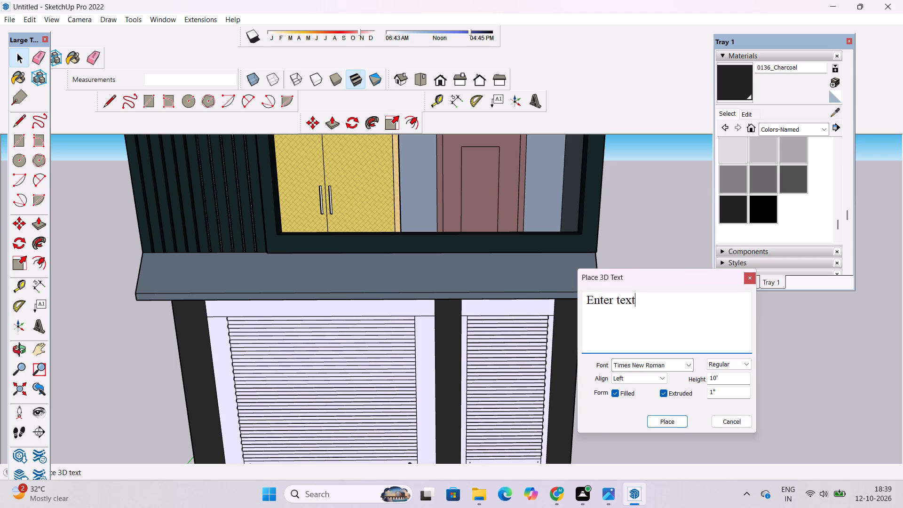
key(BackSpace)
key(BackSpace)
key(BackSpace)
key(BackSpace)
key(BackSpace)
key(BackSpace)
key(BackSpace)
key(BackSpace)
key(BackSpace)
key(BackSpace)
key(BackSpace)
key(BackSpace)
key(BackSpace)
key(BackSpace)
key(BackSpace)
key(BackSpace)
key(BackSpace)
key(BackSpace)
key(c)
text(OMPLEX)
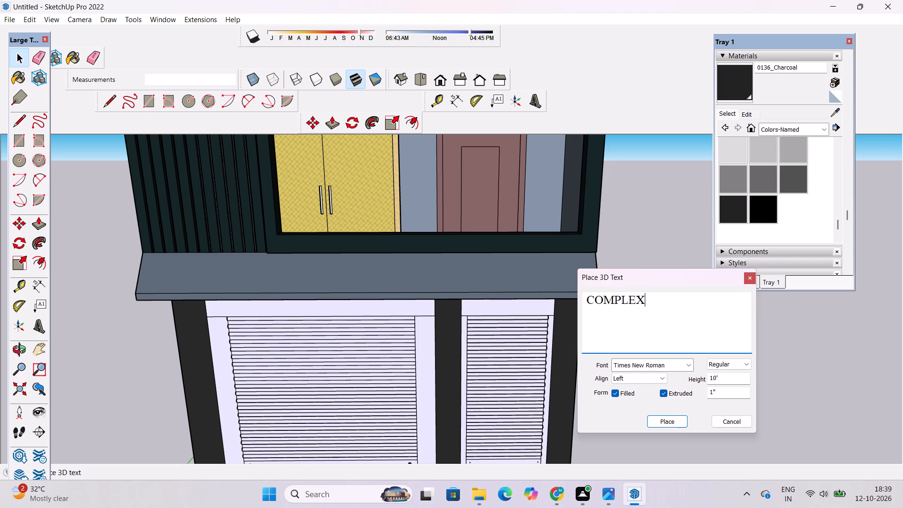
Centre-align the COMPLEX text, set its extrusion to 4", and place it on the canopy's sloped front above the shutters.
click(660, 379)
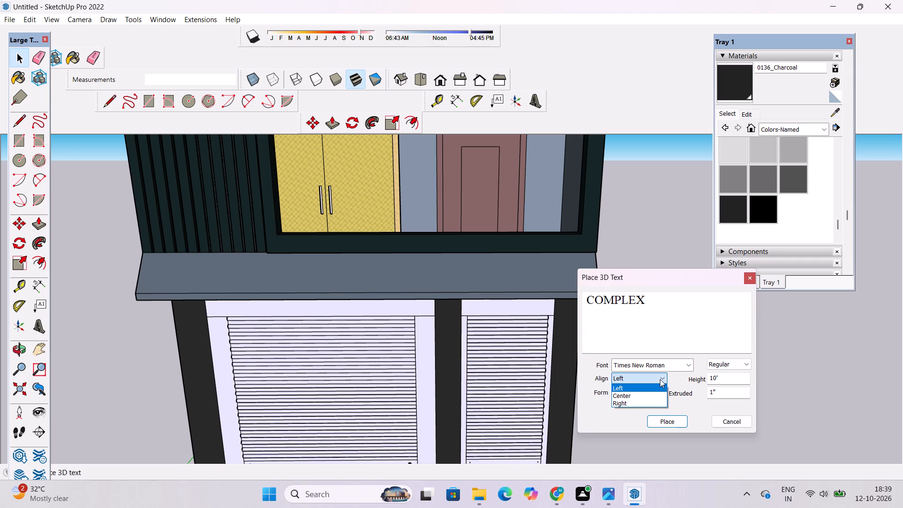
click(640, 397)
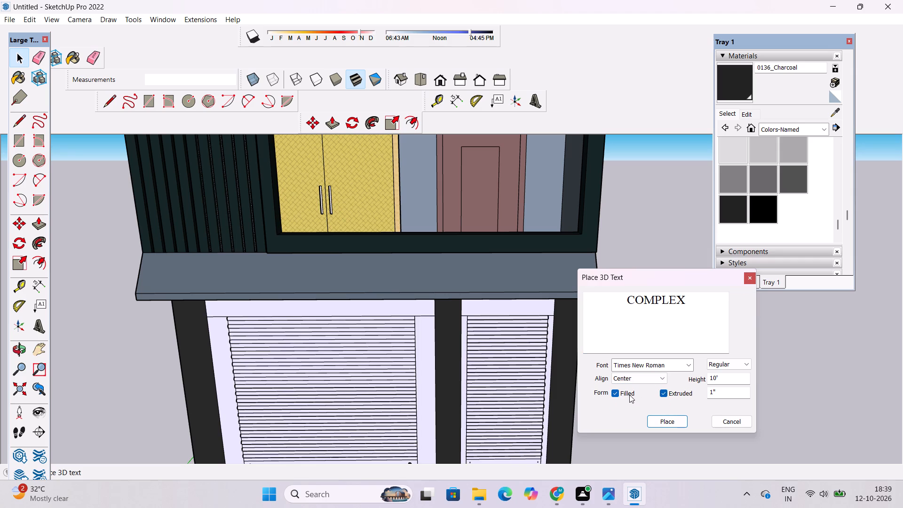
click(719, 390)
key(BackSpace)
key(BackSpace)
key(4)
key(shift+quotedbl)
key(Return)
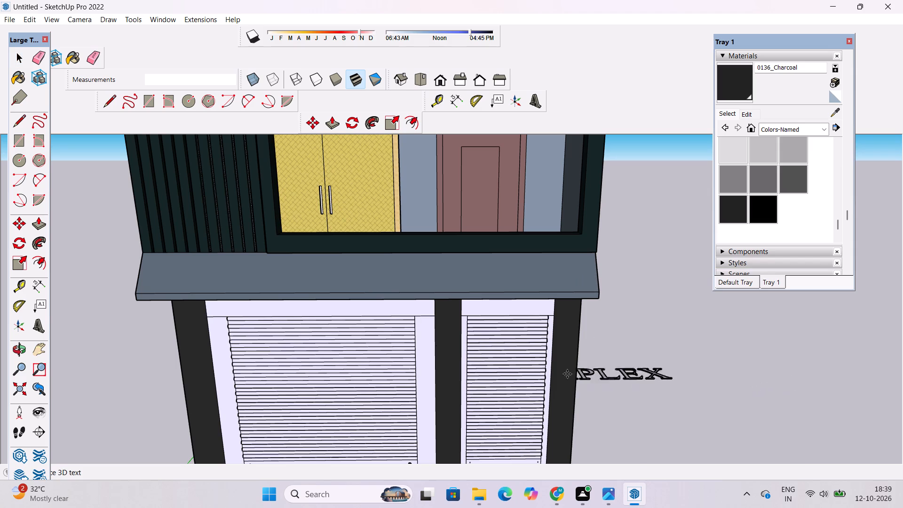
scroll(388, 295, up, 5)
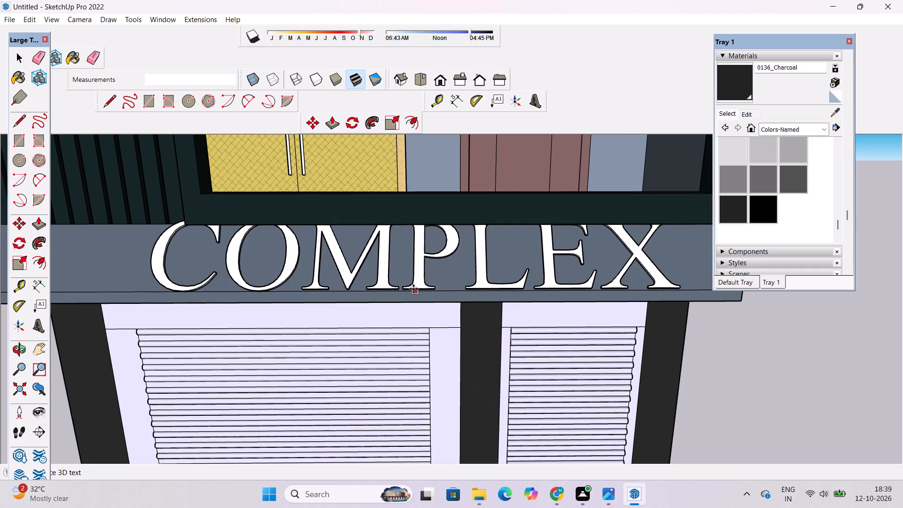
click(402, 294)
scroll(317, 333, down, 5)
key(space)
click(688, 281)
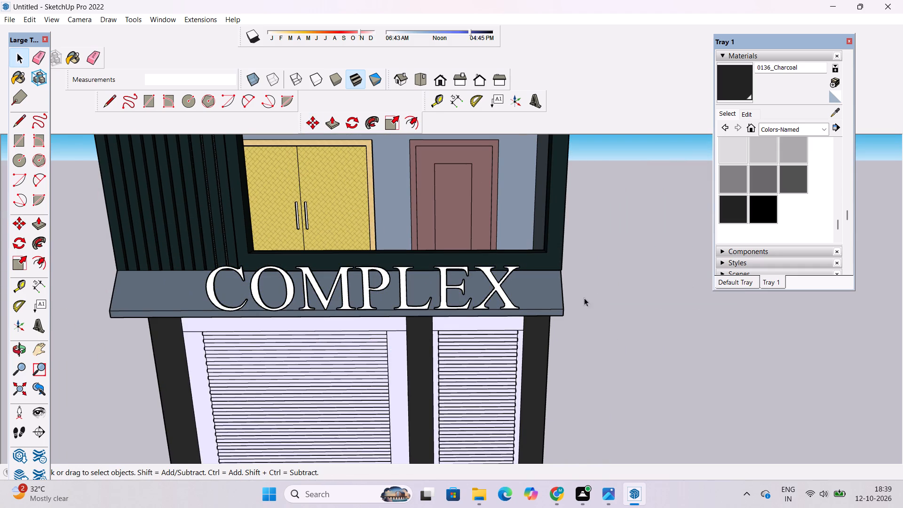
Examine the COMPLEX text on the canopy from the side and from the front.
scroll(461, 302, up, 4)
key(o)
drag(615, 344, 298, 407)
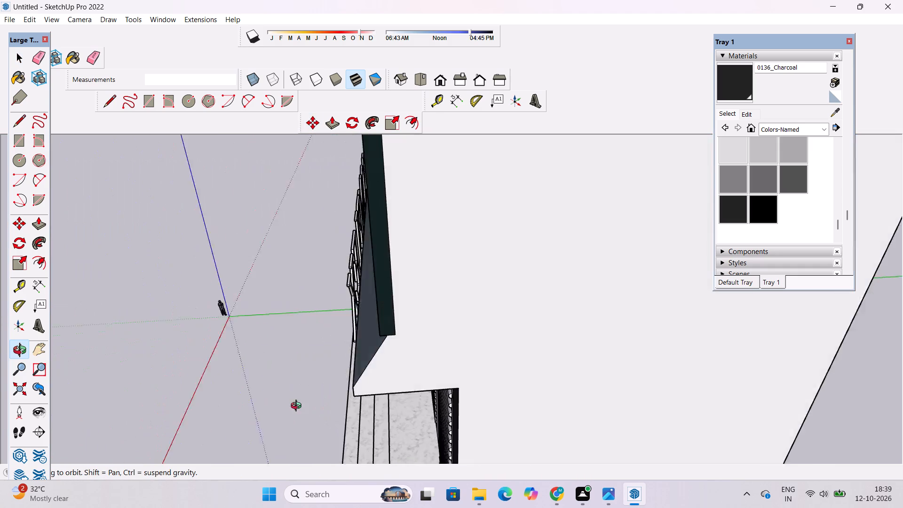
drag(298, 407, 589, 371)
scroll(277, 286, down, 4)
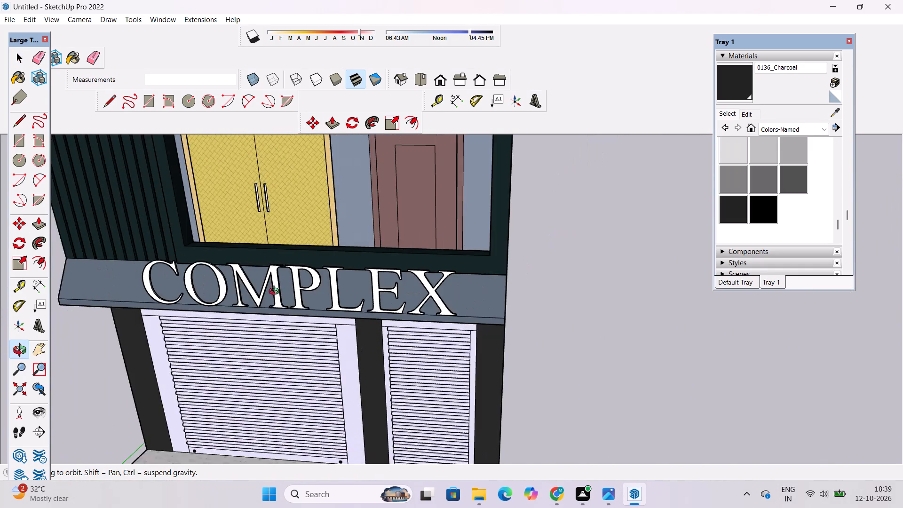
drag(276, 293, 363, 361)
drag(361, 362, 353, 311)
click(399, 337)
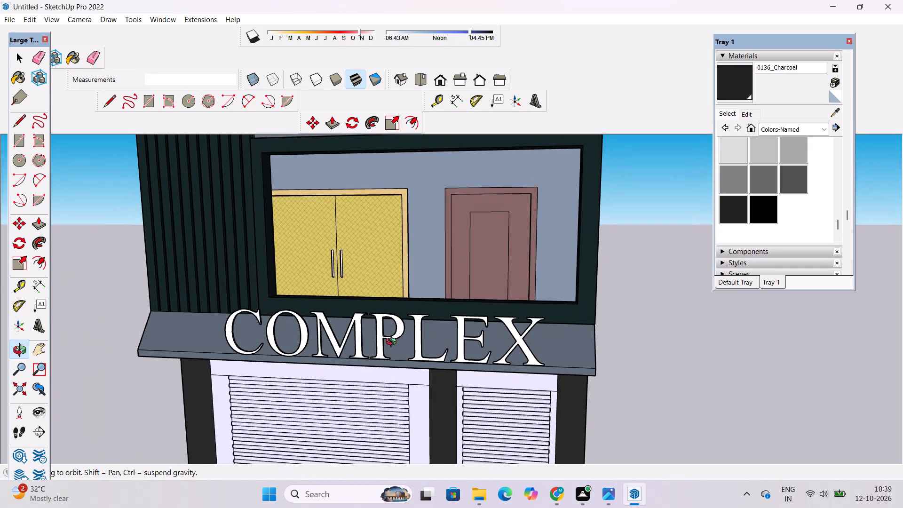
Examine the COMPLEX text on the canopy from several angles, close up and against the whole facade.
drag(393, 343, 388, 327)
drag(379, 332, 365, 344)
drag(365, 344, 370, 344)
key(space)
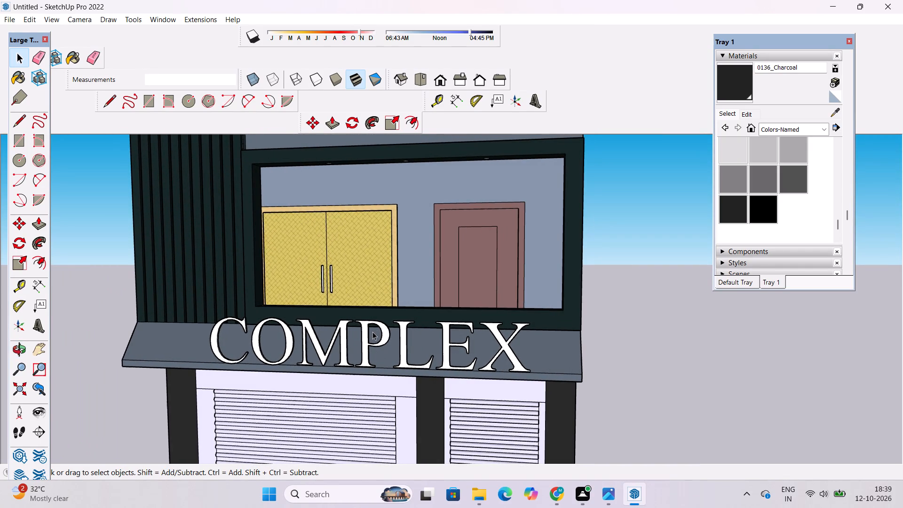
scroll(373, 332, down, 12)
scroll(589, 304, up, 5)
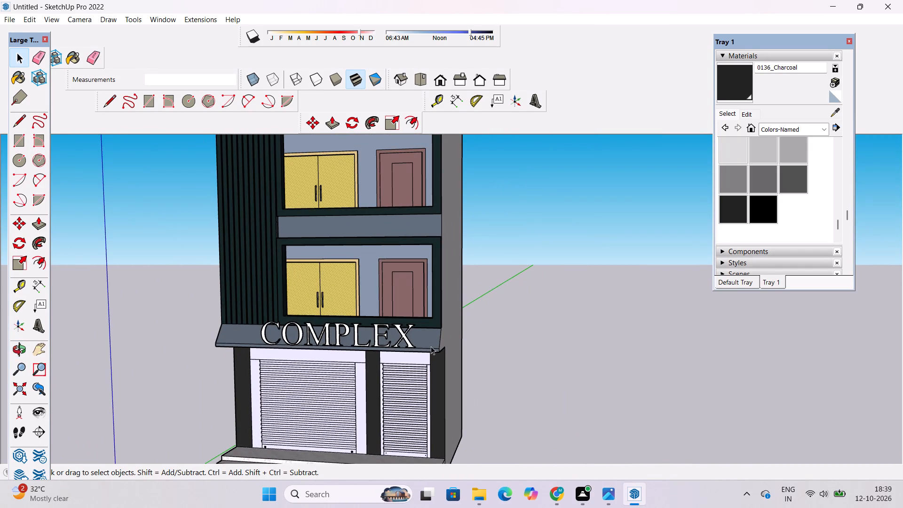
key(o)
scroll(428, 349, down, 3)
shift+drag(367, 360, 456, 350)
drag(440, 351, 510, 344)
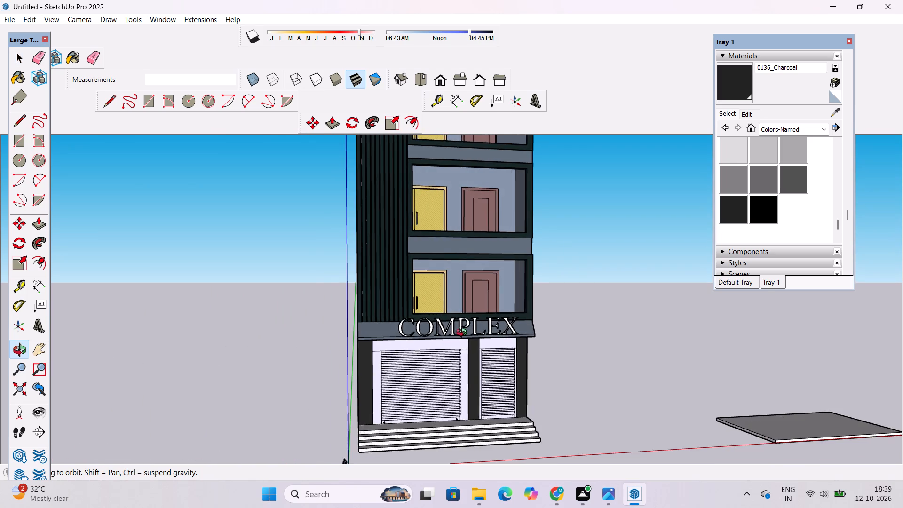
scroll(462, 333, up, 2)
shift+click(451, 334)
shift+scroll(448, 339, up, 3)
shift+drag(438, 337, 395, 329)
drag(395, 329, 407, 340)
key(space)
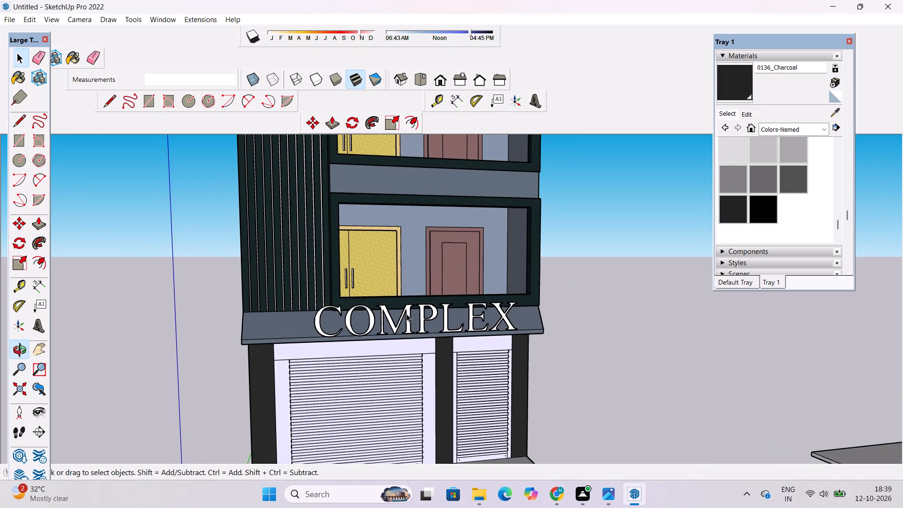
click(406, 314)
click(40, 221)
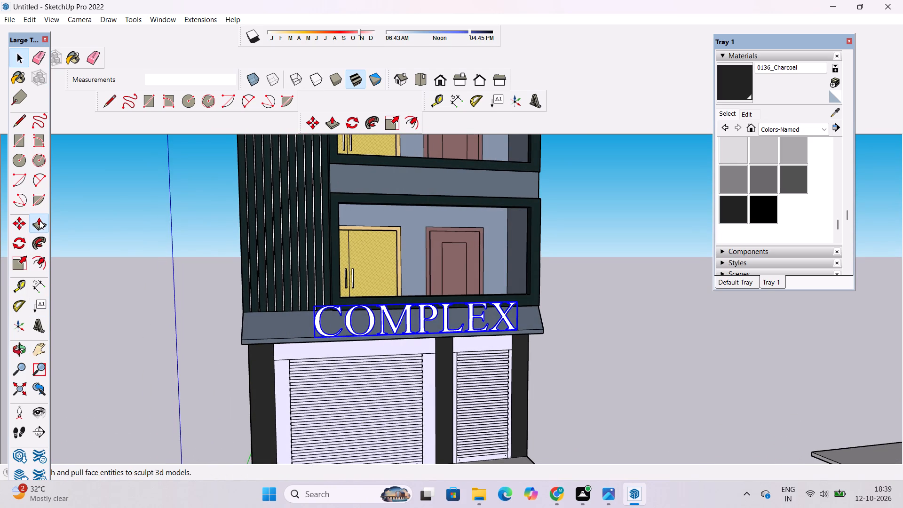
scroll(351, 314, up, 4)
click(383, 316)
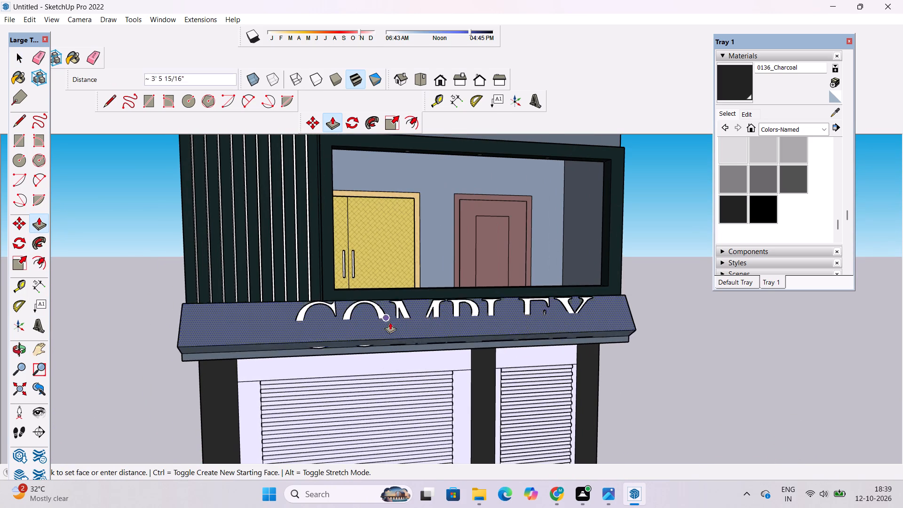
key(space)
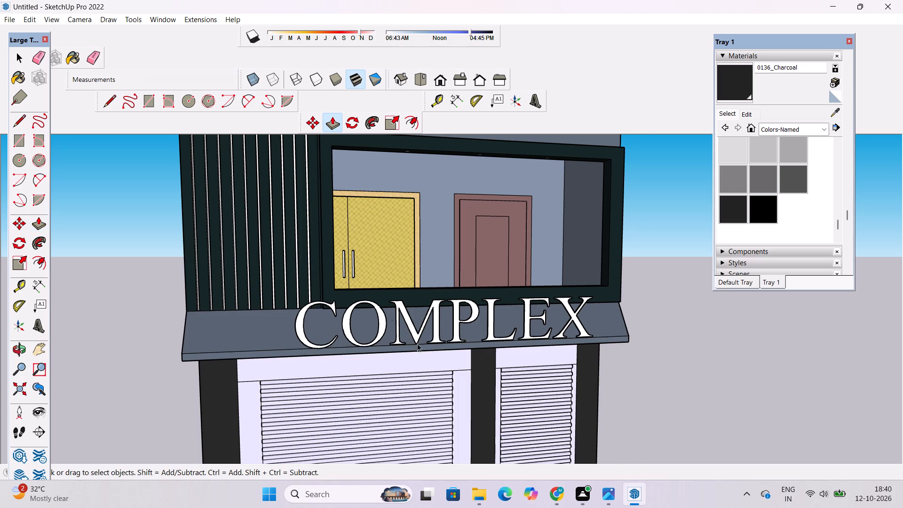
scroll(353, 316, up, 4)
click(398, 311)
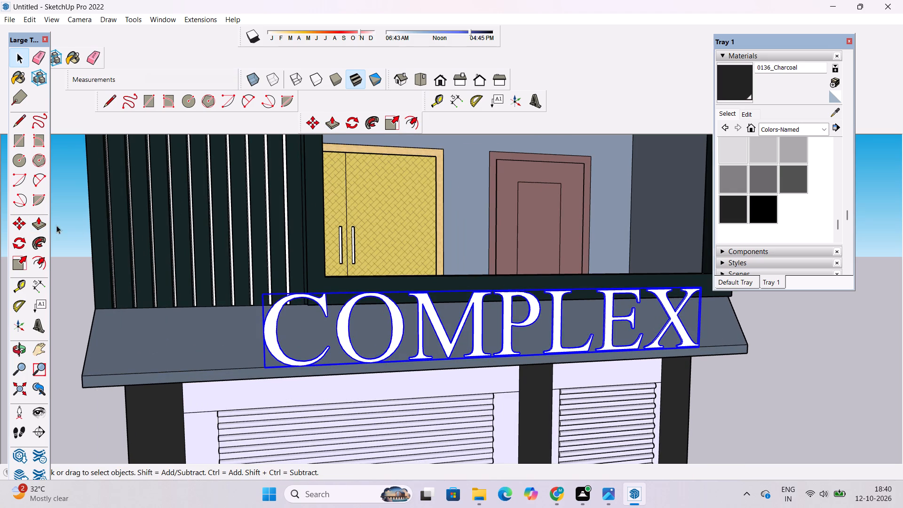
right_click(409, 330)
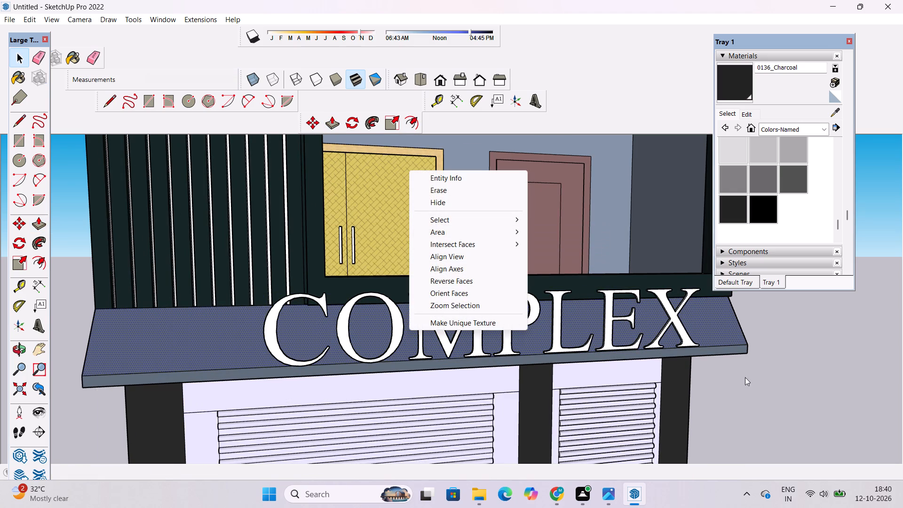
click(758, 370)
Open the COMPLEX text for editing and push/pull the front face of the letter C outward by 1'.
click(609, 319)
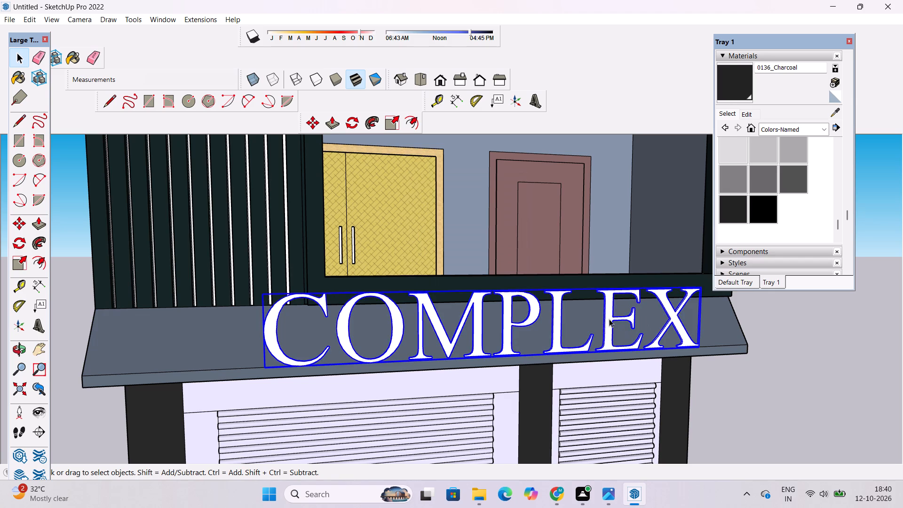
right_click(609, 319)
click(659, 89)
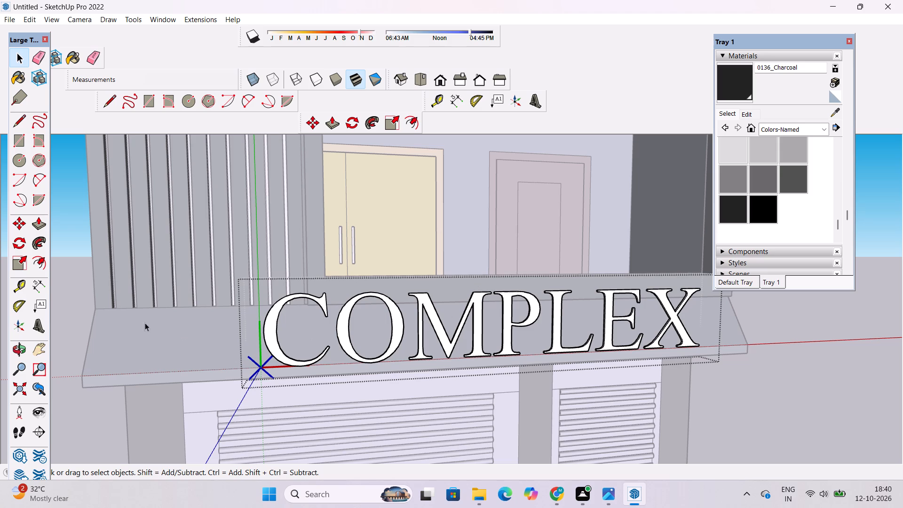
click(38, 223)
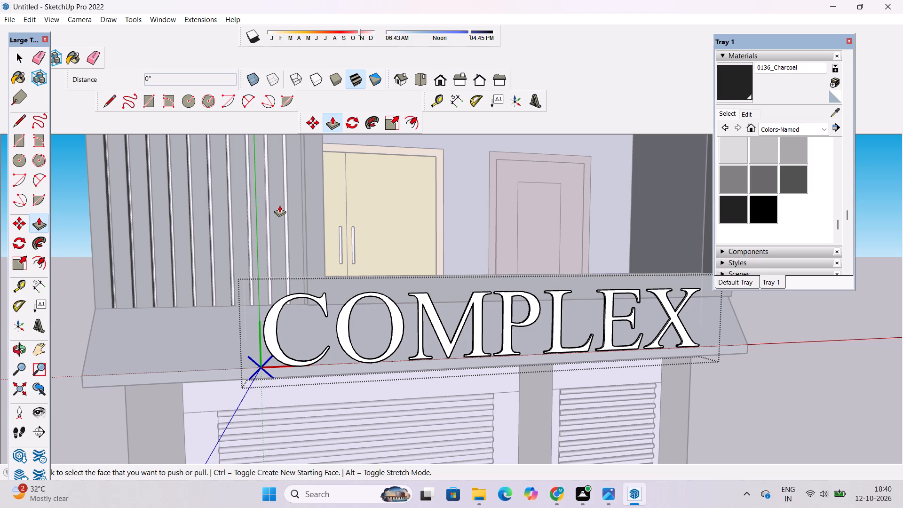
click(274, 306)
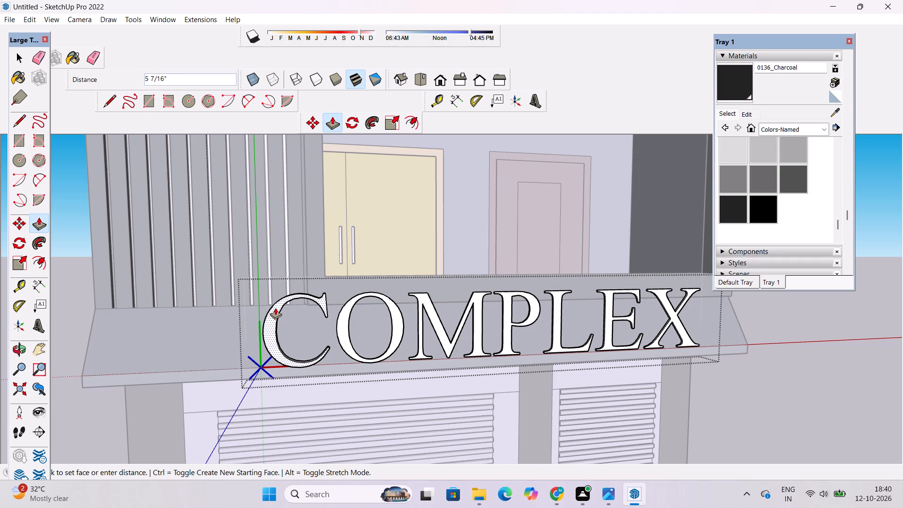
text(1')
key(Return)
Push/pull the front faces of the letters O, M, P, L, E and X outward by 1', flush with the C.
click(341, 318)
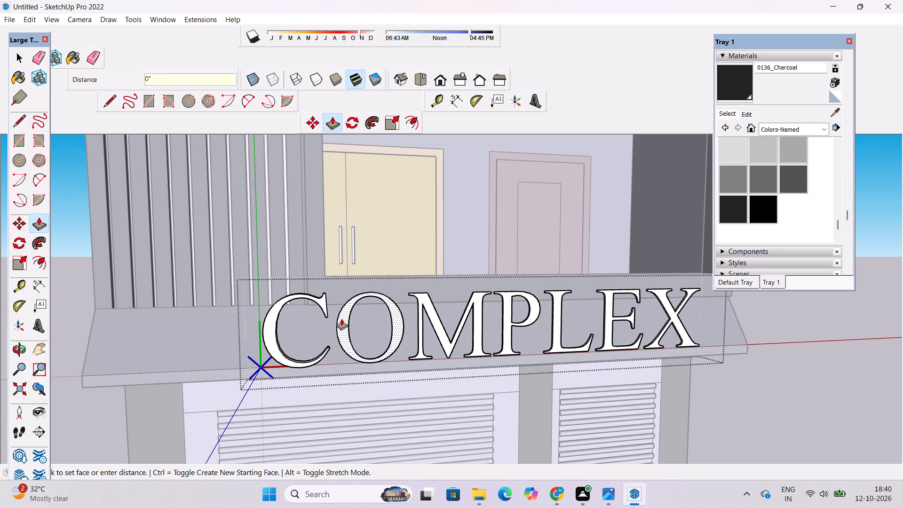
click(311, 363)
click(428, 297)
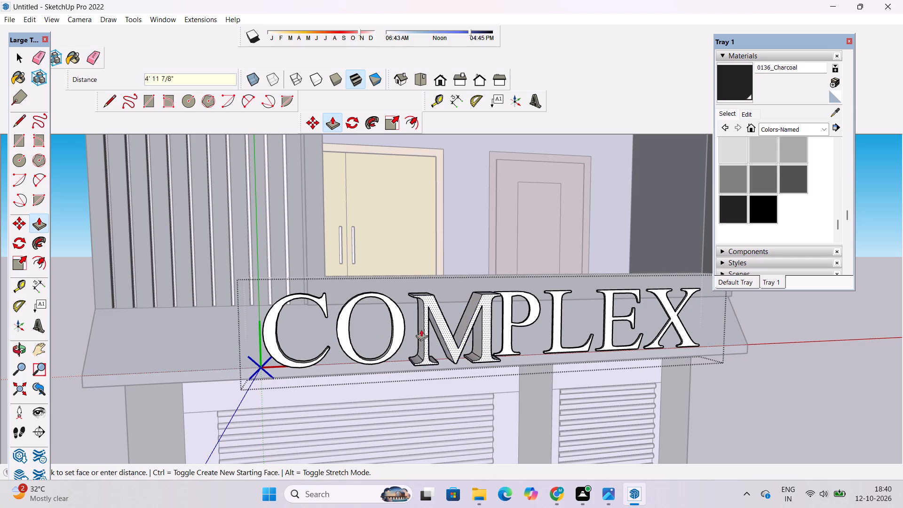
click(382, 360)
click(504, 292)
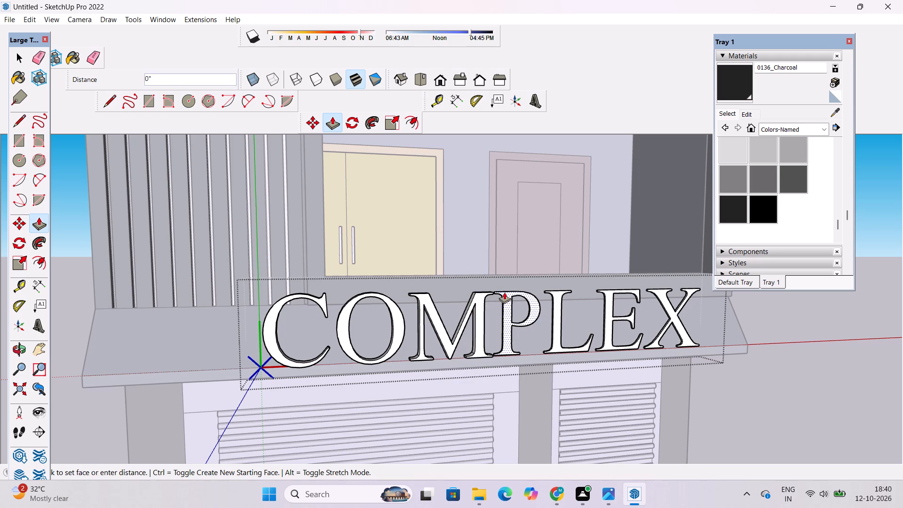
click(479, 356)
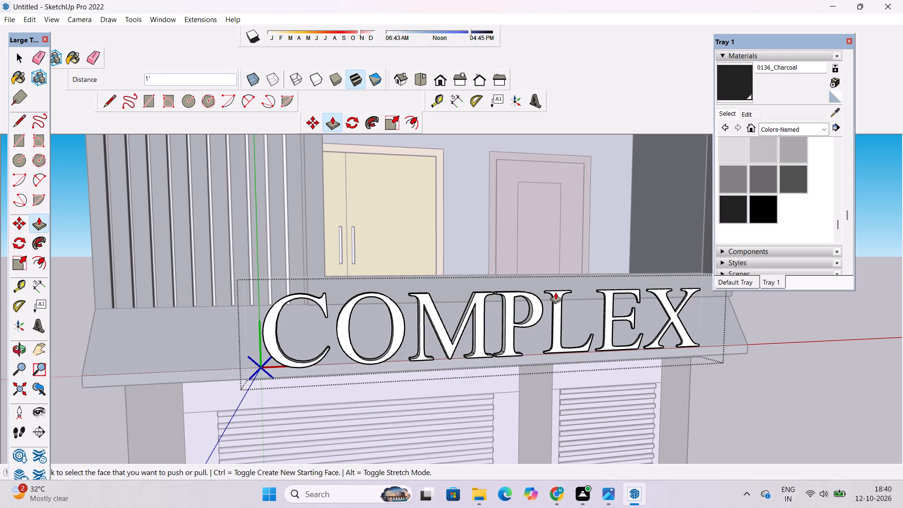
click(555, 292)
click(506, 331)
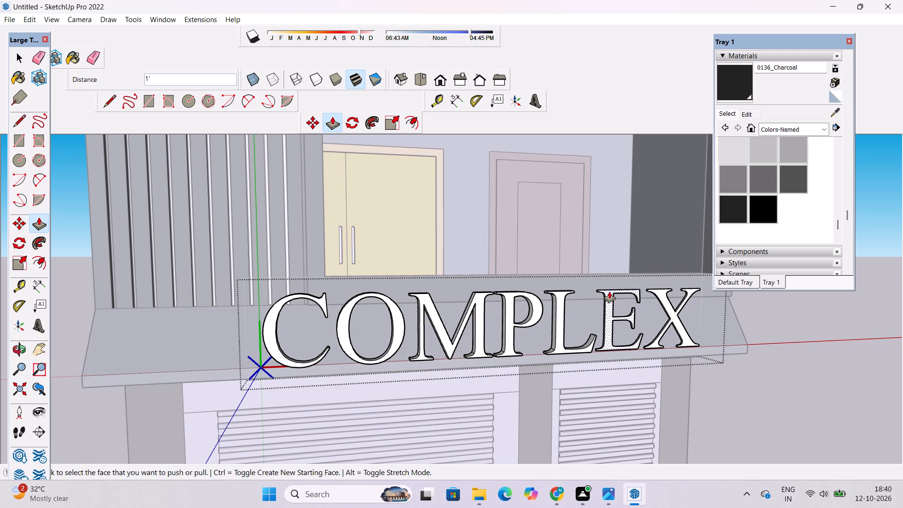
click(609, 291)
click(581, 349)
click(658, 289)
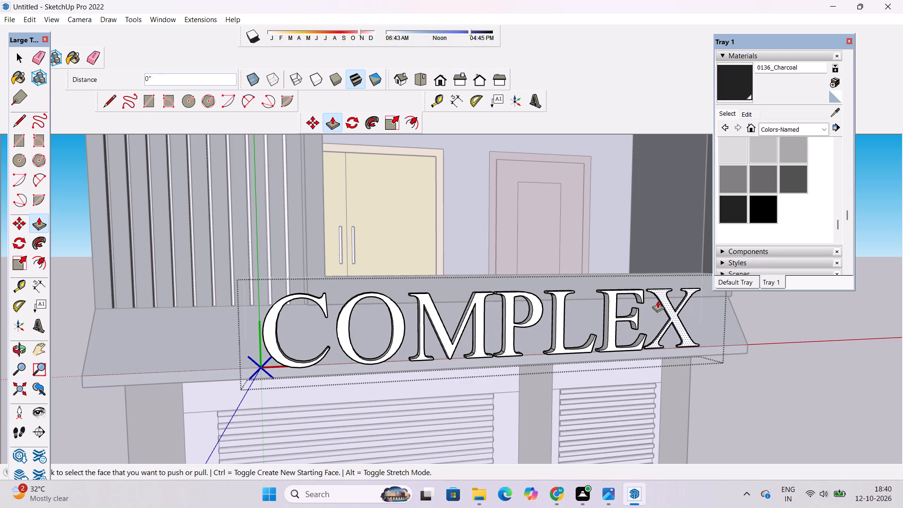
scroll(673, 289, up, 6)
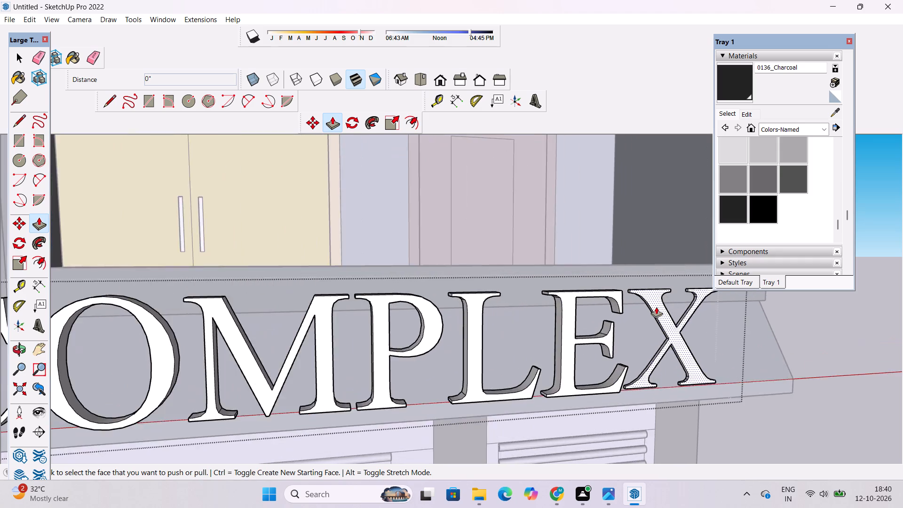
scroll(656, 307, up, 2)
click(650, 295)
click(613, 396)
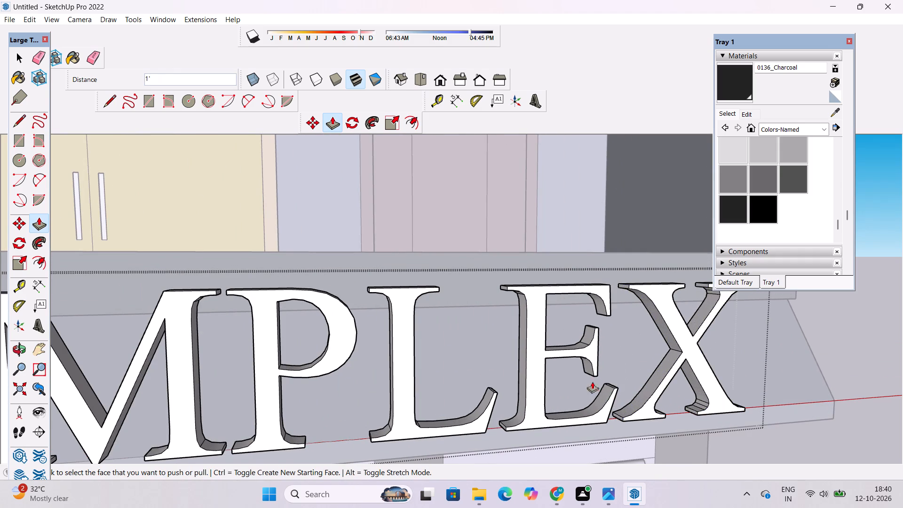
Examine the thickened COMPLEX letters from the side and the front, and finish editing the text.
scroll(467, 303, down, 6)
key(o)
scroll(409, 299, down, 6)
drag(669, 371, 492, 411)
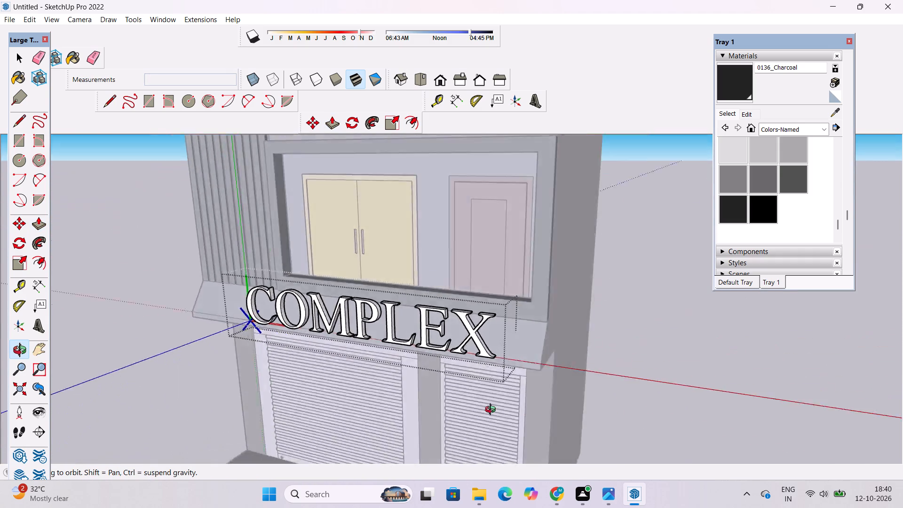
drag(492, 411, 351, 435)
scroll(366, 276, up, 5)
drag(391, 336, 464, 314)
scroll(473, 309, down, 5)
shift+drag(491, 350, 473, 336)
drag(466, 338, 544, 309)
scroll(540, 306, down, 4)
shift+drag(534, 306, 493, 289)
drag(493, 289, 517, 288)
key(space)
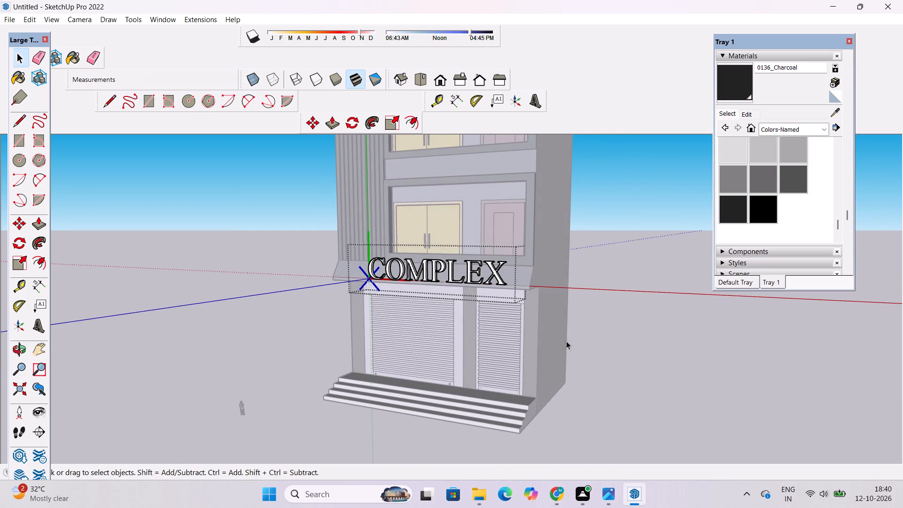
click(599, 333)
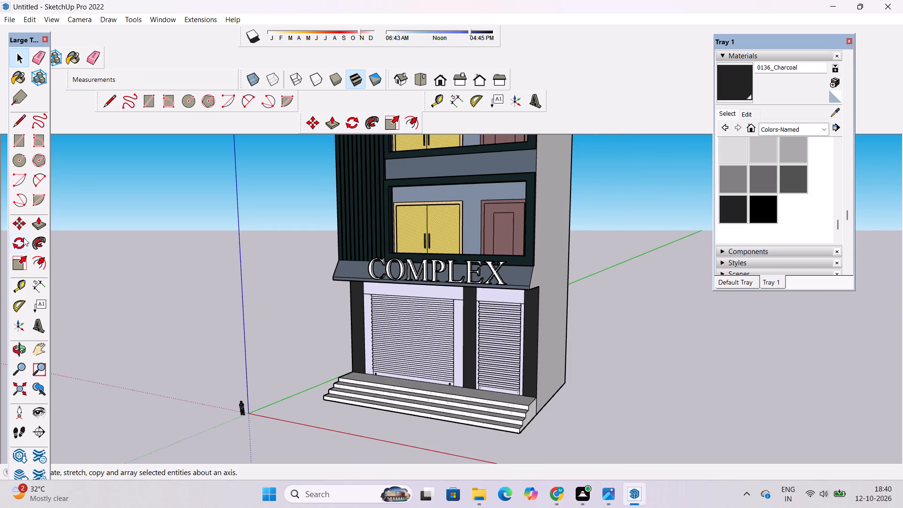
Examine the thickened COMPLEX sign on the canopy from the front, from afar with the upper floors, and close up.
click(19, 342)
scroll(206, 287, down, 4)
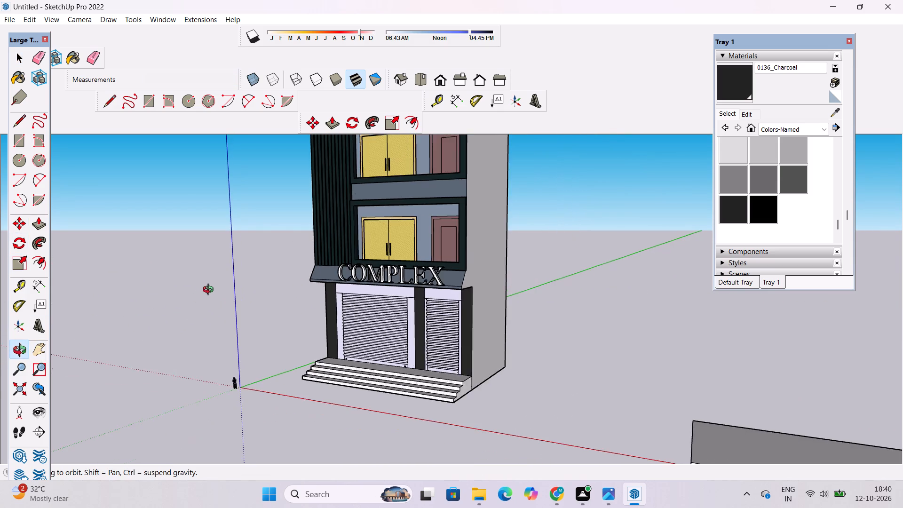
drag(255, 318, 412, 331)
scroll(396, 309, up, 4)
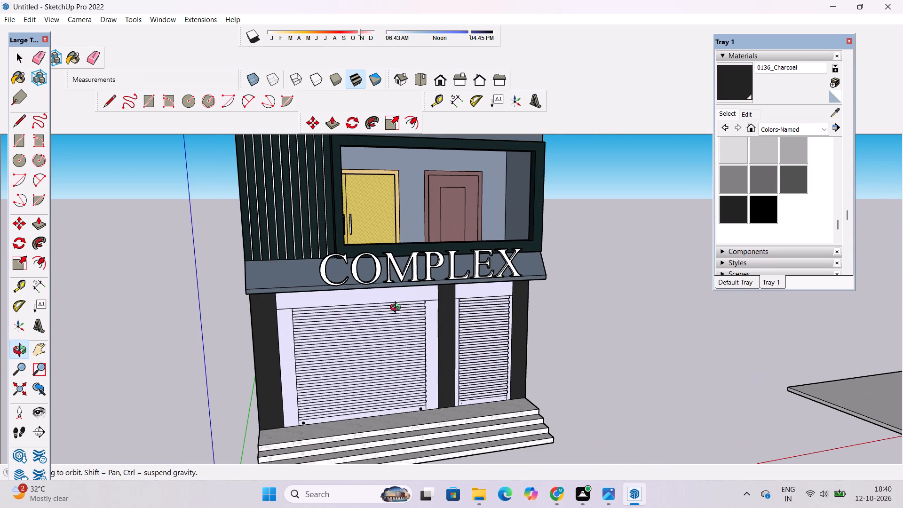
scroll(395, 332, up, 4)
scroll(385, 289, down, 4)
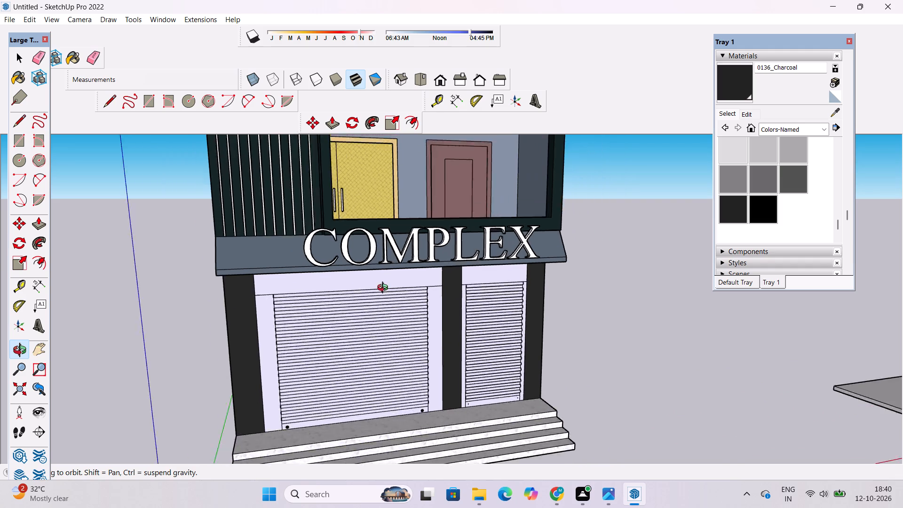
scroll(385, 289, down, 2)
shift+drag(499, 275, 453, 319)
scroll(423, 296, down, 3)
drag(444, 341, 385, 285)
scroll(384, 282, down, 6)
drag(378, 307, 419, 381)
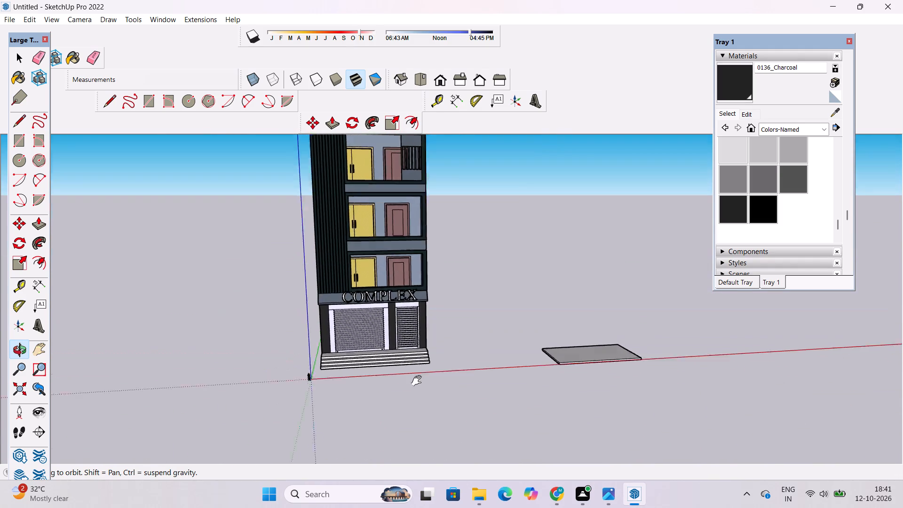
drag(419, 381, 426, 397)
scroll(396, 317, up, 11)
drag(369, 381, 467, 410)
scroll(383, 333, up, 9)
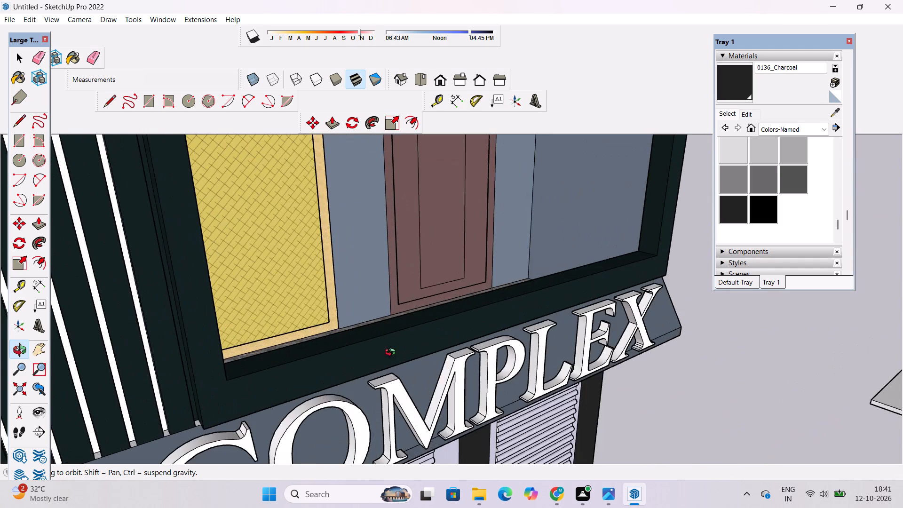
drag(415, 390, 385, 350)
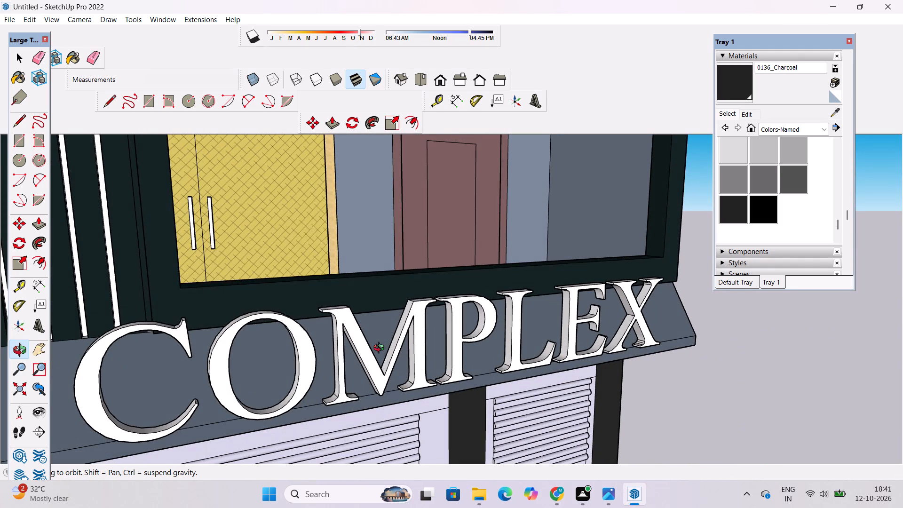
scroll(370, 312, down, 2)
shift+drag(372, 333, 352, 317)
drag(362, 355, 330, 335)
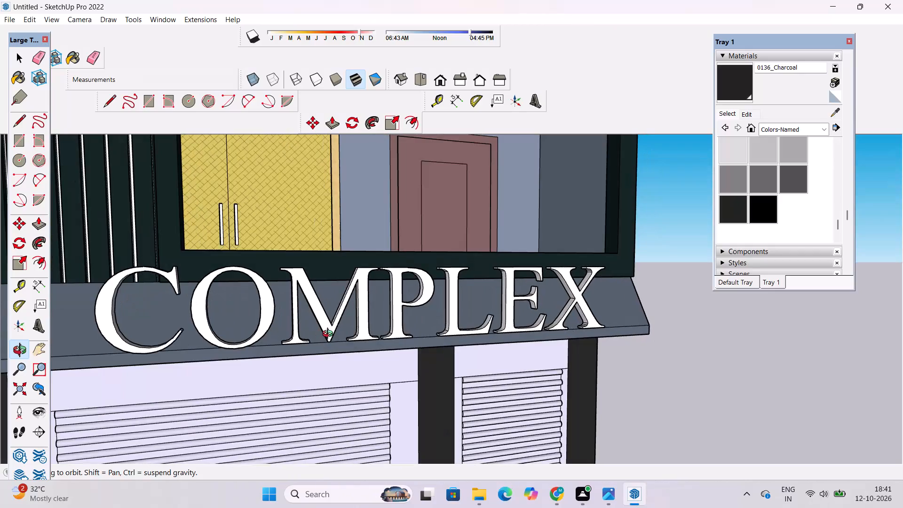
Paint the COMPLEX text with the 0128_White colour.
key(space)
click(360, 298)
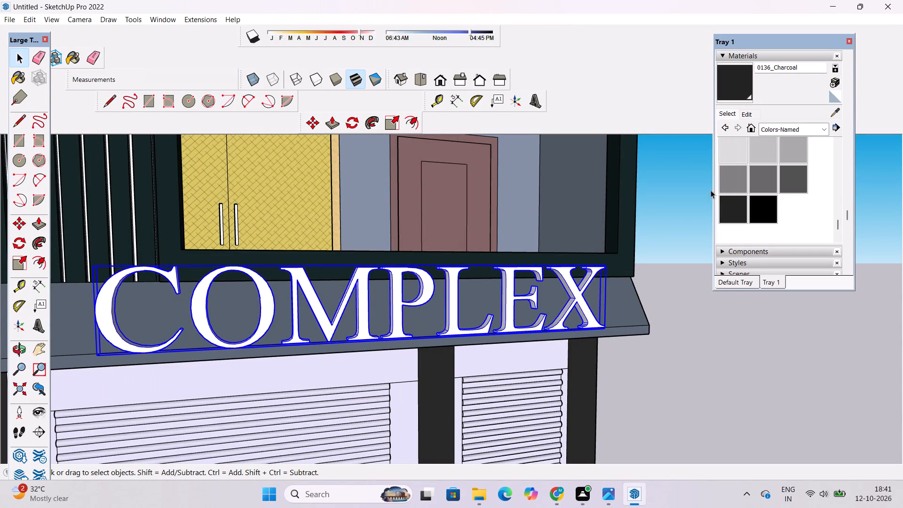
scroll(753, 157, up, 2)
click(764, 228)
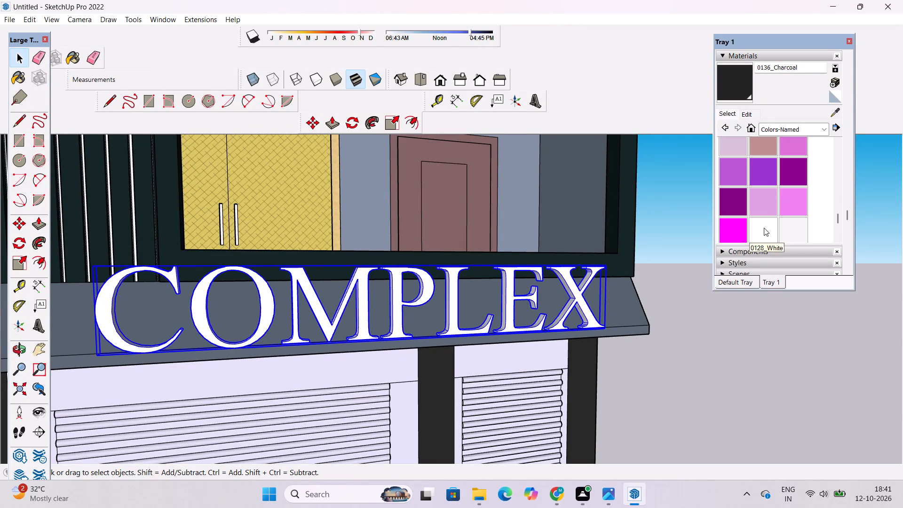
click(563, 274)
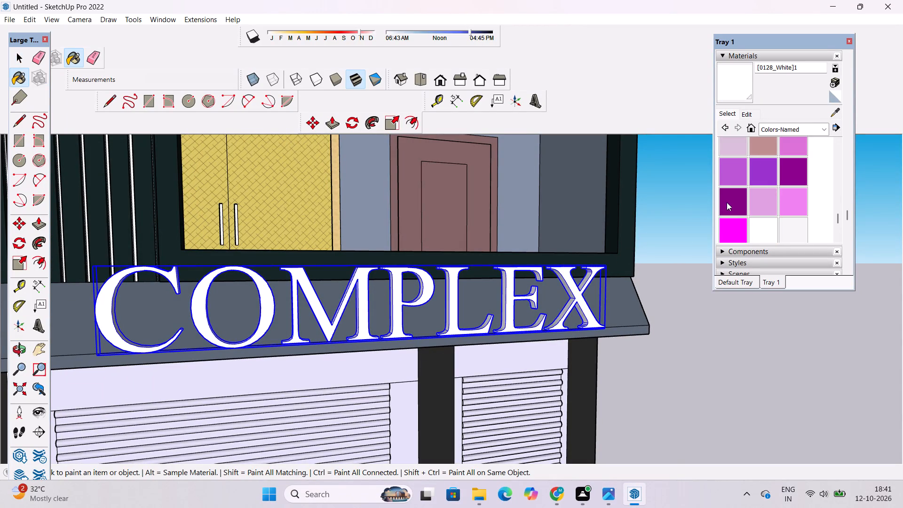
Paint the COMPLEX text with the 0124_Purple colour.
click(731, 197)
click(568, 278)
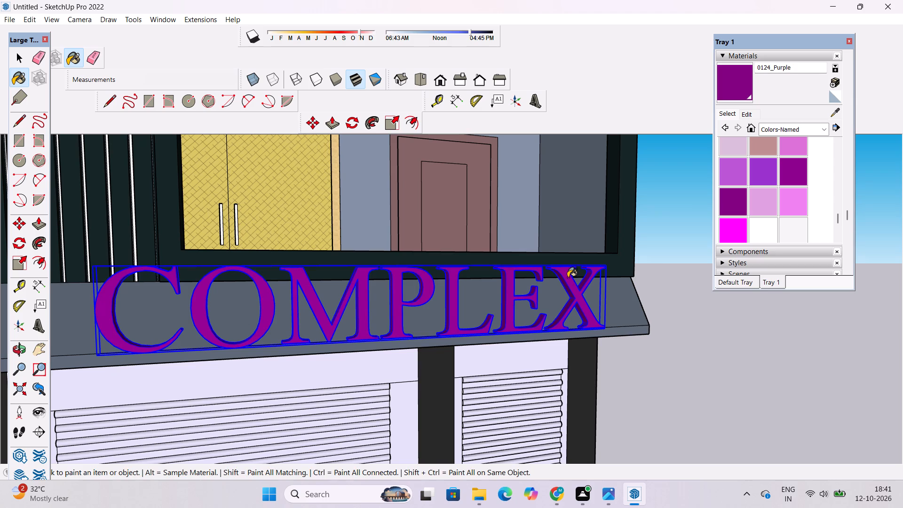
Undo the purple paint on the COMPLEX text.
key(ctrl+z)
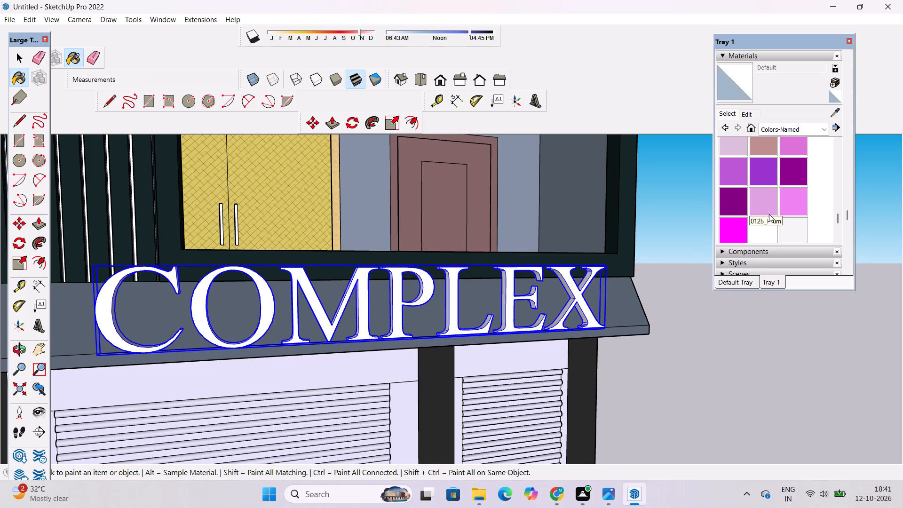
Paint the COMPLEX text with the 0128_White colour and open that material's colour for editing.
scroll(769, 214, down, 1)
click(760, 173)
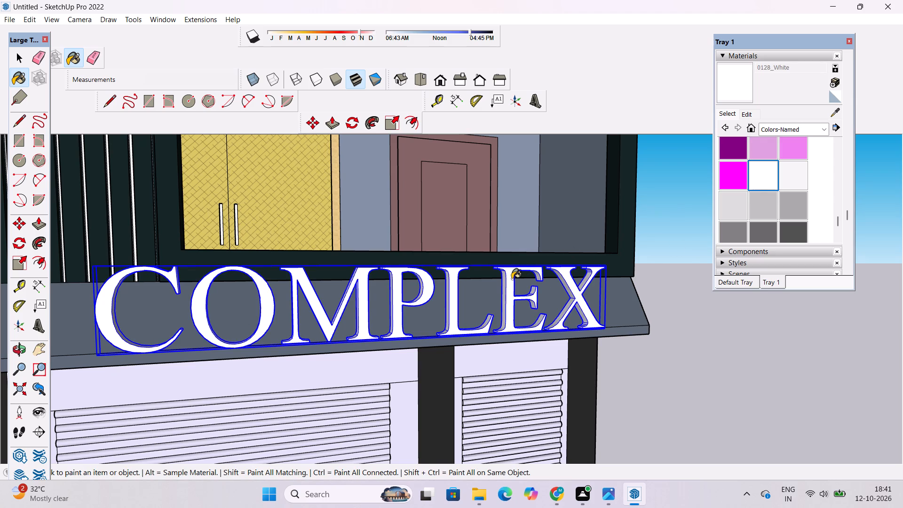
click(512, 279)
click(747, 116)
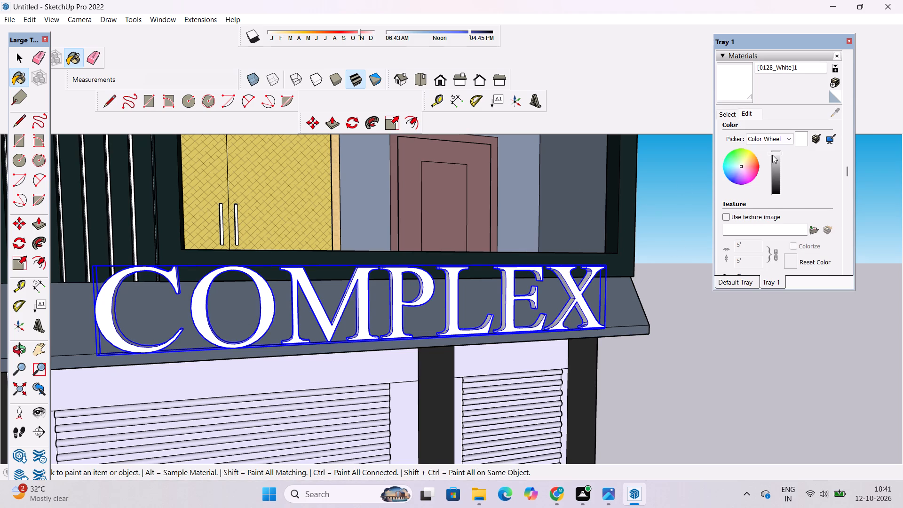
double_click(774, 154)
click(805, 135)
key(space)
click(649, 256)
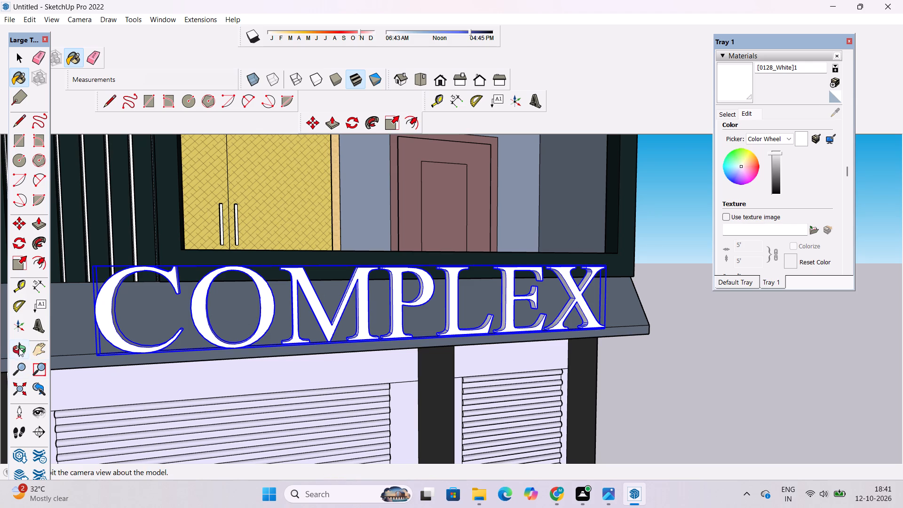
Deselect the COMPLEX text and examine the white sign from the front and from afar with the upper floors.
click(19, 348)
scroll(238, 324, down, 5)
key(space)
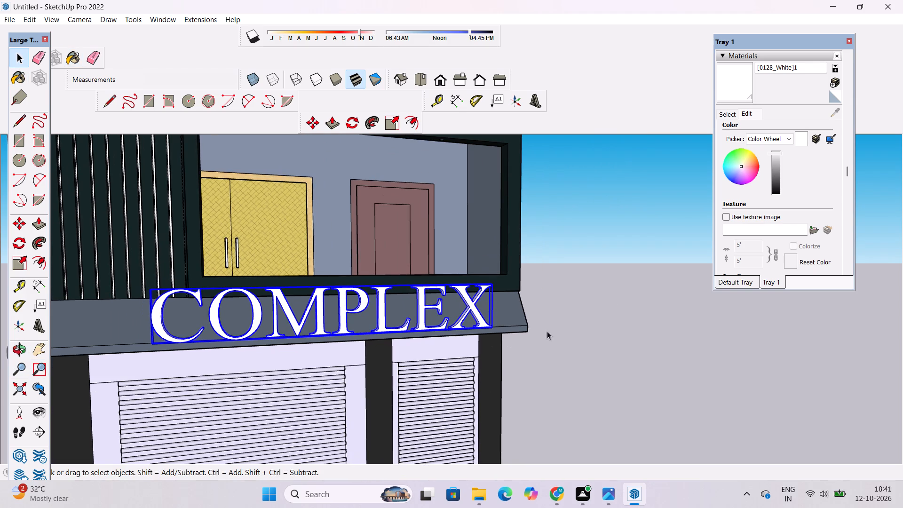
click(615, 320)
scroll(437, 314, up, 4)
key(o)
scroll(456, 287, down, 7)
drag(570, 338, 498, 335)
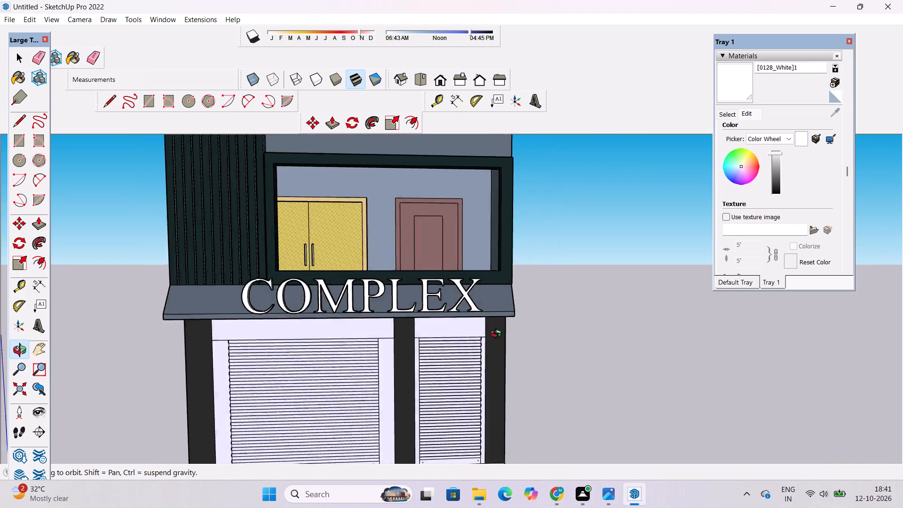
drag(498, 335, 484, 334)
scroll(422, 314, down, 5)
drag(365, 335, 404, 334)
scroll(380, 341, down, 2)
shift+drag(379, 340, 401, 364)
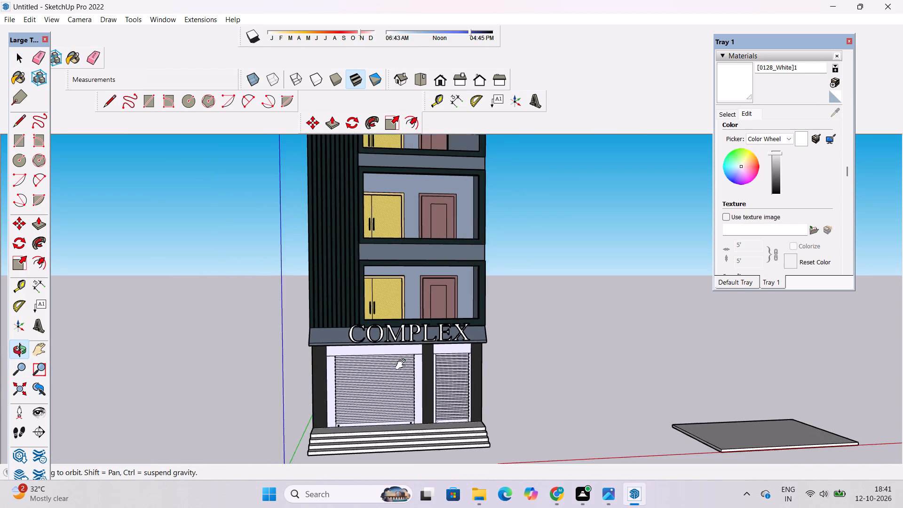
Examine the white COMPLEX letters and their thickness on the sloped canopy close up and from both sides.
scroll(403, 363, up, 3)
drag(410, 363, 489, 375)
scroll(464, 348, up, 9)
drag(547, 308, 582, 356)
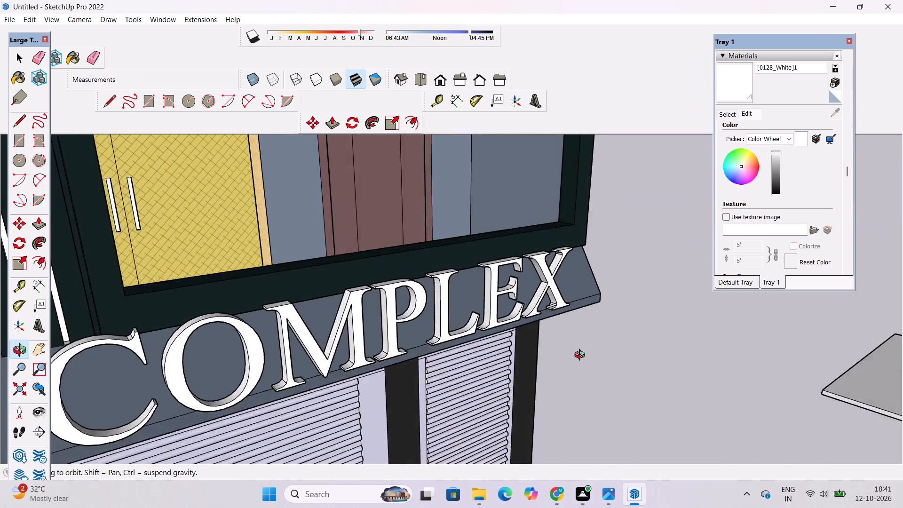
drag(582, 356, 536, 380)
scroll(483, 335, down, 3)
drag(499, 369, 464, 353)
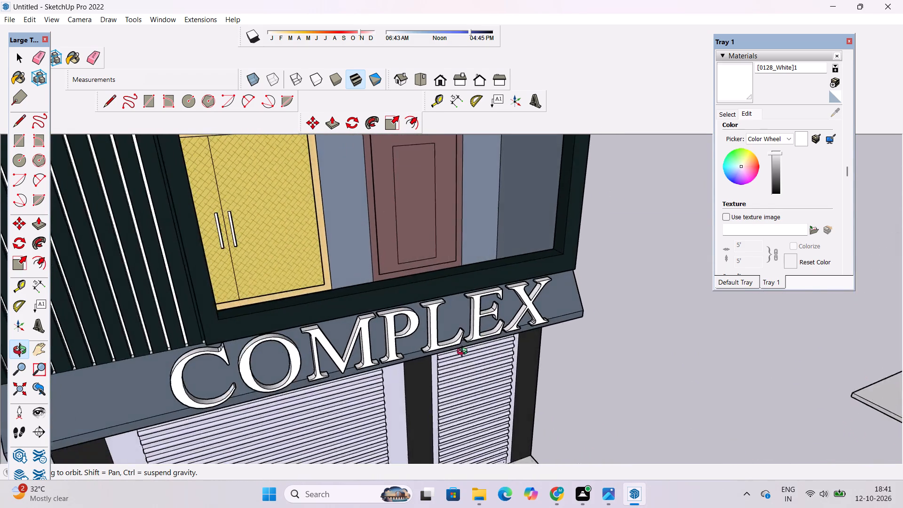
drag(464, 353, 423, 325)
scroll(411, 314, down, 5)
drag(381, 337, 528, 337)
drag(477, 351, 458, 345)
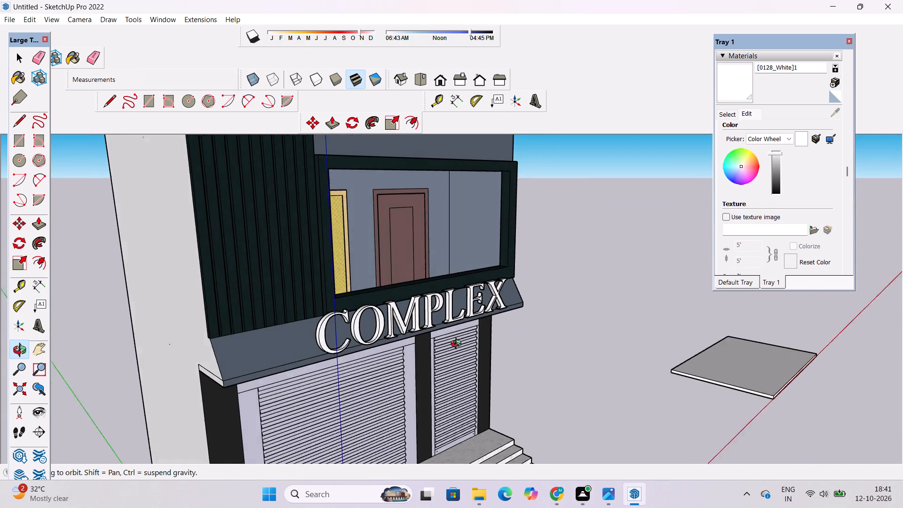
drag(458, 345, 420, 333)
scroll(228, 346, up, 5)
drag(237, 344, 321, 357)
scroll(449, 316, up, 3)
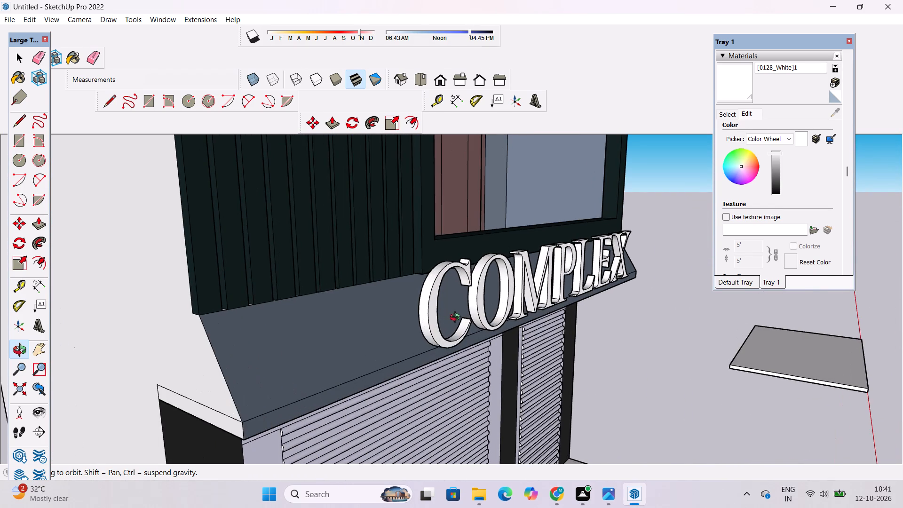
shift+drag(469, 326, 434, 320)
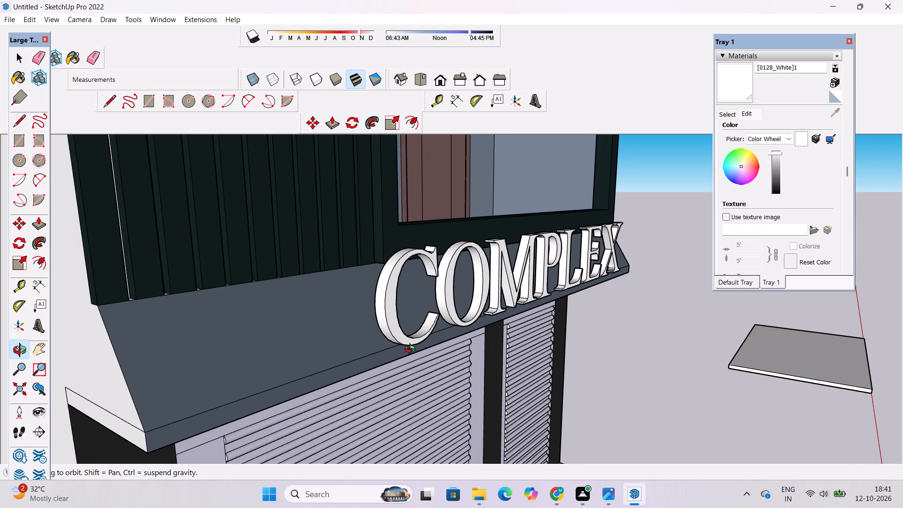
scroll(402, 369, down, 4)
drag(475, 343, 459, 350)
scroll(388, 300, up, 5)
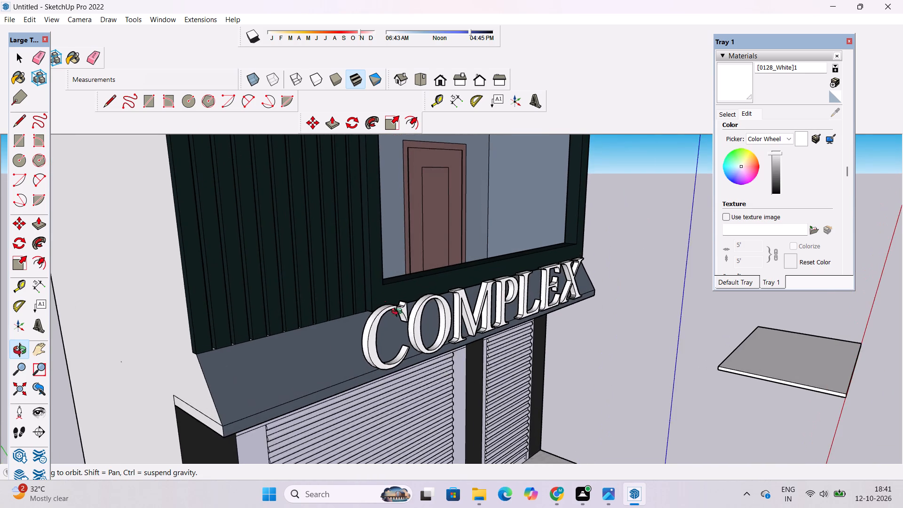
scroll(399, 312, up, 8)
drag(410, 315, 360, 355)
scroll(355, 344, down, 2)
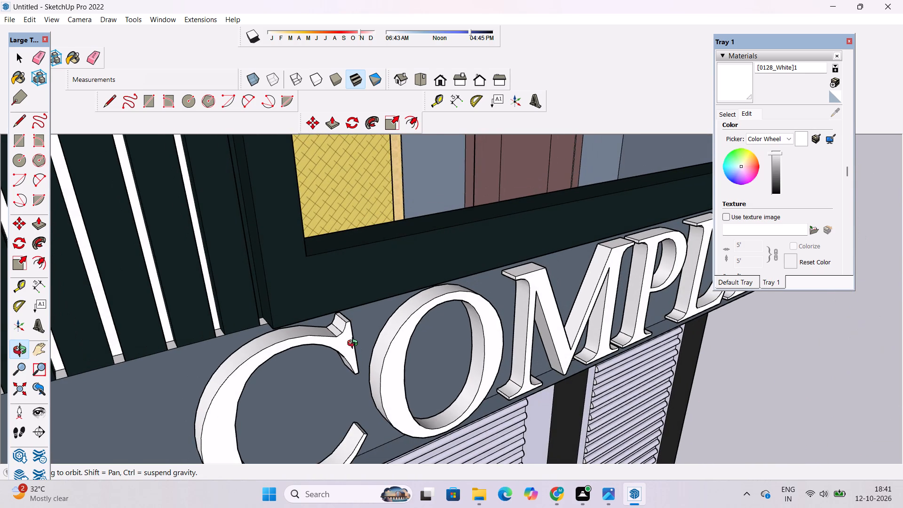
scroll(404, 317, down, 4)
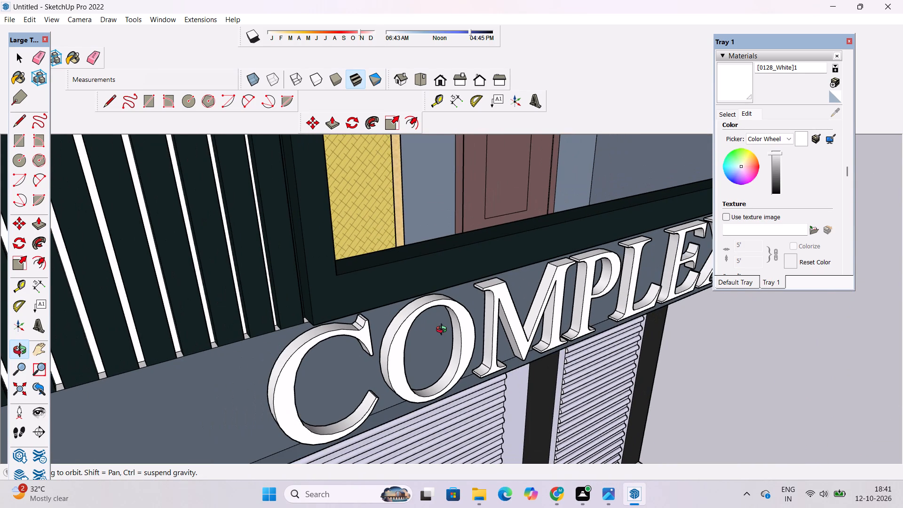
drag(464, 379, 431, 354)
scroll(429, 342, down, 3)
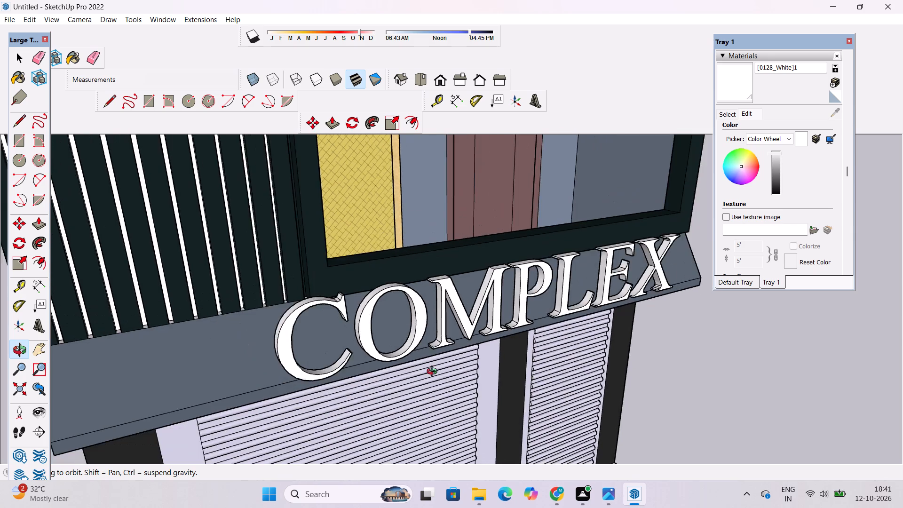
Examine the COMPLEX sign from the front together with the shutters, entrance steps and upper floors.
drag(546, 356, 454, 330)
scroll(431, 309, down, 5)
drag(420, 374, 422, 303)
scroll(424, 296, down, 6)
drag(453, 298, 441, 331)
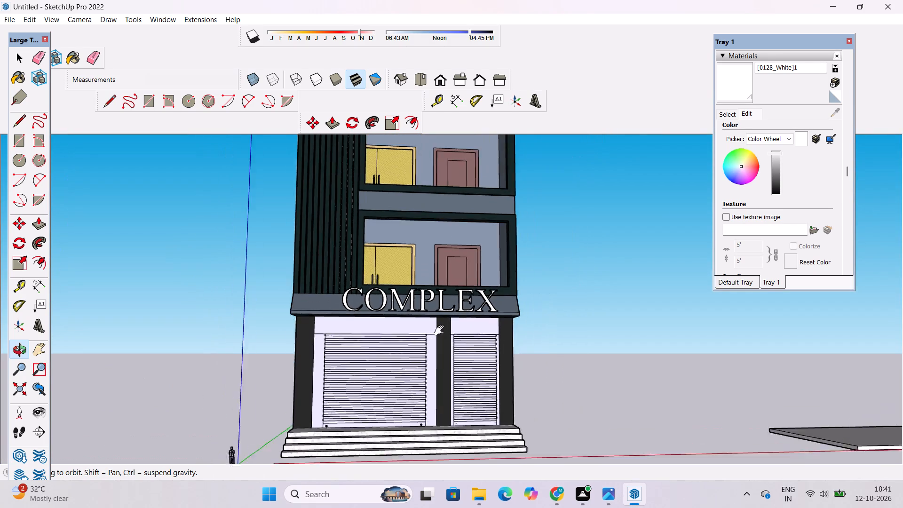
drag(441, 331, 440, 334)
drag(439, 336, 425, 385)
scroll(426, 326, up, 3)
drag(445, 328, 414, 359)
scroll(406, 359, up, 4)
shift+drag(393, 370, 393, 371)
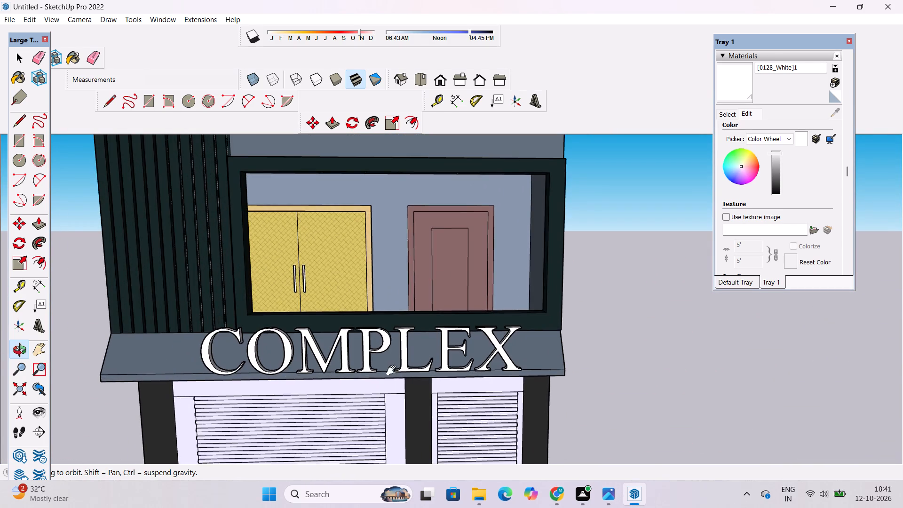
shift+drag(393, 371, 401, 357)
Scale the COMPLEX text along its green axis to about 0.97 from its top edge, and deselect it.
scroll(353, 368, up, 4)
shift+drag(353, 367, 359, 356)
key(space)
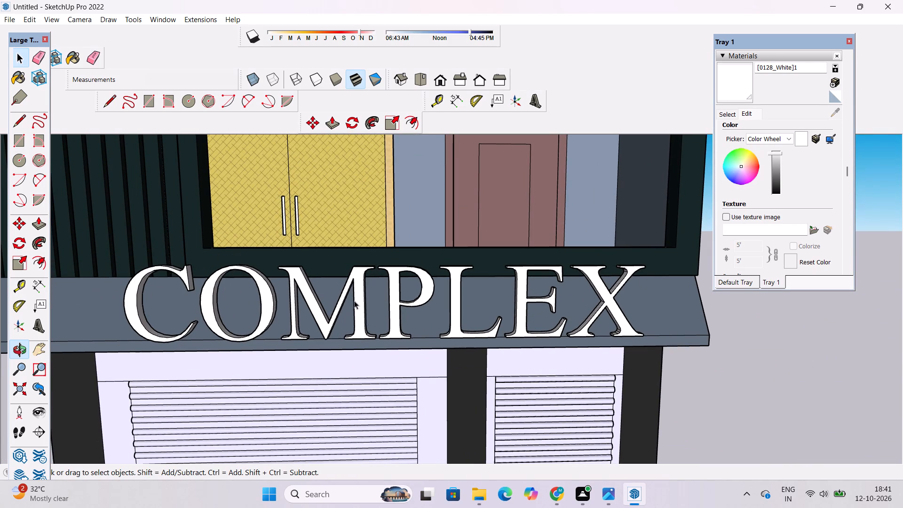
click(358, 296)
key(s)
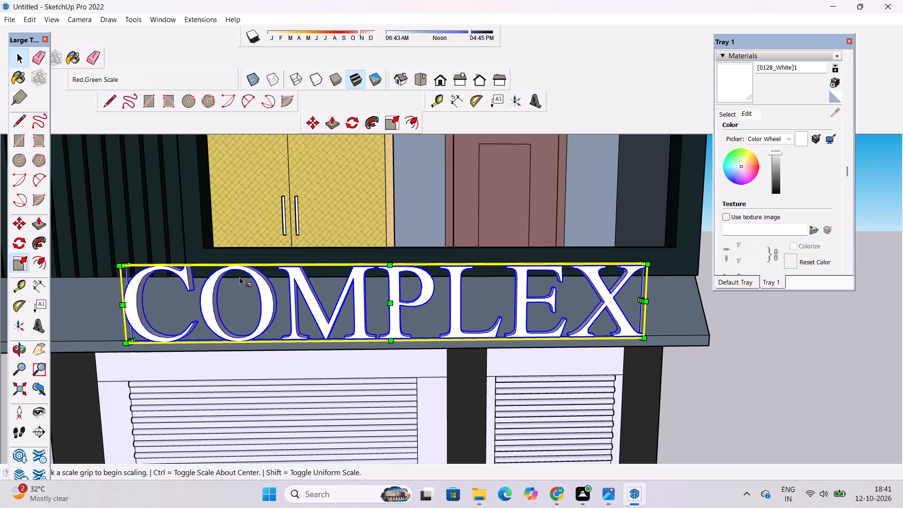
scroll(395, 262, up, 16)
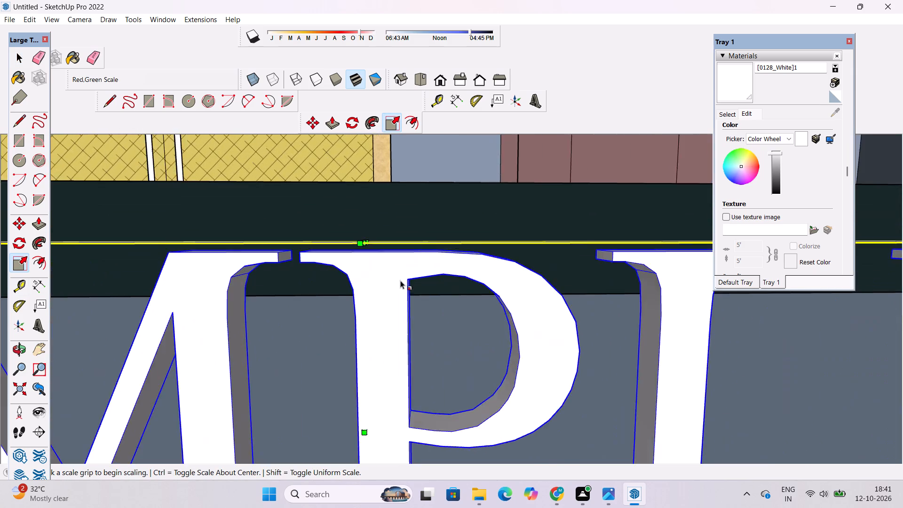
scroll(400, 280, up, 5)
scroll(352, 265, up, 3)
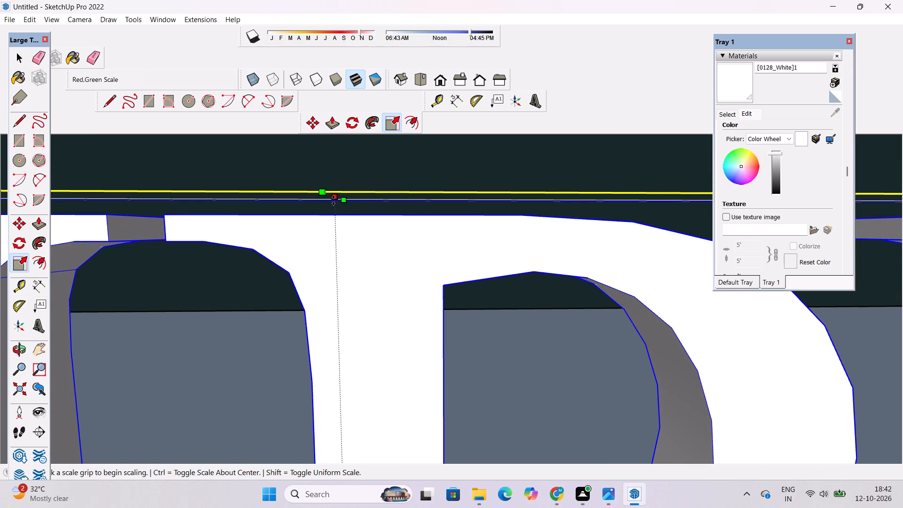
click(333, 200)
click(332, 220)
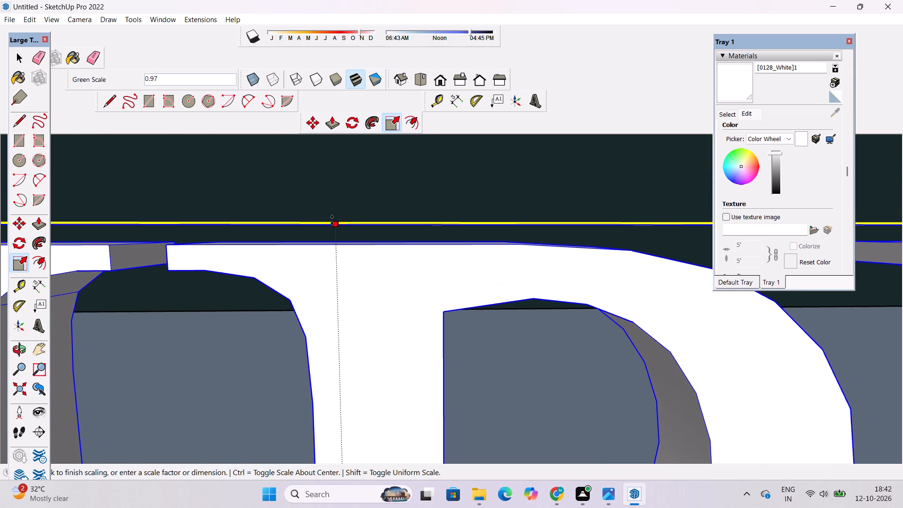
key(space)
scroll(375, 230, down, 20)
scroll(375, 230, down, 2)
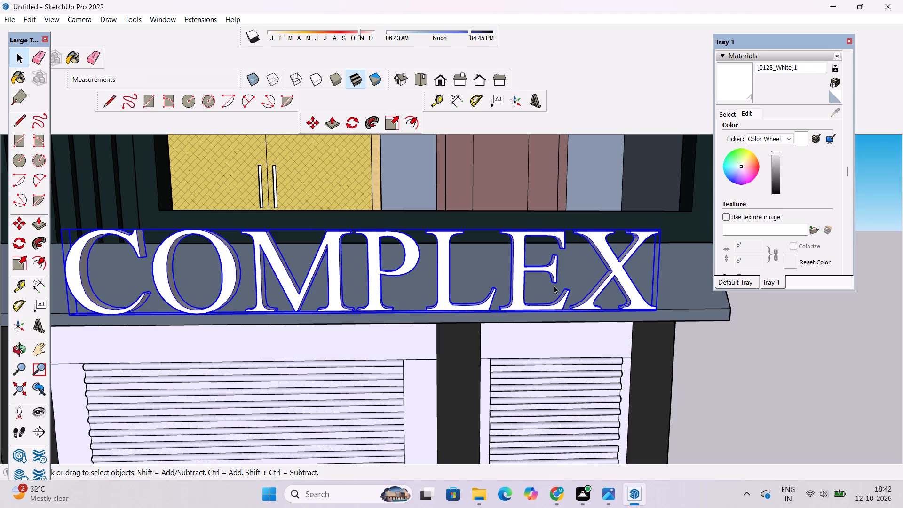
click(675, 346)
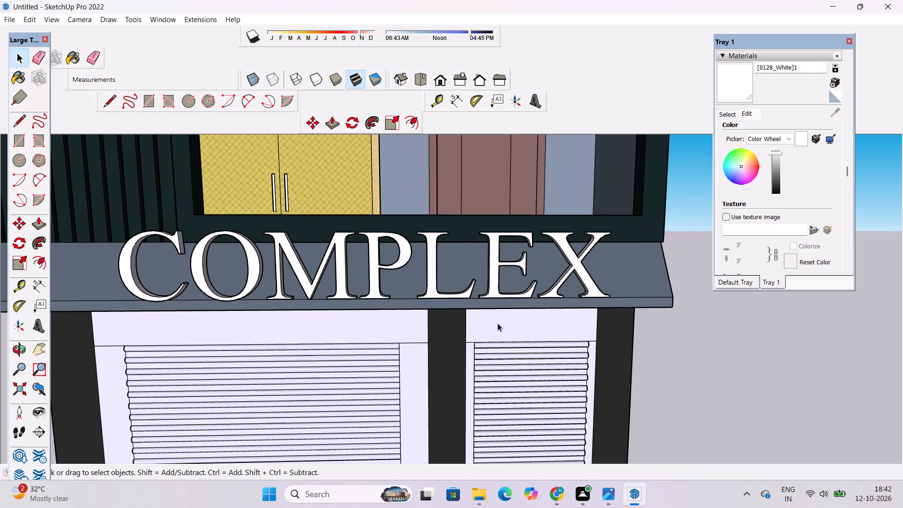
Examine the rescaled COMPLEX sign, the shutters and the entrance steps from the front and from below.
key(o)
scroll(499, 344, down, 2)
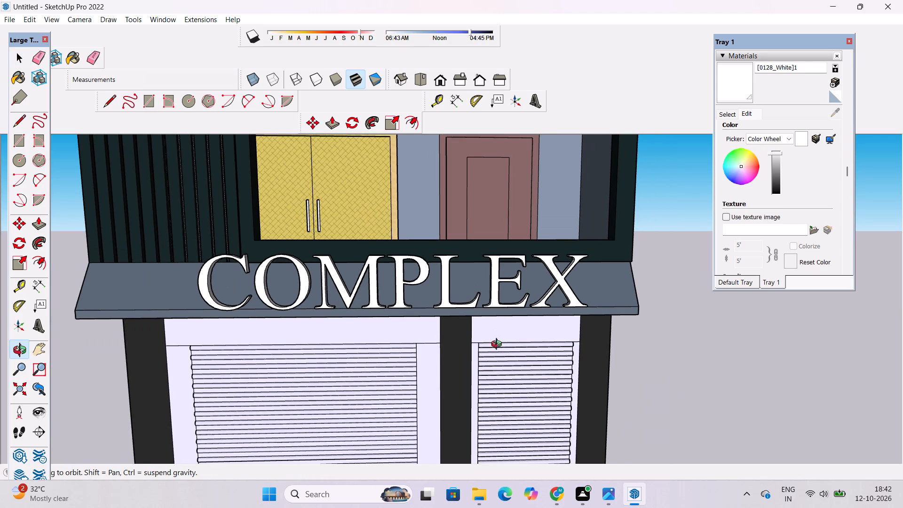
scroll(504, 336, down, 2)
drag(536, 381, 531, 394)
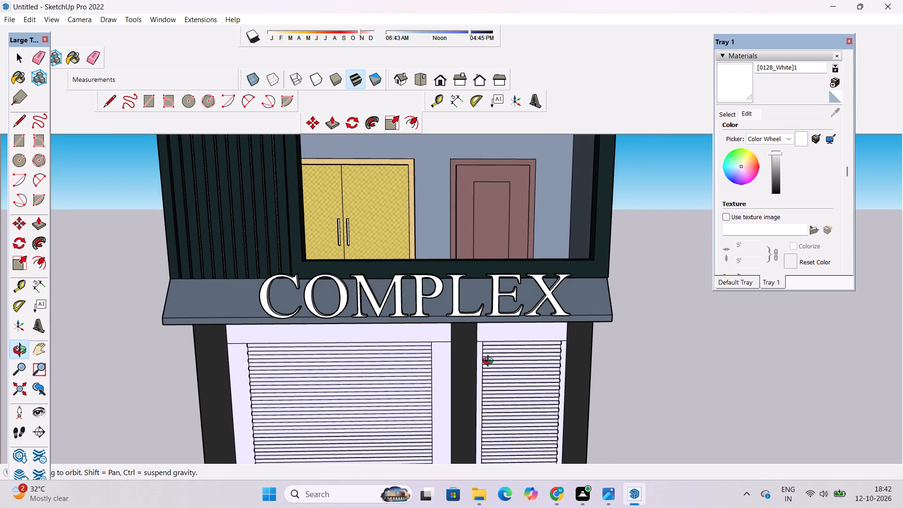
scroll(451, 315, down, 5)
scroll(427, 424, up, 9)
shift+drag(470, 437, 459, 391)
scroll(391, 382, down, 3)
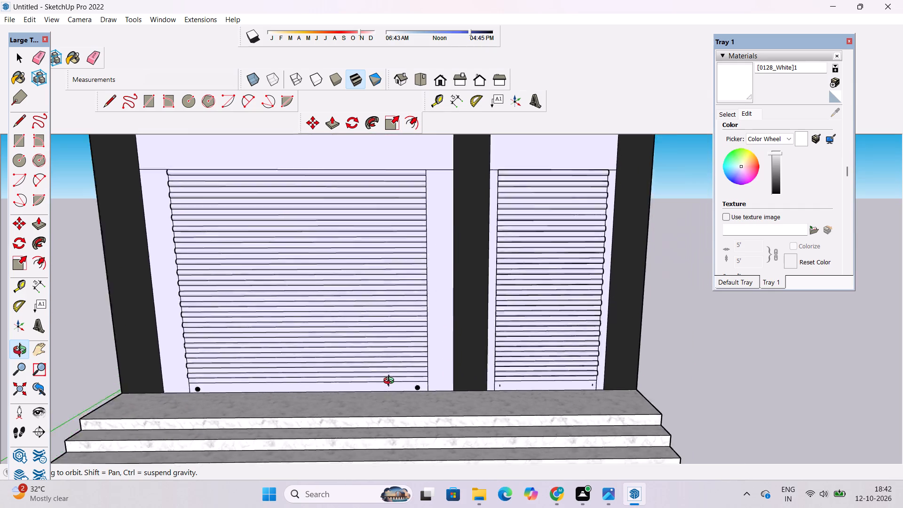
scroll(391, 382, down, 2)
drag(353, 421, 445, 377)
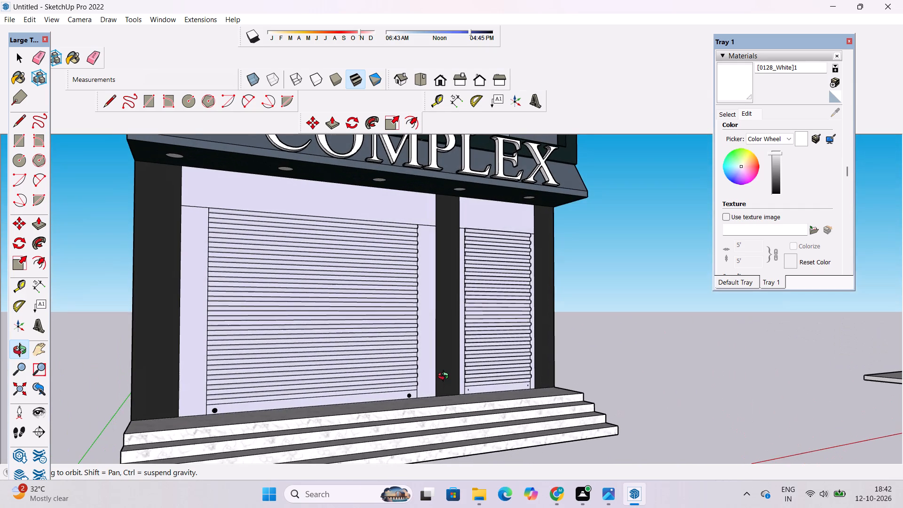
scroll(438, 381, down, 5)
shift+drag(483, 381, 459, 418)
drag(459, 418, 447, 421)
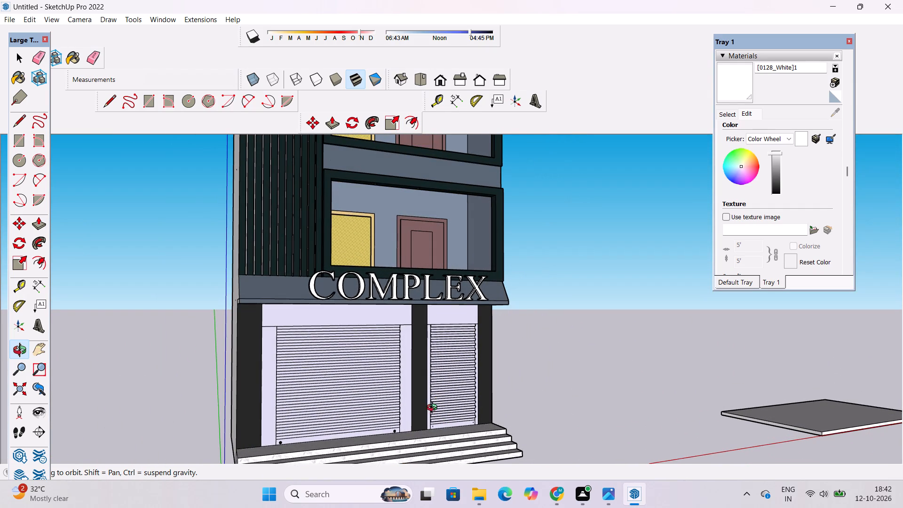
drag(434, 409, 441, 389)
drag(441, 389, 352, 432)
scroll(386, 355, up, 4)
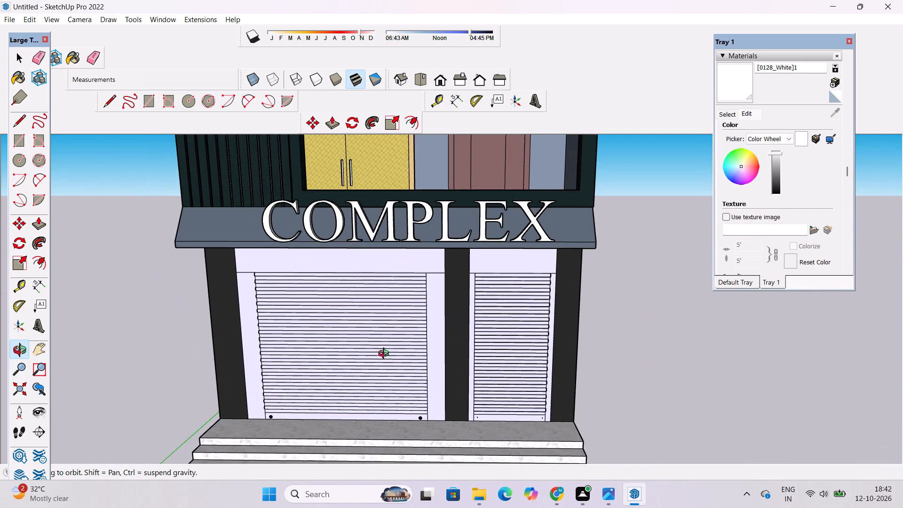
shift+drag(396, 354, 377, 389)
scroll(402, 411, down, 4)
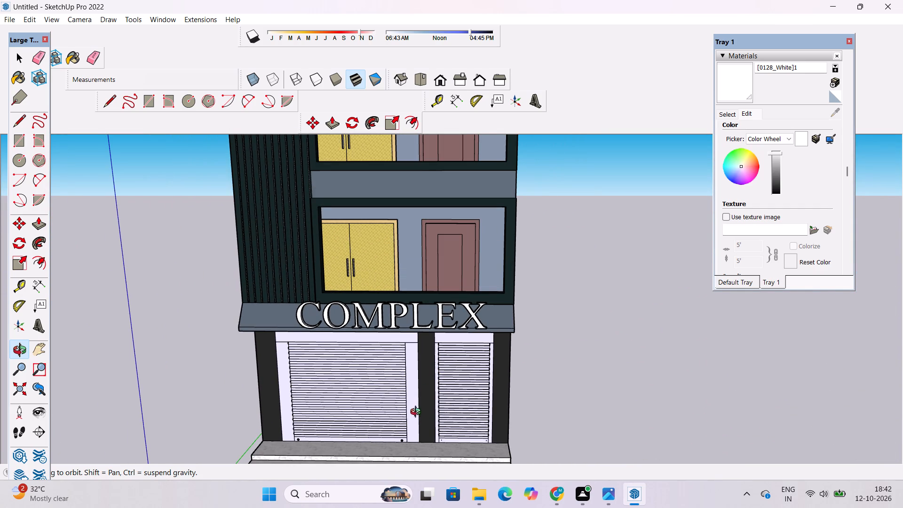
Examine the building from the side, including the plain side wall and the end of the marble entrance steps.
shift+drag(457, 383, 423, 408)
drag(502, 408, 322, 405)
shift+drag(397, 393, 397, 370)
drag(486, 311, 406, 332)
drag(389, 345, 485, 356)
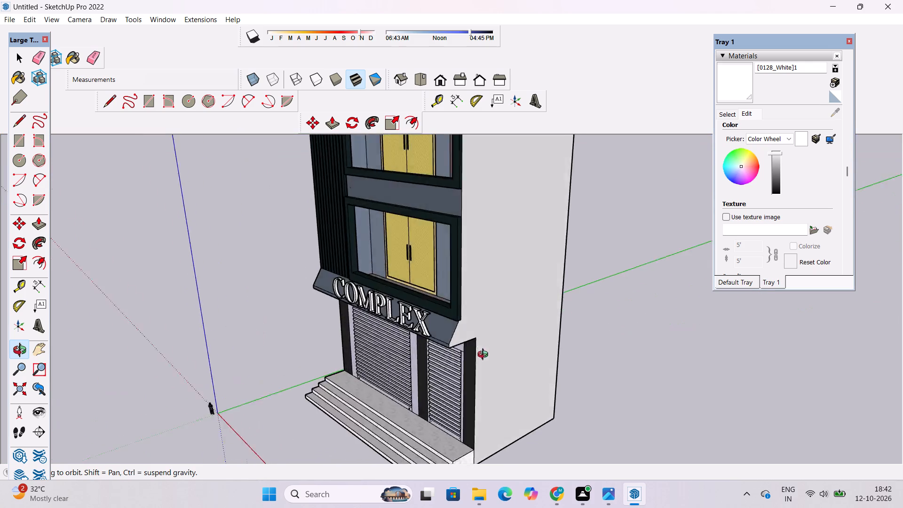
drag(485, 356, 524, 345)
shift+drag(509, 410, 483, 329)
shift+scroll(467, 377, up, 9)
shift+drag(484, 384, 456, 385)
scroll(451, 387, up, 3)
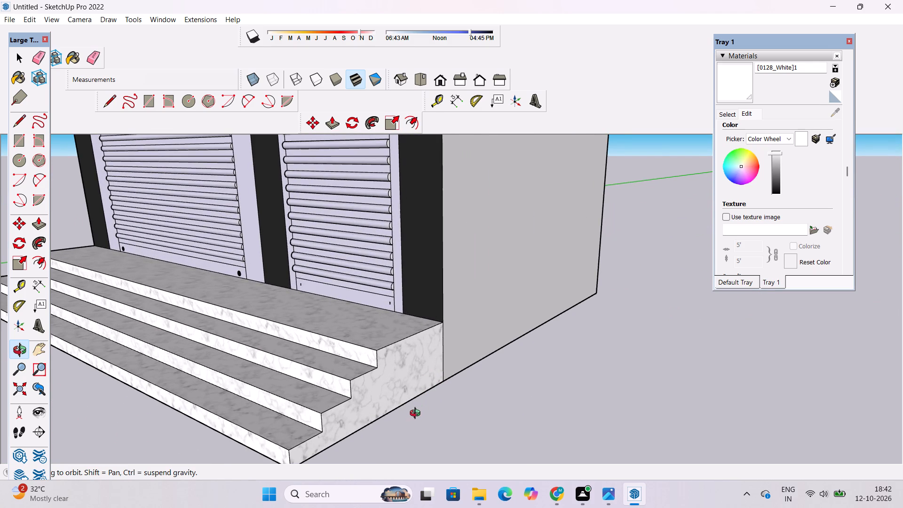
scroll(407, 424, up, 1)
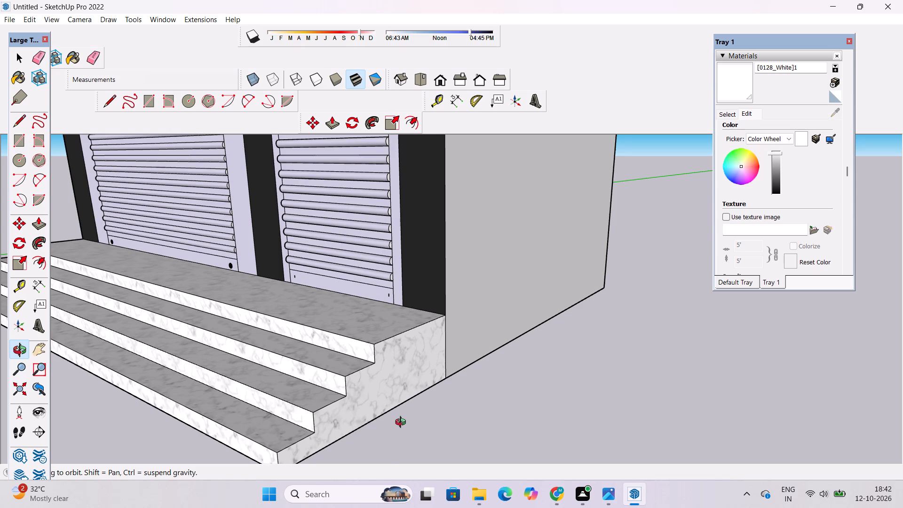
scroll(446, 393, up, 1)
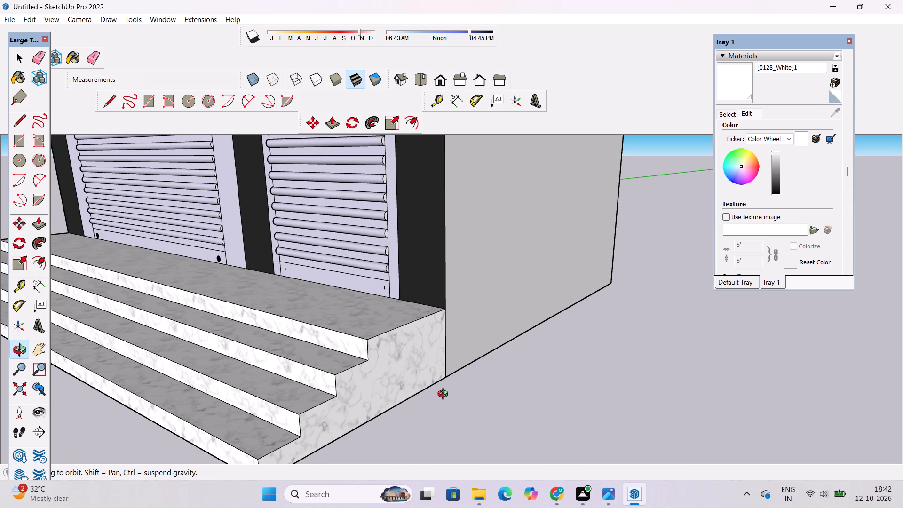
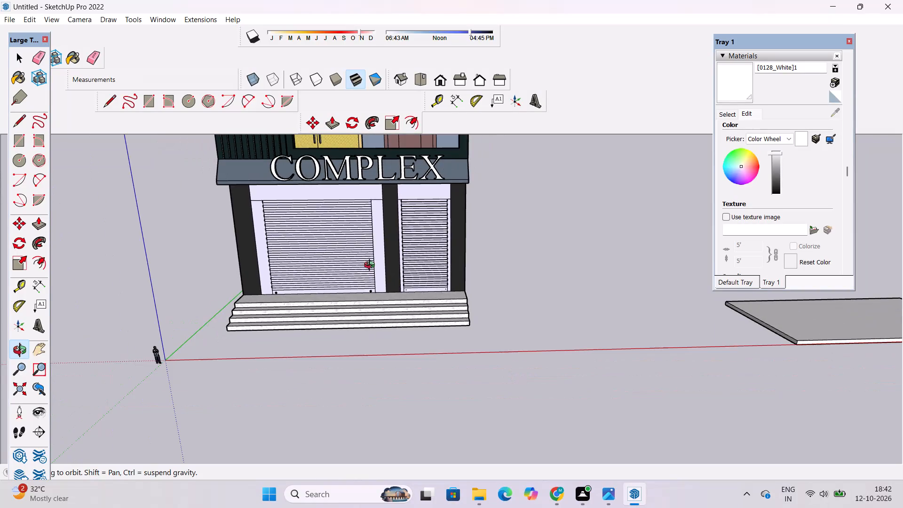
Inspect the building's front facade, including the COMPLEX sign, shutters, entrance steps and upper floors, from several angles.
shift+drag(371, 262, 388, 305)
drag(82, 277, 474, 282)
drag(480, 280, 198, 312)
shift+drag(344, 270, 346, 294)
drag(445, 333, 428, 331)
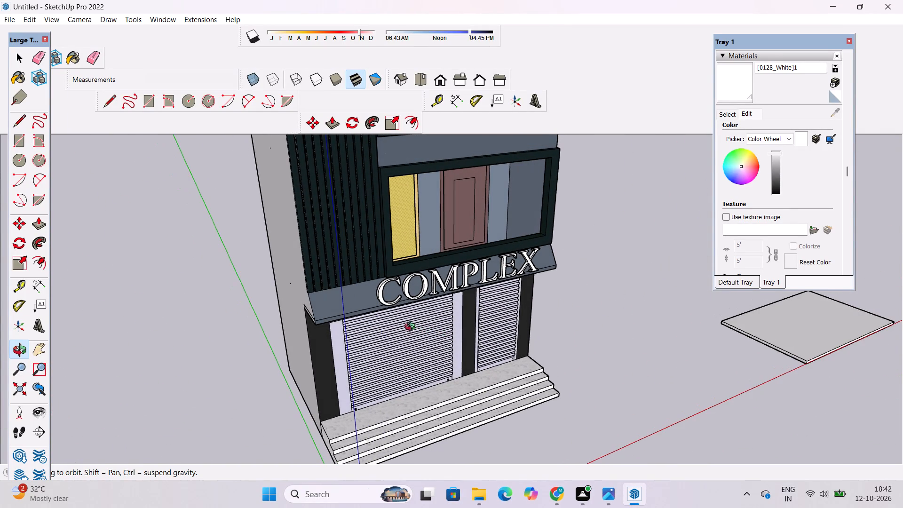
shift+drag(408, 319, 398, 325)
drag(419, 326, 399, 330)
shift+drag(397, 330, 388, 335)
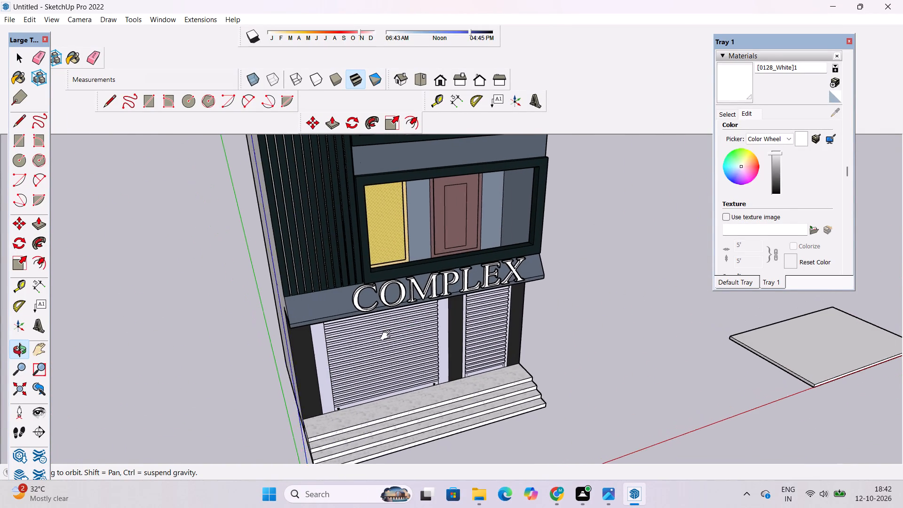
shift+drag(388, 335, 383, 341)
drag(390, 341, 362, 338)
drag(455, 341, 436, 336)
shift+drag(425, 335, 422, 345)
scroll(396, 356, up, 1)
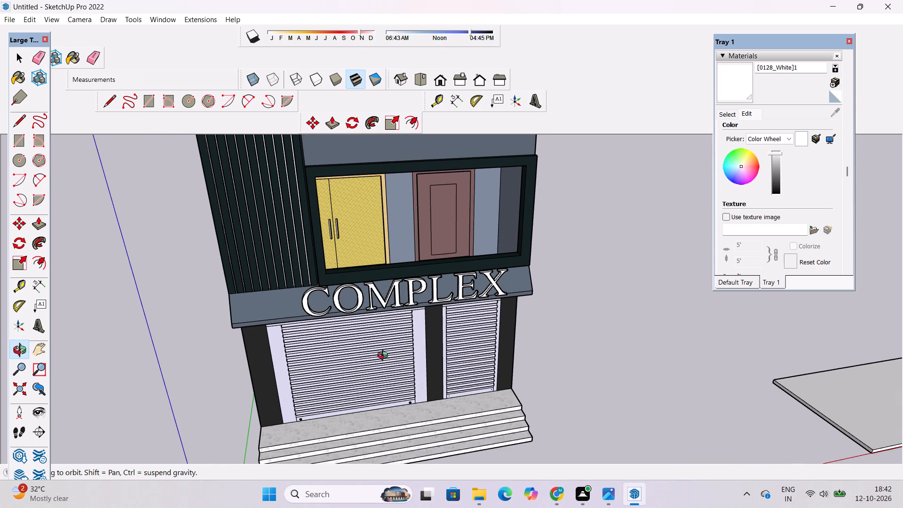
drag(304, 354, 361, 359)
scroll(357, 353, up, 2)
drag(522, 351, 368, 341)
scroll(476, 294, up, 4)
shift+drag(509, 295, 472, 312)
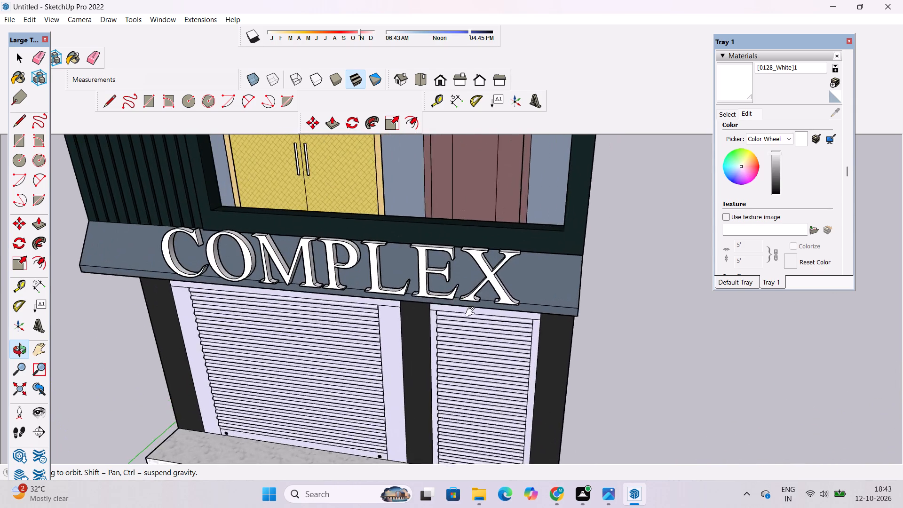
shift+drag(472, 312, 451, 320)
scroll(451, 320, up, 2)
drag(523, 287, 419, 362)
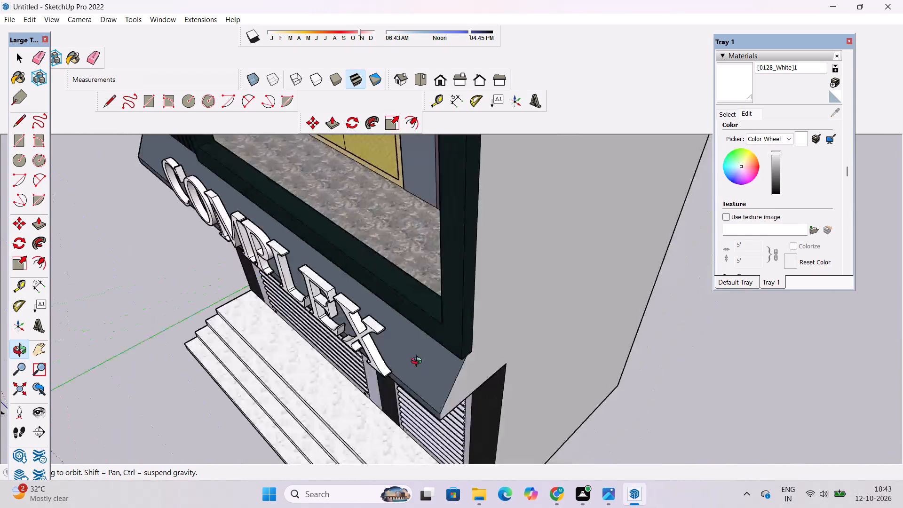
drag(419, 362, 702, 302)
scroll(407, 328, down, 5)
shift+drag(353, 363, 439, 289)
scroll(517, 282, up, 8)
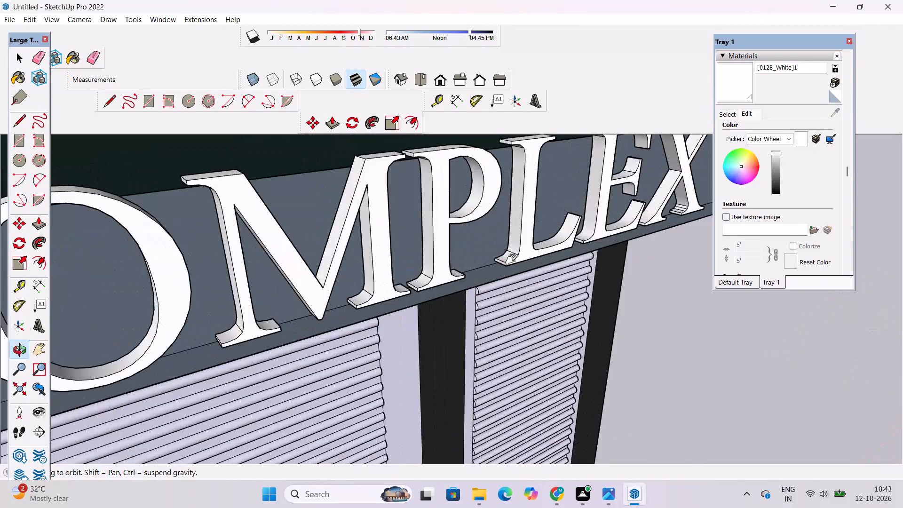
shift+drag(510, 259, 454, 291)
drag(453, 292, 483, 293)
scroll(492, 282, down, 5)
drag(492, 285, 371, 287)
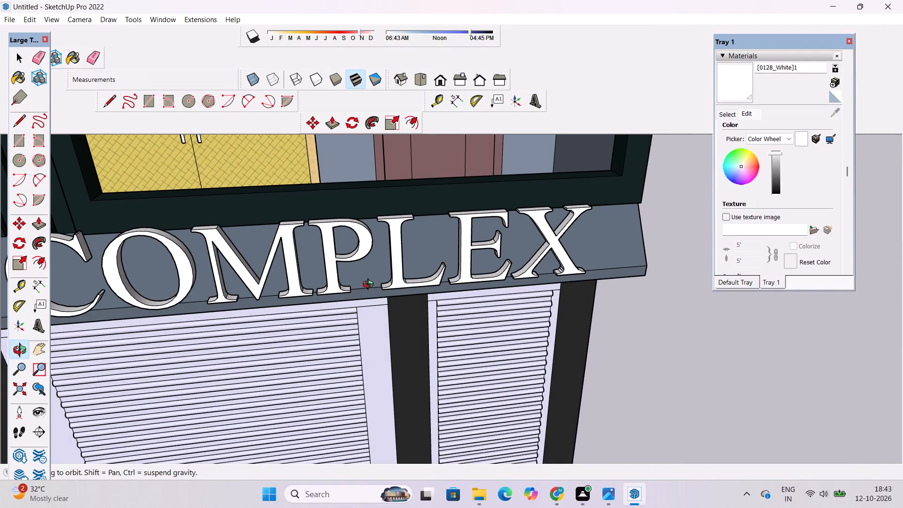
scroll(392, 261, down, 4)
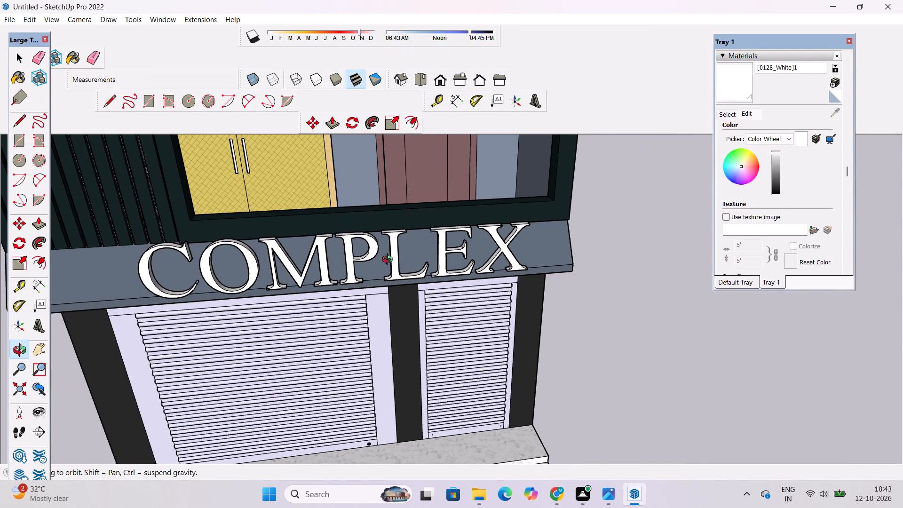
drag(337, 308, 336, 296)
scroll(267, 311, down, 1)
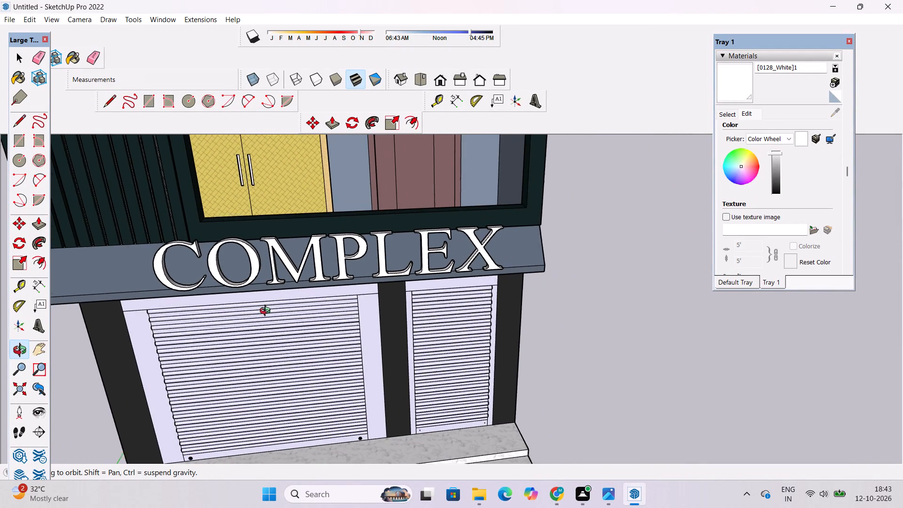
scroll(267, 312, down, 7)
drag(304, 372, 312, 360)
scroll(380, 353, down, 2)
drag(489, 374, 422, 379)
scroll(408, 374, down, 9)
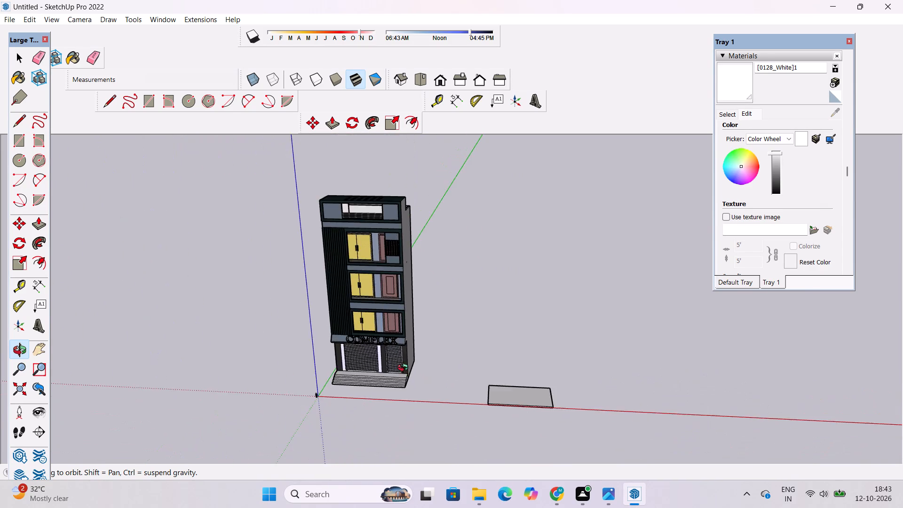
scroll(373, 318, up, 10)
drag(335, 386, 376, 264)
drag(364, 362, 364, 282)
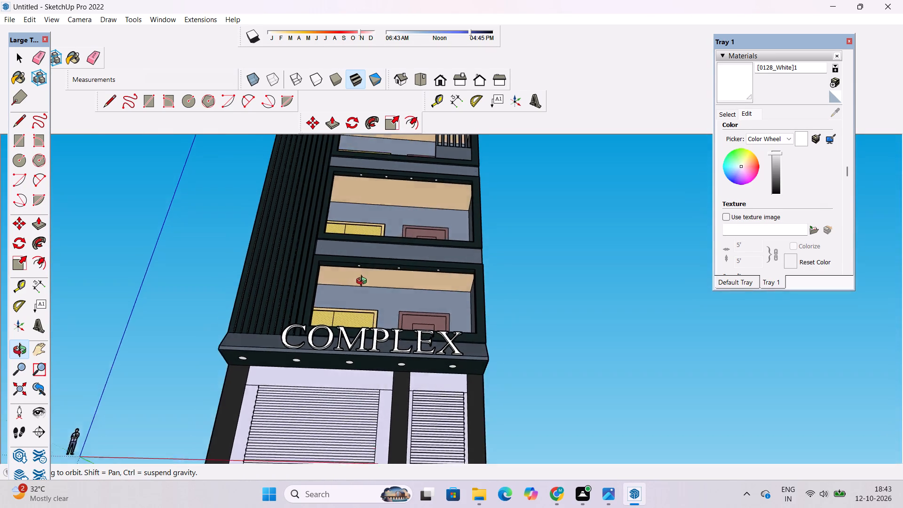
drag(364, 282, 401, 437)
Paint the building's plain rear wall with the 0130_Gainsboro material from Colors-Named.
scroll(350, 334, down, 5)
drag(165, 366, 633, 384)
click(730, 116)
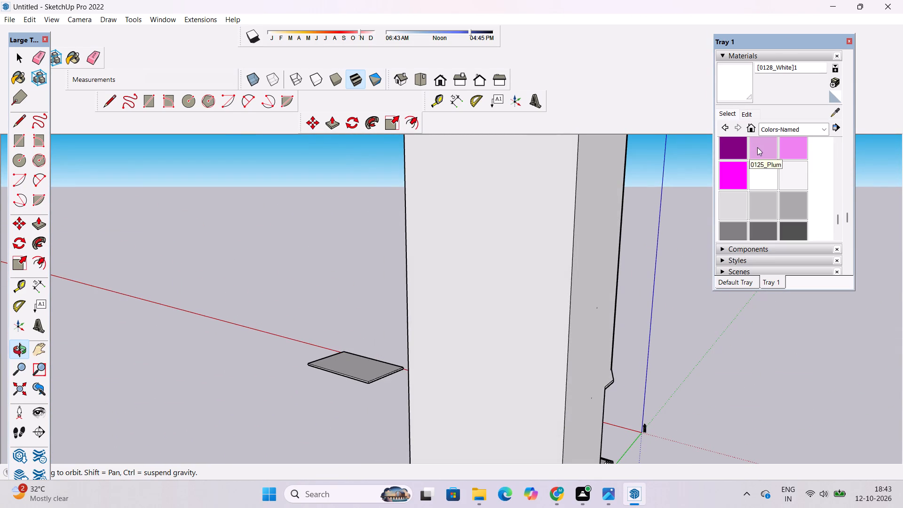
click(736, 204)
click(501, 253)
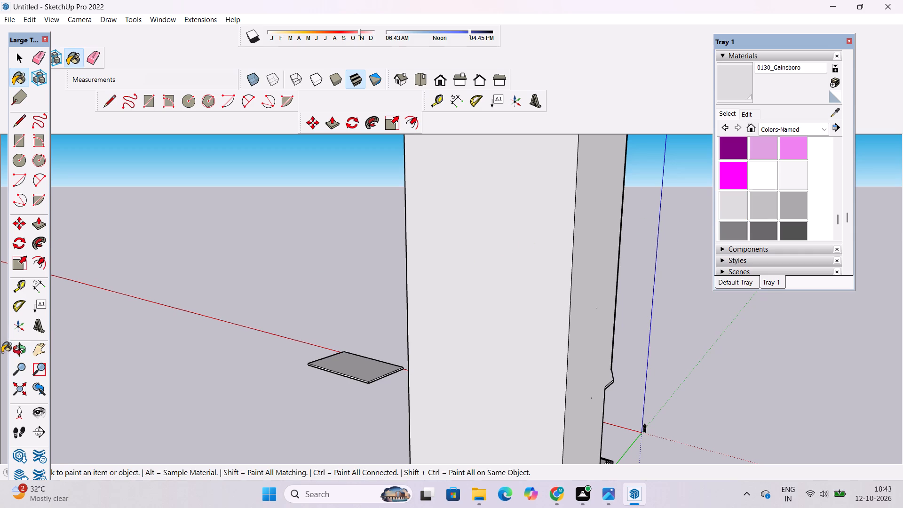
Delete the separate flat rectangular slab lying beside the building along the red axis.
click(16, 353)
drag(331, 294, 120, 284)
scroll(137, 270, down, 6)
drag(378, 327, 141, 328)
drag(475, 331, 440, 330)
scroll(441, 328, up, 4)
scroll(284, 322, down, 10)
scroll(374, 191, up, 10)
drag(314, 244, 280, 248)
scroll(284, 211, down, 5)
scroll(314, 258, down, 5)
scroll(343, 360, up, 4)
click(389, 414)
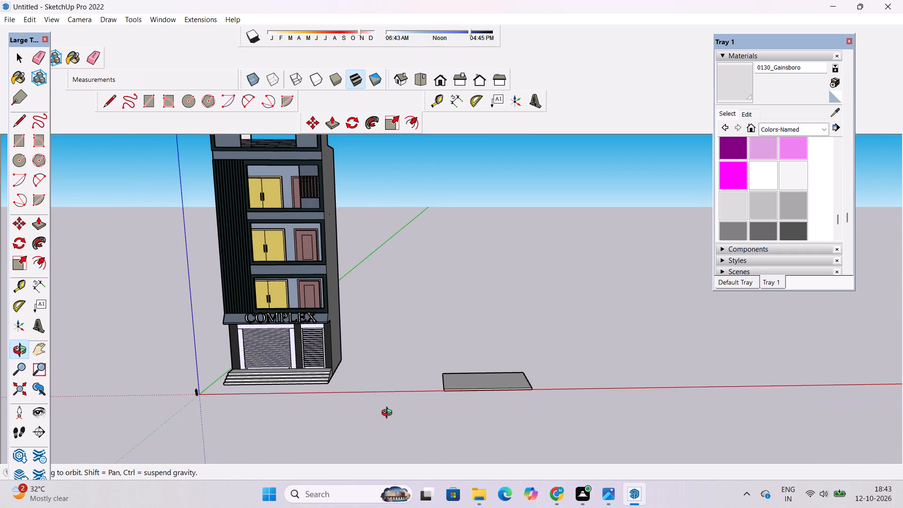
drag(389, 416, 394, 436)
scroll(472, 413, up, 5)
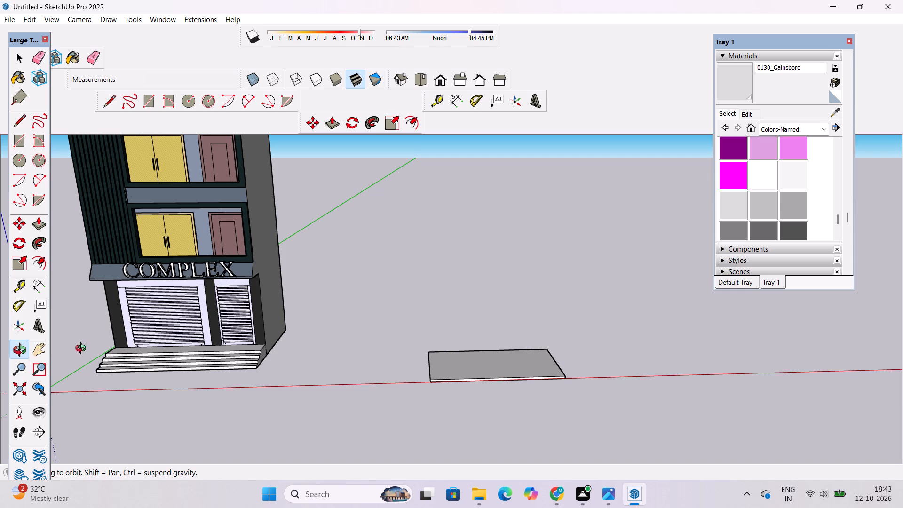
key(space)
click(502, 381)
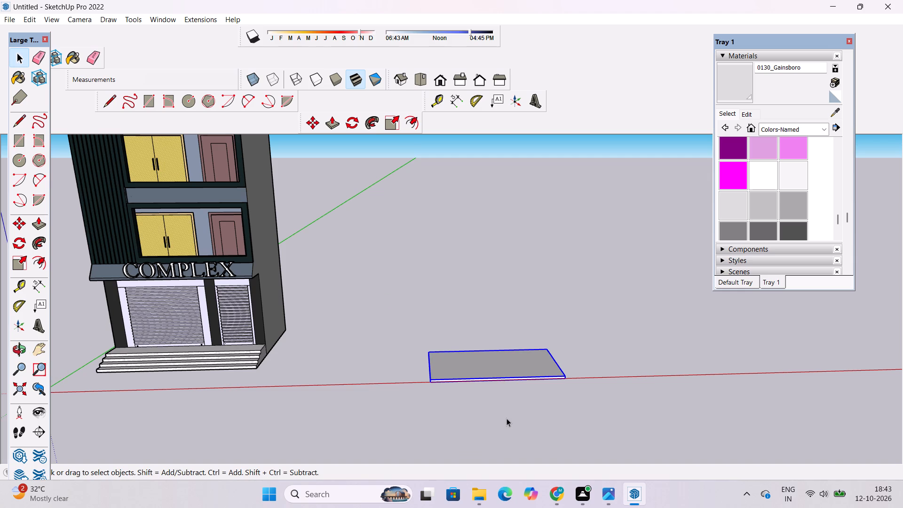
key(Delete)
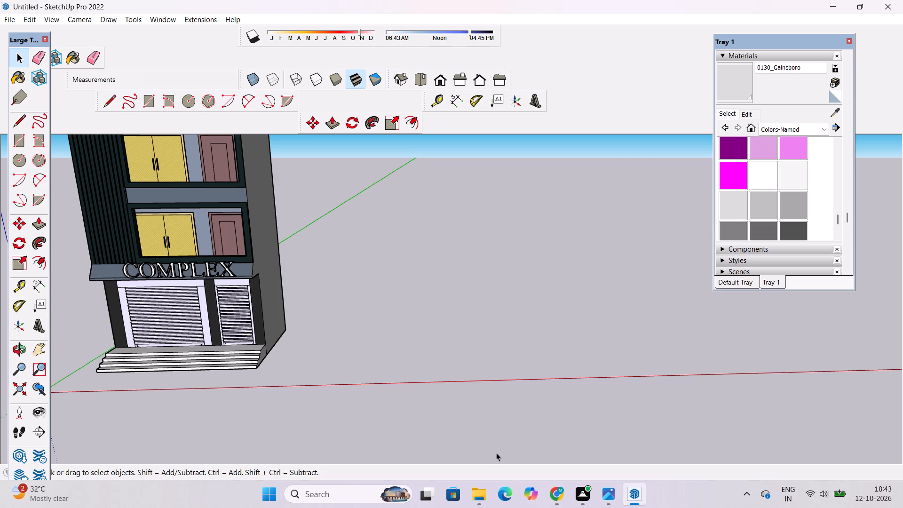
Draw a ground rectangle about 150' by 31' 11" in front of the entrance steps, alongside the red axis.
key(o)
scroll(404, 464, down, 5)
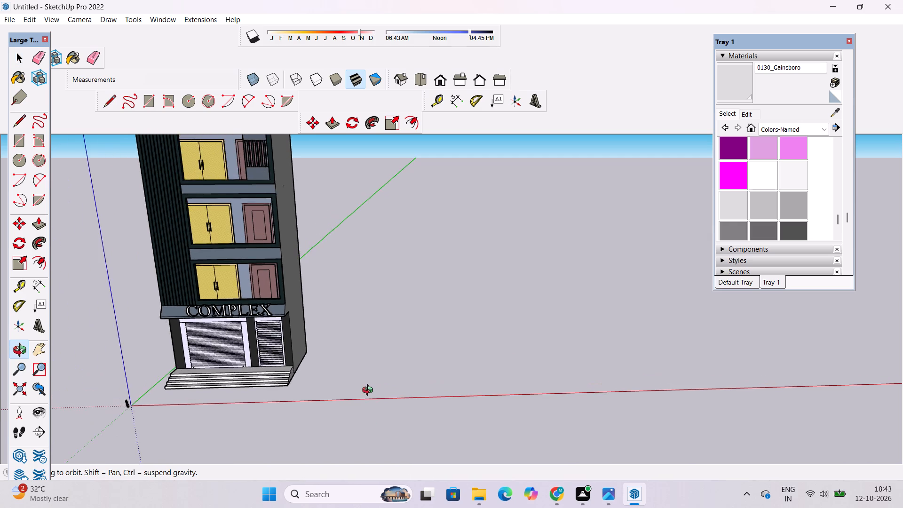
scroll(370, 391, down, 2)
shift+drag(313, 399, 318, 406)
scroll(259, 401, up, 3)
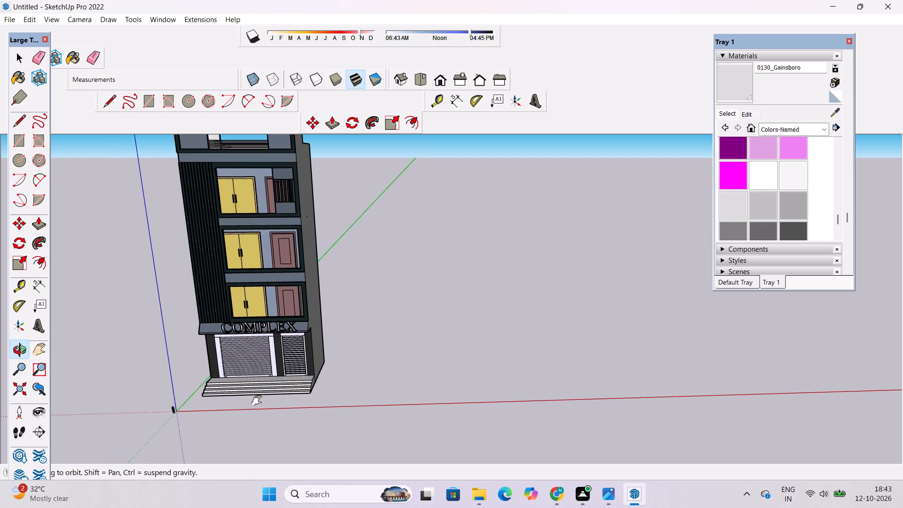
shift+drag(258, 403, 465, 351)
drag(466, 351, 466, 380)
scroll(463, 358, up, 9)
shift+drag(460, 354, 430, 349)
drag(430, 353, 447, 427)
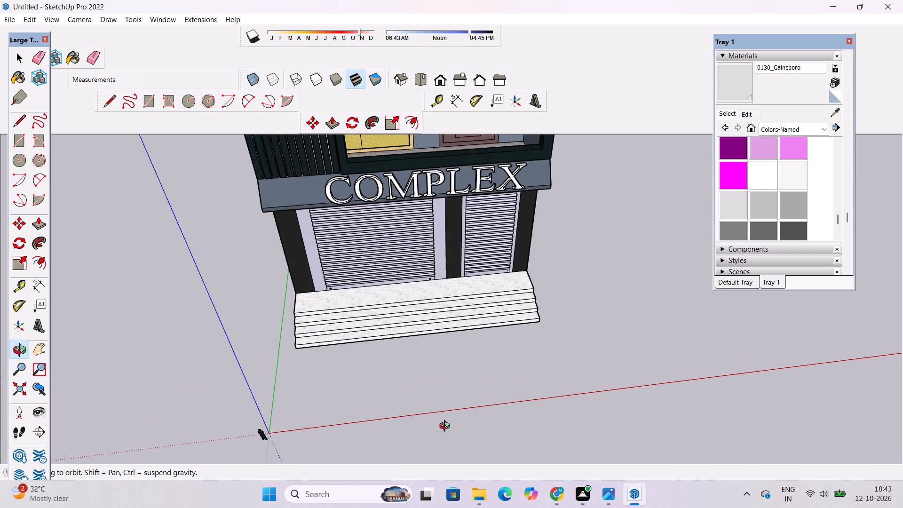
scroll(426, 412, up, 4)
shift+click(423, 400)
drag(390, 412, 388, 445)
scroll(325, 383, up, 4)
shift+drag(325, 383, 306, 373)
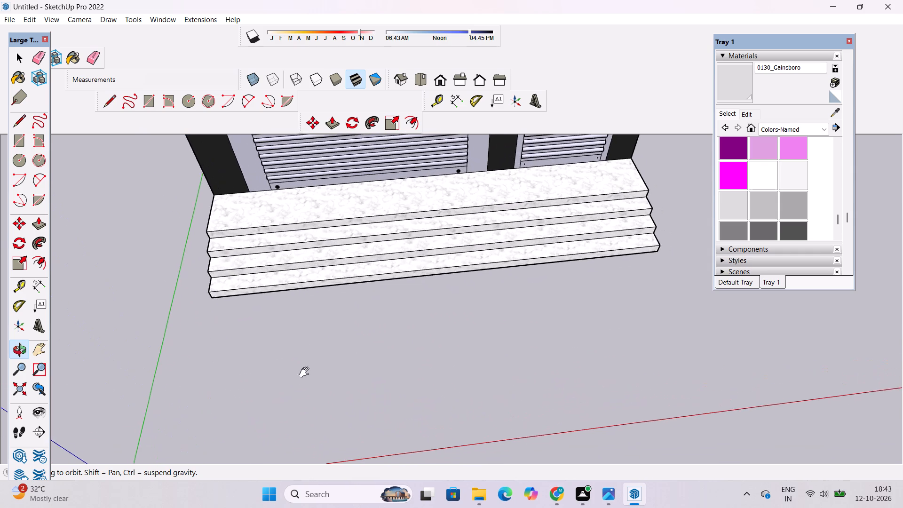
shift+drag(306, 373, 283, 373)
key(r)
scroll(182, 334, up, 4)
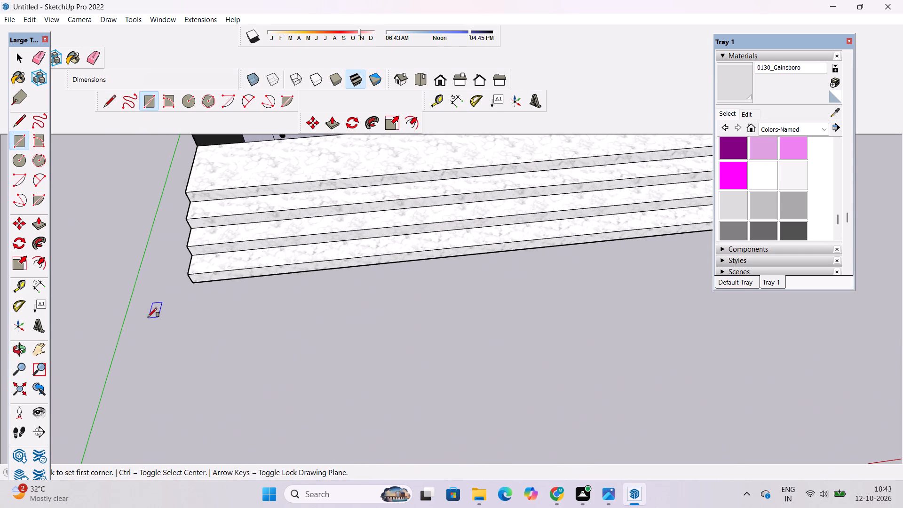
click(142, 313)
scroll(142, 313, down, 8)
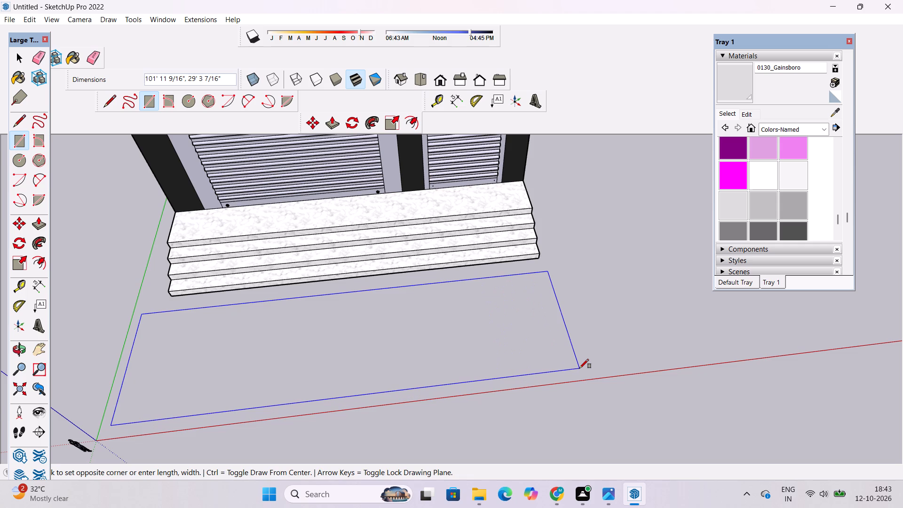
scroll(579, 368, up, 2)
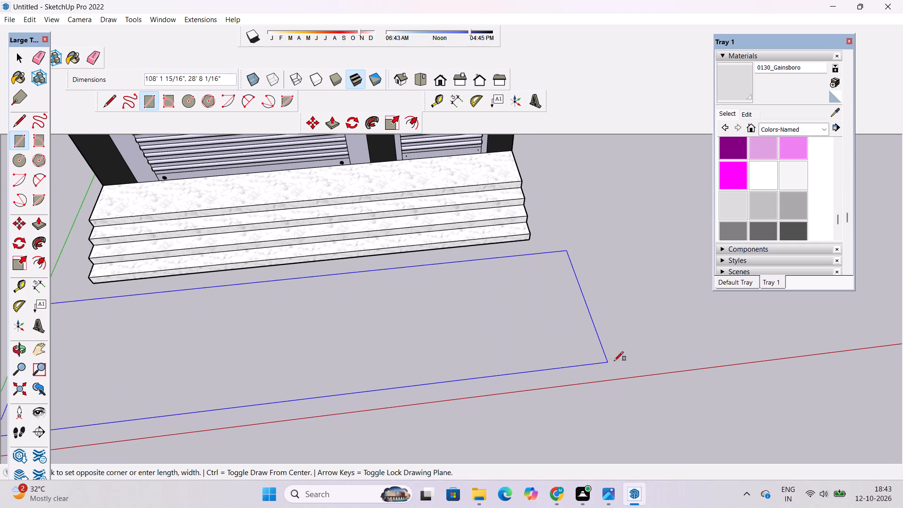
scroll(635, 356, down, 1)
scroll(697, 358, down, 4)
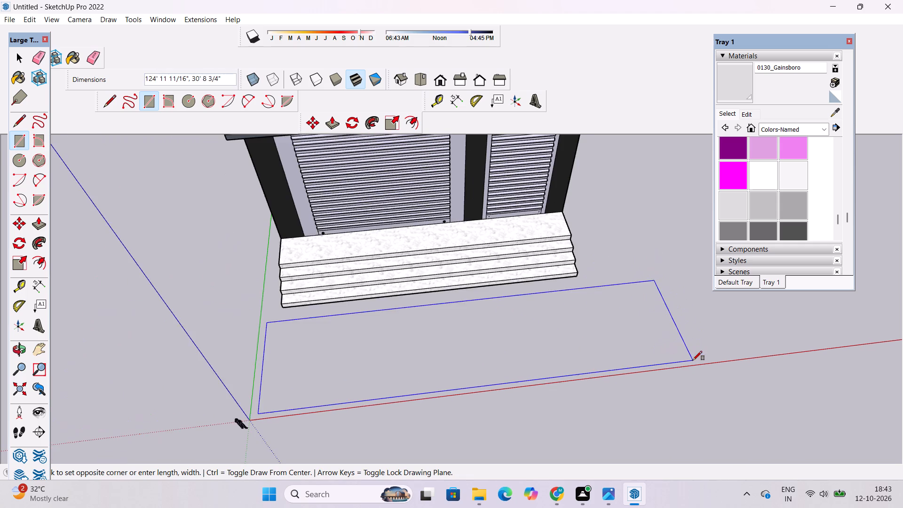
scroll(693, 360, down, 2)
click(770, 354)
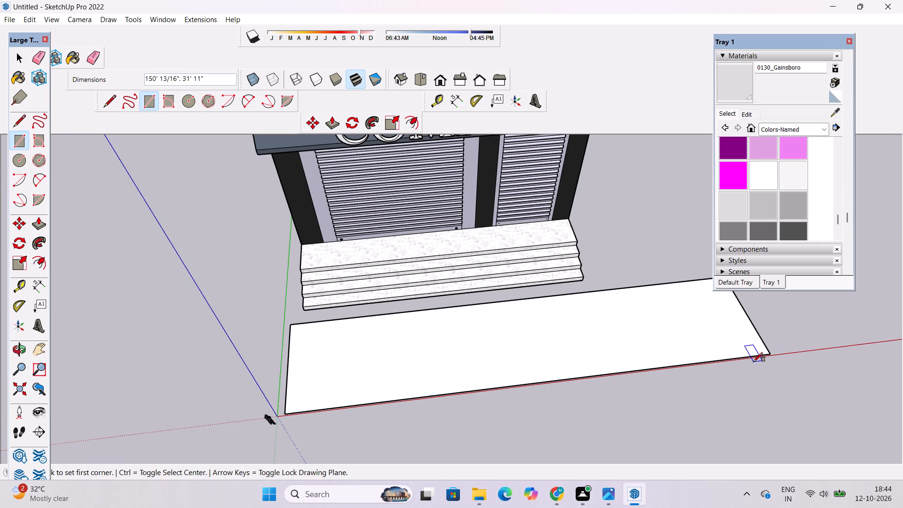
Raise the whole building with its entrance steps about 5' 7" vertically towards the level of the ground rectangle.
scroll(471, 367, down, 5)
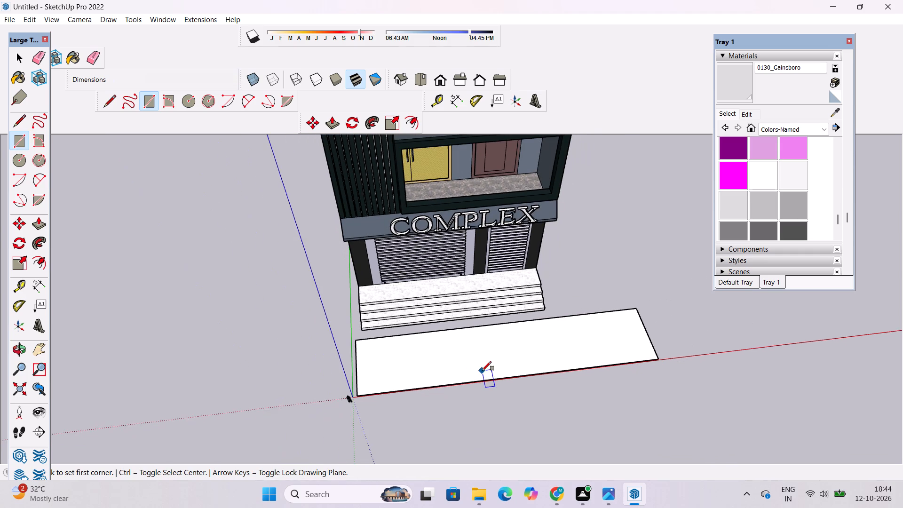
scroll(421, 375, up, 4)
key(space)
key(o)
shift+drag(543, 359, 349, 343)
shift+drag(345, 353, 335, 353)
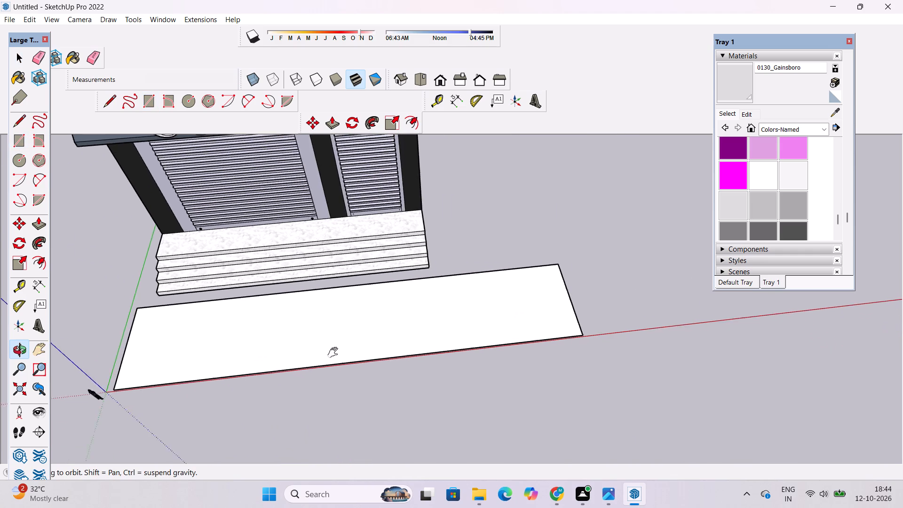
shift+drag(335, 353, 327, 351)
drag(378, 370, 323, 279)
drag(338, 290, 354, 310)
drag(348, 329, 557, 287)
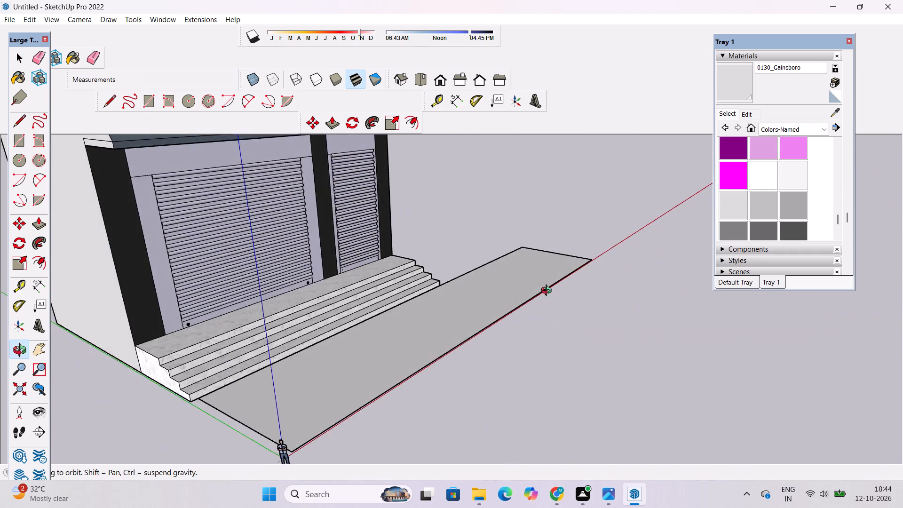
drag(380, 362, 384, 281)
drag(238, 358, 328, 342)
drag(329, 342, 328, 325)
drag(328, 325, 344, 364)
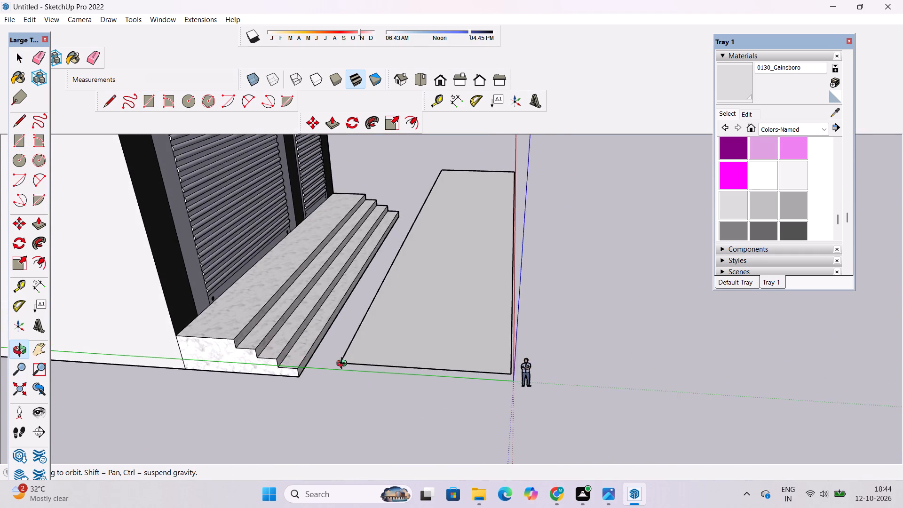
drag(346, 363, 389, 324)
scroll(366, 333, up, 2)
shift+drag(366, 335, 364, 345)
key(space)
drag(363, 346, 368, 381)
triple_click(206, 265)
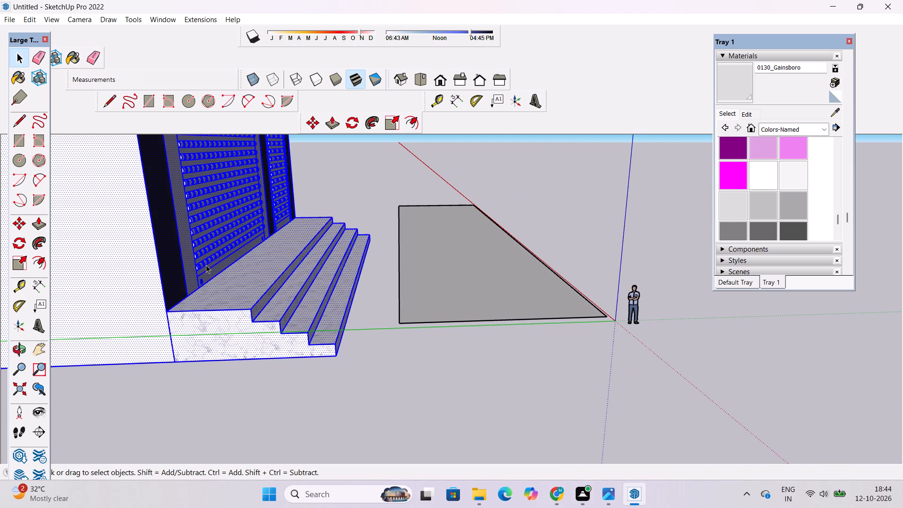
key(m)
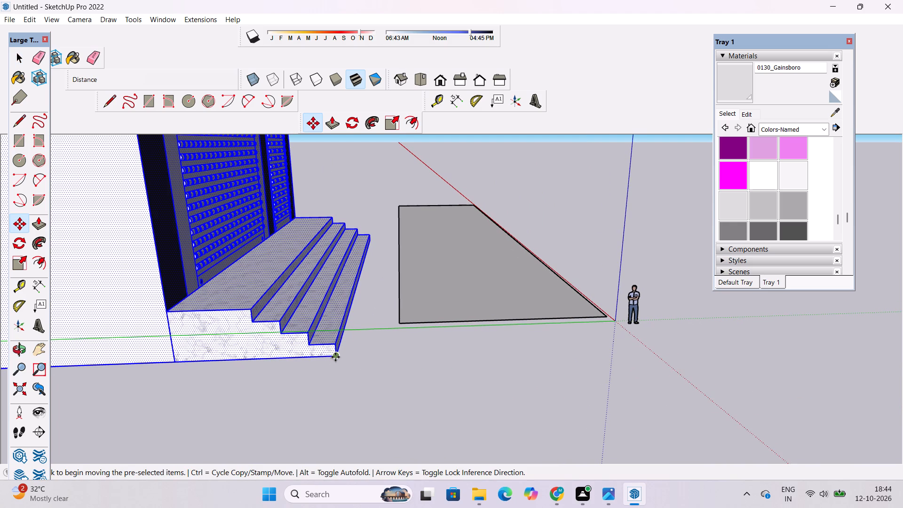
click(335, 356)
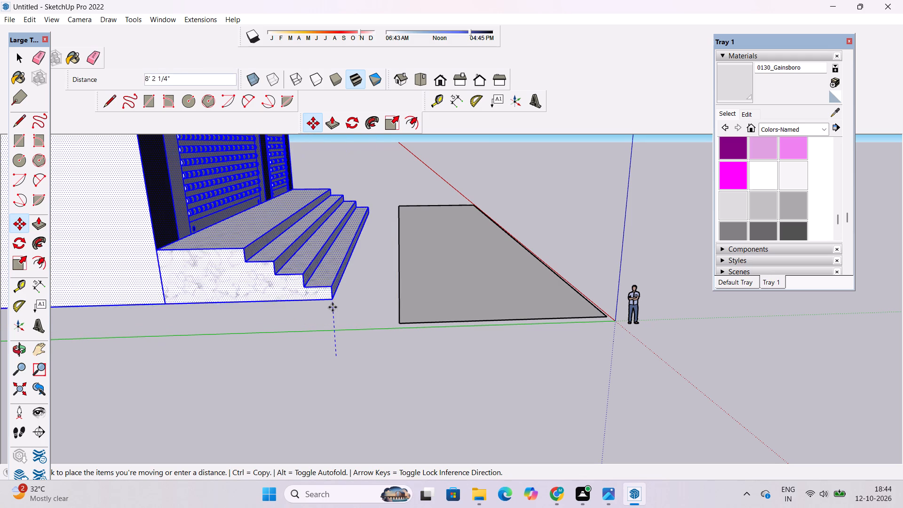
click(334, 322)
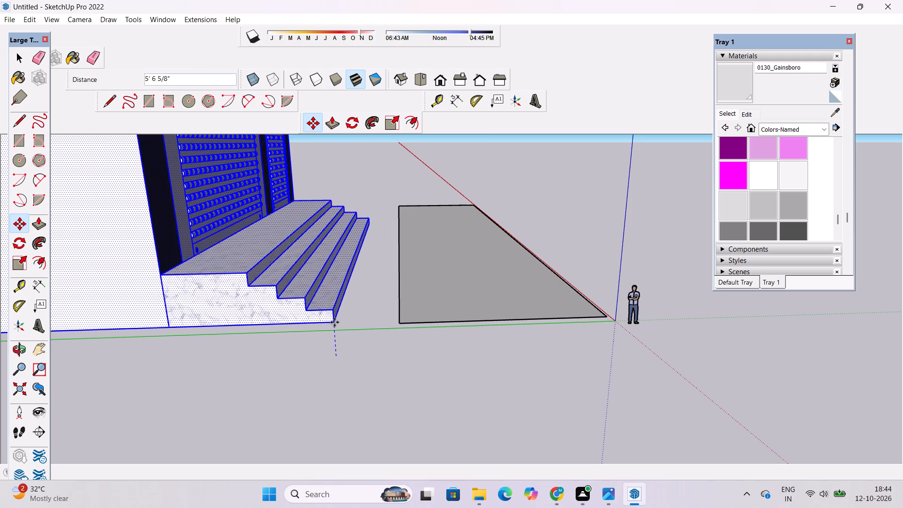
key(space)
click(360, 297)
drag(381, 316, 388, 328)
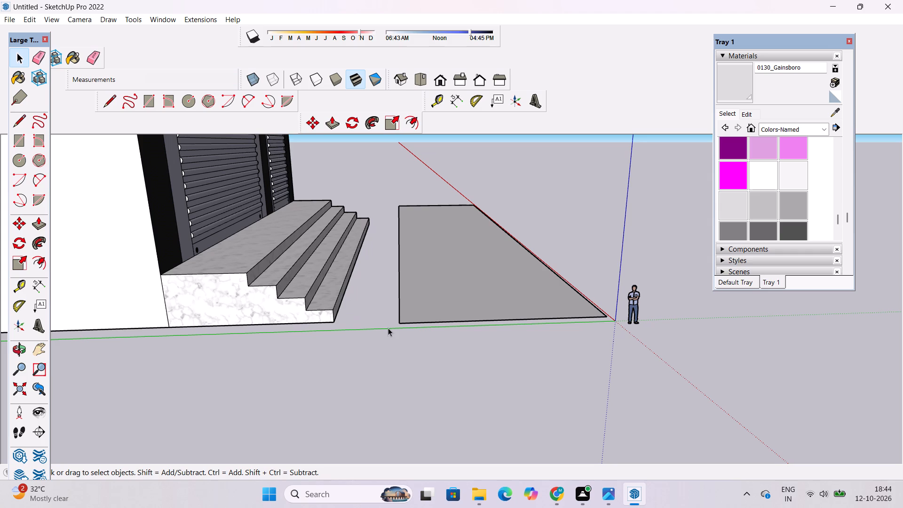
Draw a line about 9' 8" long from the lowest entrance step's bottom front corner along the green axis towards the ground rectangle.
key(o)
drag(381, 278, 249, 234)
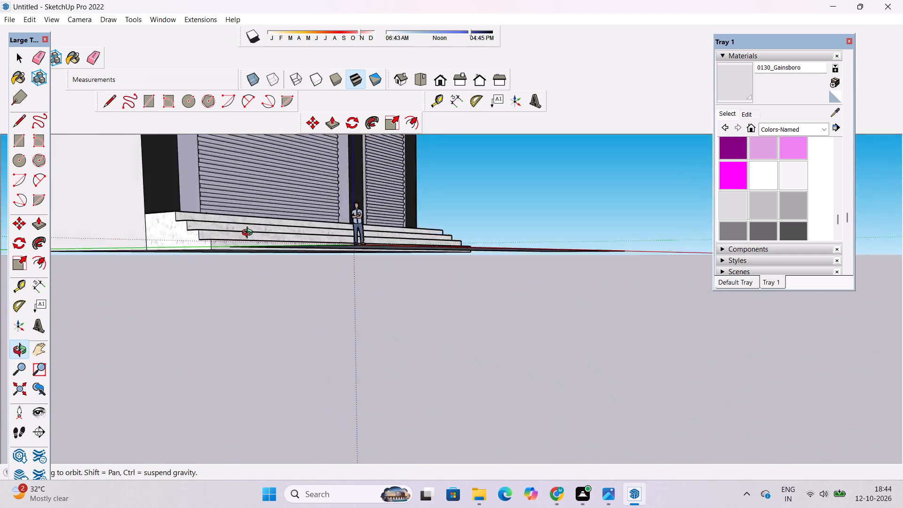
drag(249, 234, 390, 270)
drag(371, 296, 374, 311)
drag(375, 312, 322, 288)
scroll(322, 305, up, 4)
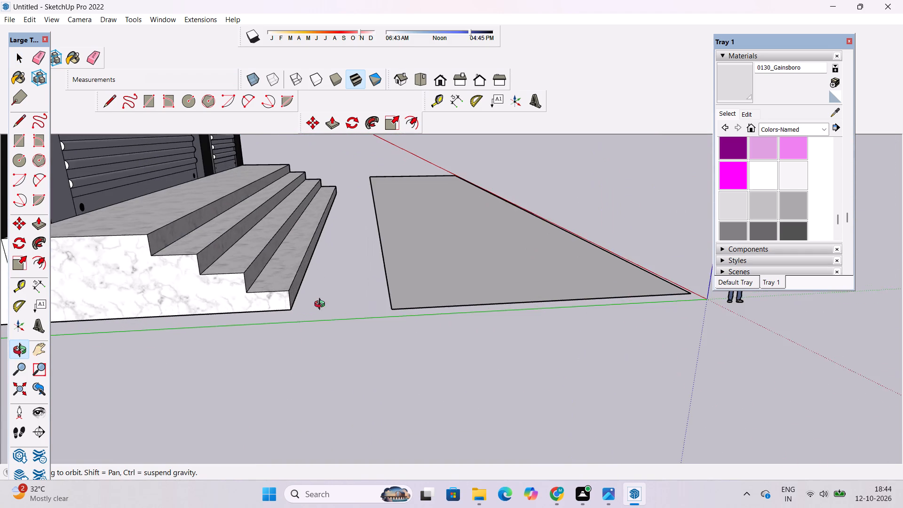
drag(324, 315, 335, 341)
scroll(338, 349, up, 3)
shift+drag(331, 345, 320, 340)
click(320, 340)
key(l)
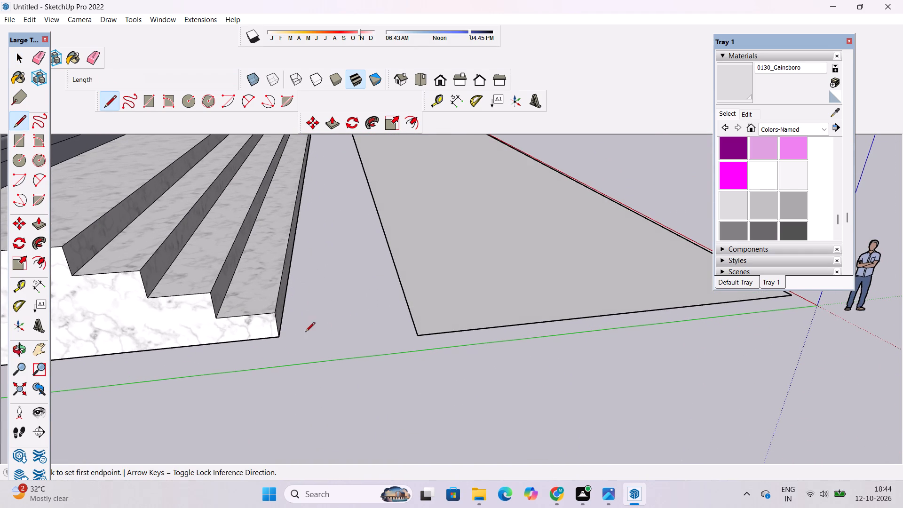
click(280, 337)
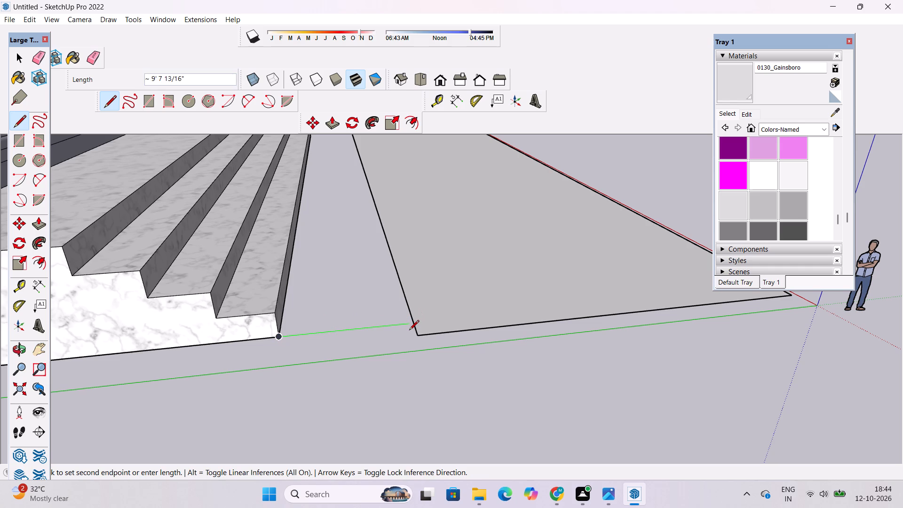
click(409, 328)
scroll(401, 321, down, 5)
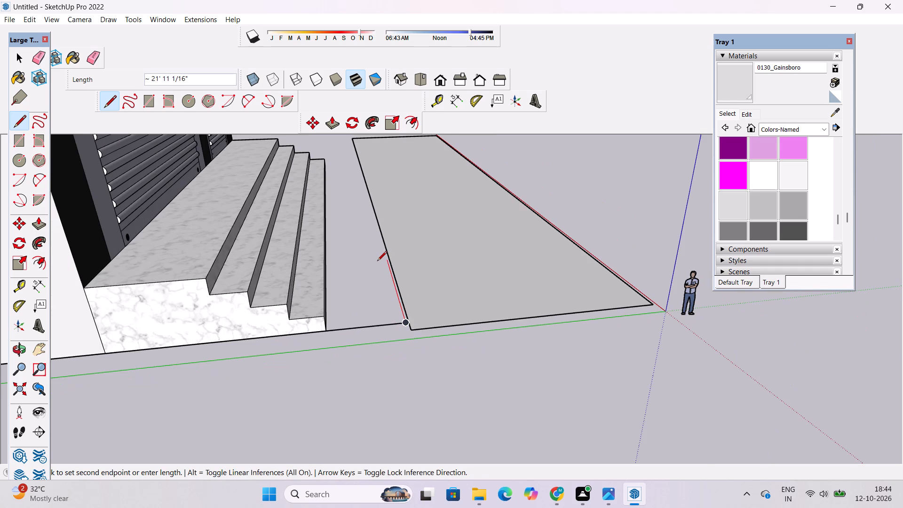
key(space)
Erase all edges of the ground rectangle in front of the entrance steps, keeping the new line at the step corner.
key(e)
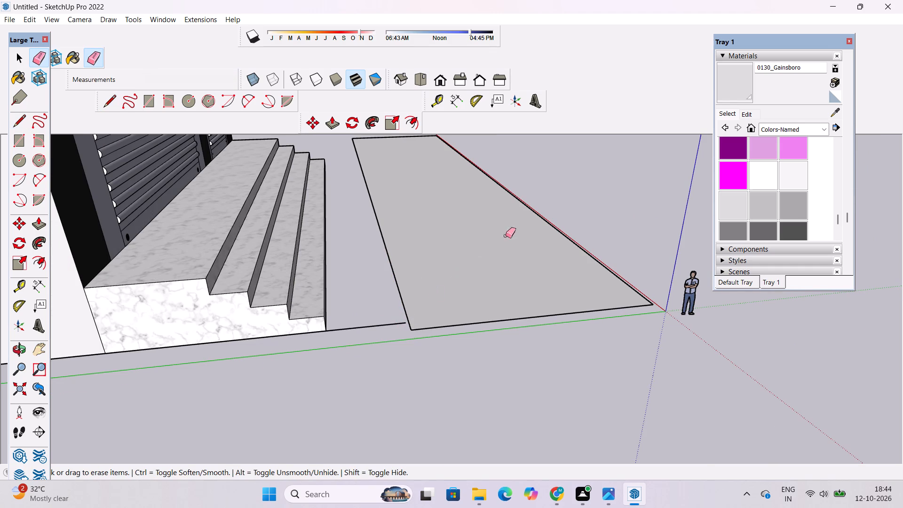
drag(552, 206, 500, 322)
drag(406, 233, 385, 263)
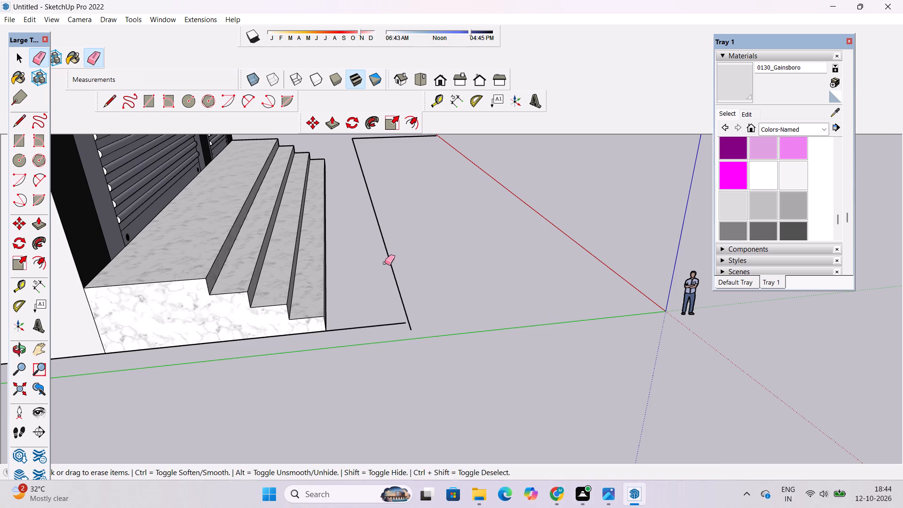
drag(385, 263, 384, 265)
scroll(439, 316, down, 5)
scroll(402, 200, up, 3)
drag(403, 151, 403, 171)
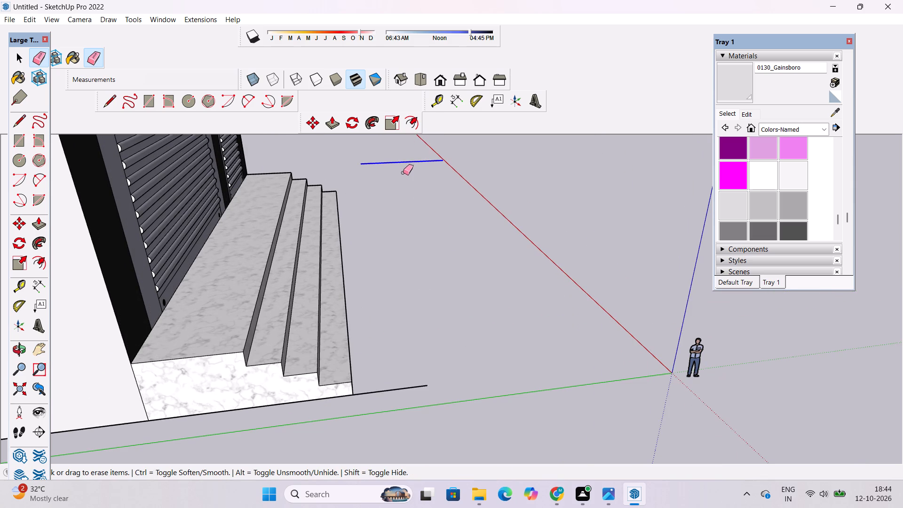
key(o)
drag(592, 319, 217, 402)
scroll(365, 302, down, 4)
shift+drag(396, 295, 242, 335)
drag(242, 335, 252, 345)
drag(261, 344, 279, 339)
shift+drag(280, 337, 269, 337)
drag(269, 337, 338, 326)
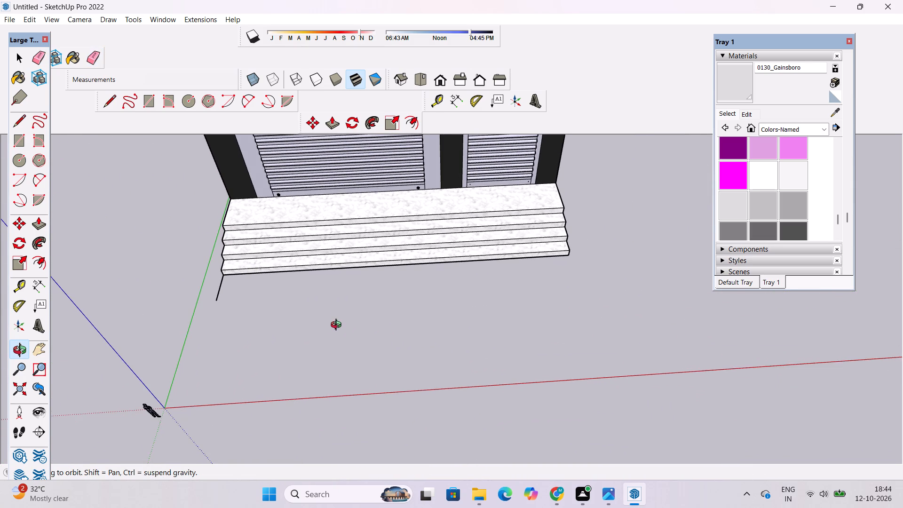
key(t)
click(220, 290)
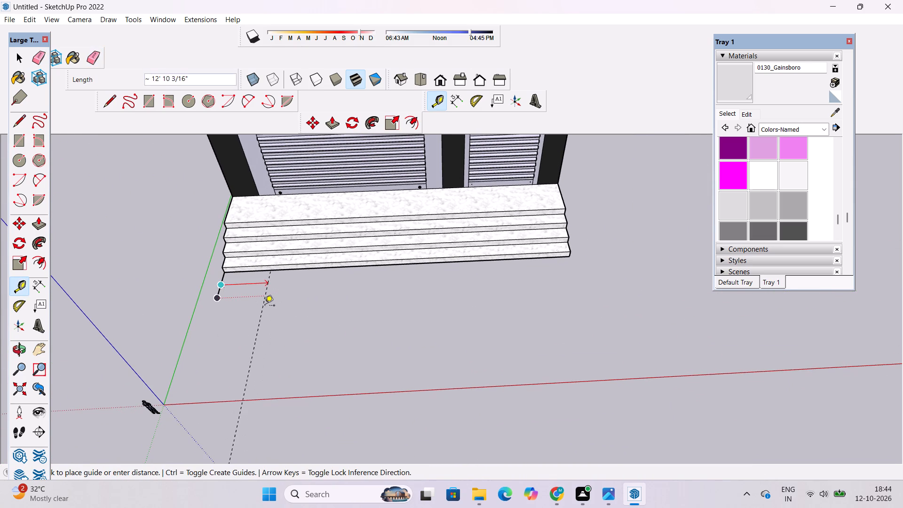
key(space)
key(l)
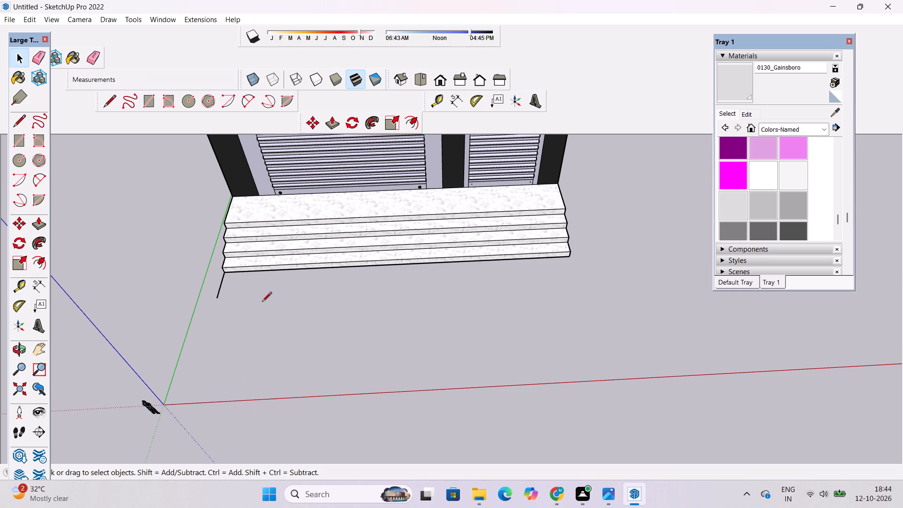
Draw a ground rectangle about 145' 10" by 30' 3" from the free end of the short line, extending along the red axis.
key(r)
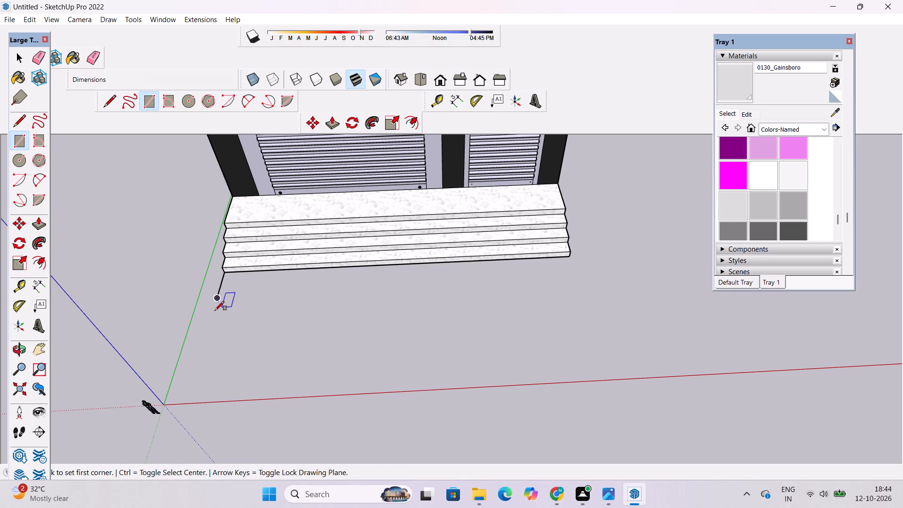
click(218, 298)
scroll(227, 302, down, 5)
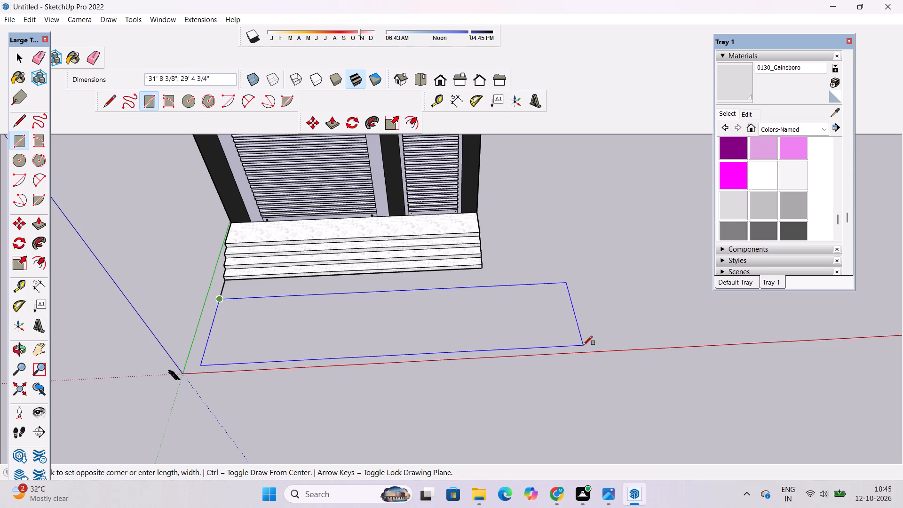
click(624, 345)
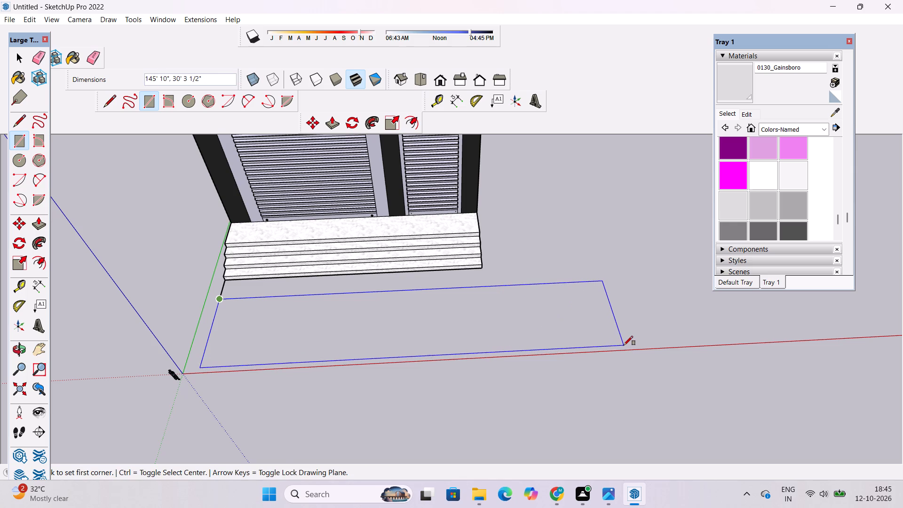
key(space)
Push/Pull the new ground rectangle up by 1' to make a thin slab.
scroll(583, 315, down, 3)
scroll(304, 293, up, 4)
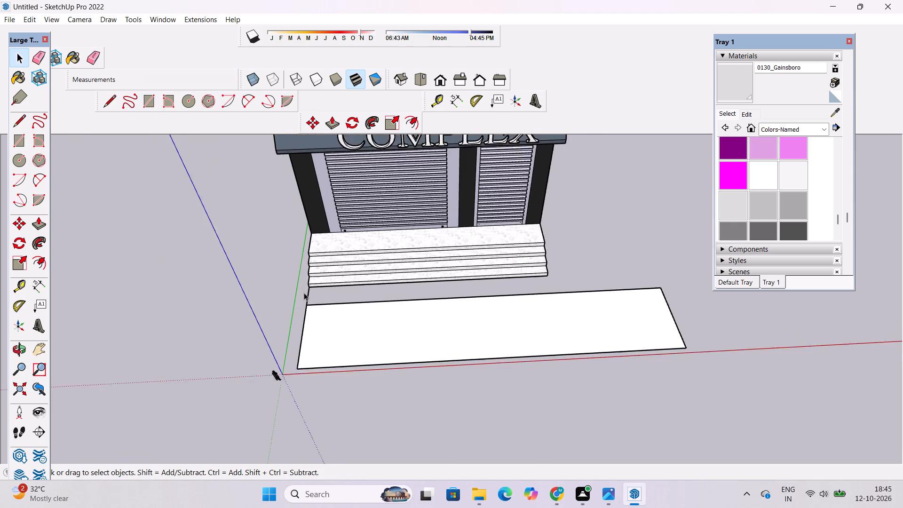
scroll(304, 293, up, 1)
scroll(343, 215, down, 6)
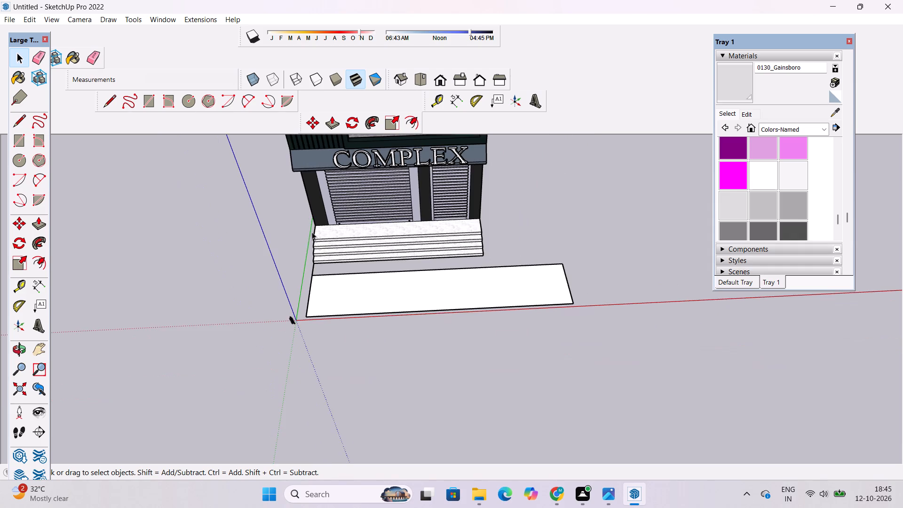
scroll(575, 298, up, 8)
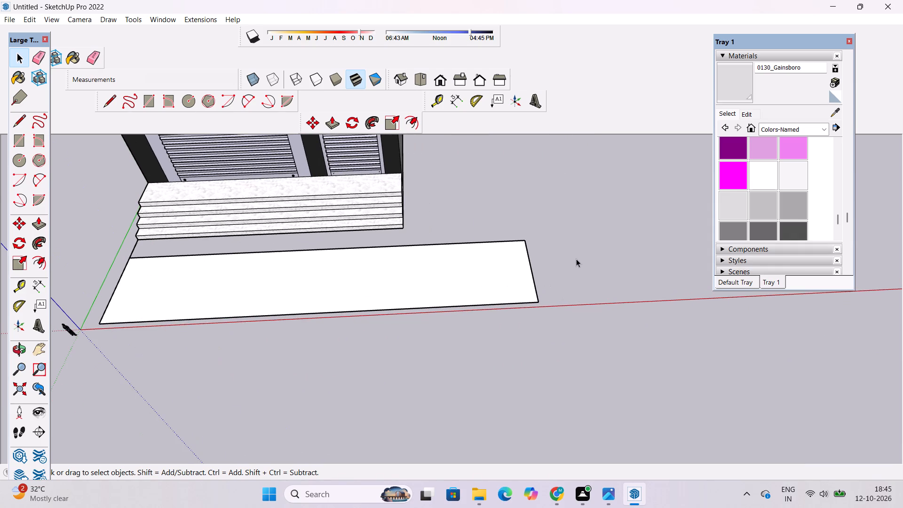
key(p)
scroll(514, 284, down, 3)
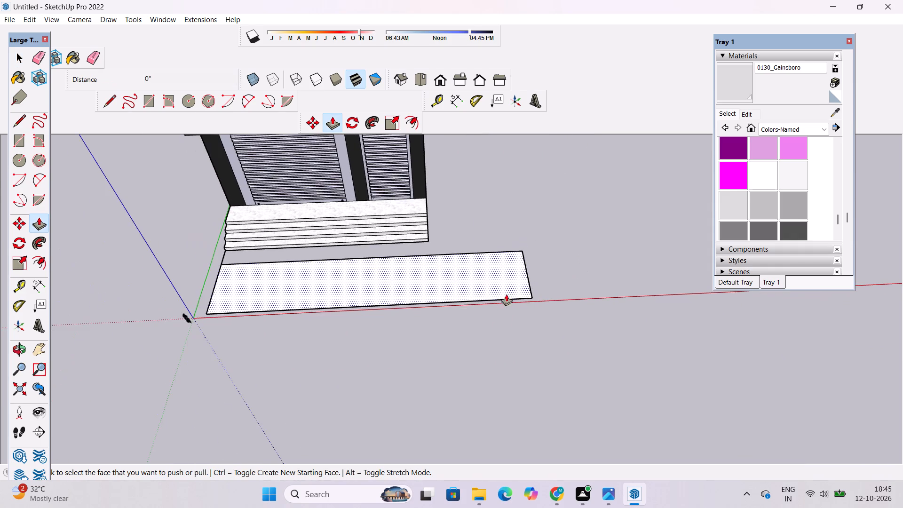
scroll(437, 268, up, 3)
click(442, 281)
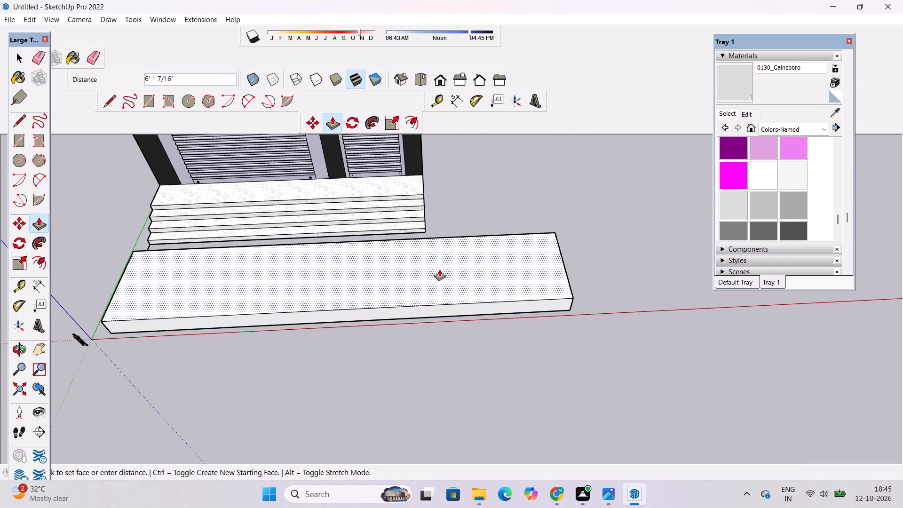
text(1')
key(Return)
Erase the short line joining the lowest entrance step's corner to the ground slab.
key(o)
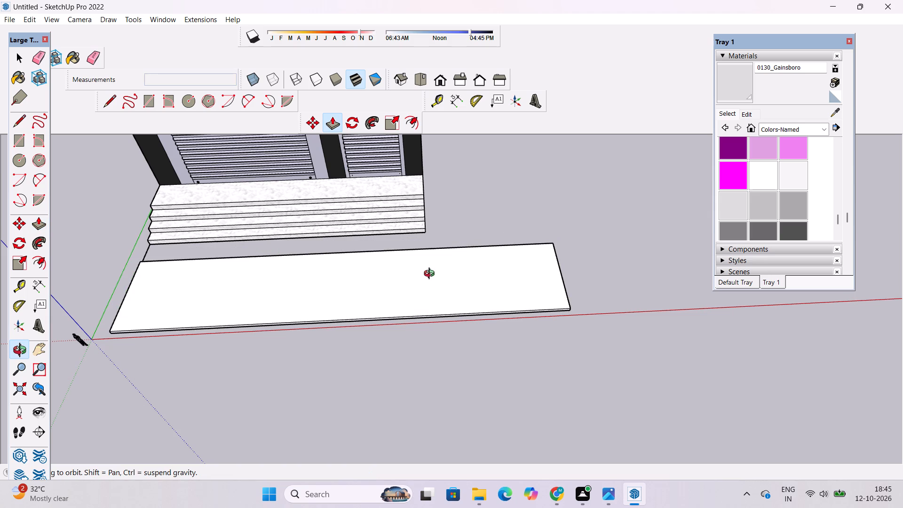
scroll(432, 286, up, 9)
scroll(532, 373, down, 5)
drag(531, 333, 439, 317)
drag(547, 338, 333, 236)
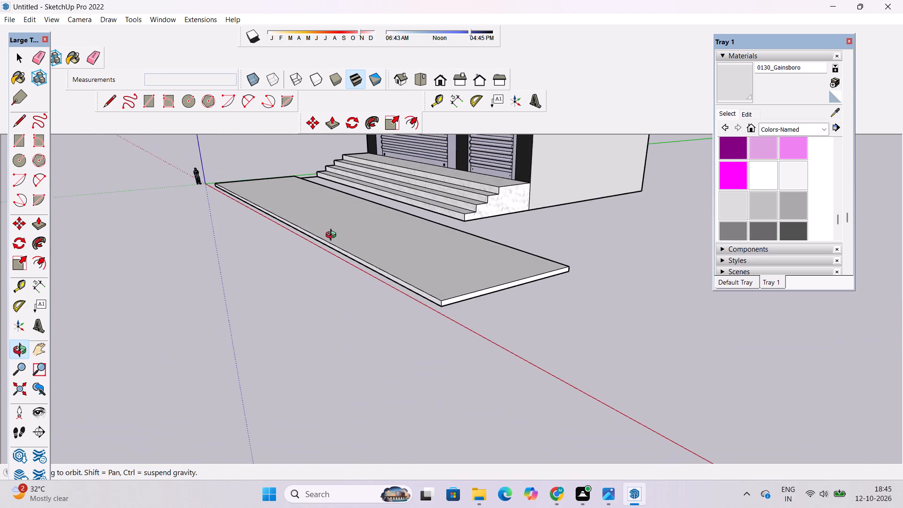
drag(333, 236, 522, 224)
scroll(502, 226, down, 5)
drag(432, 268, 472, 335)
shift+drag(309, 325, 354, 307)
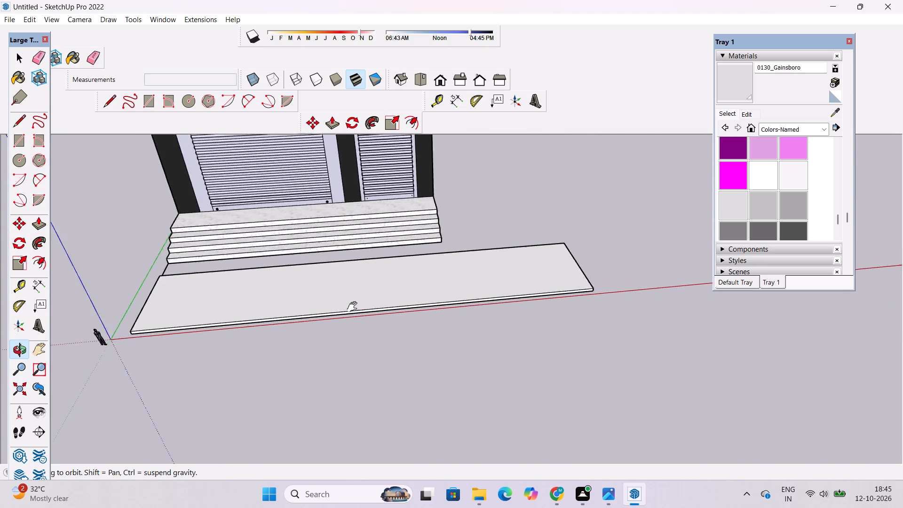
shift+drag(354, 307, 419, 282)
drag(434, 288, 575, 286)
drag(435, 335, 437, 311)
drag(210, 340, 309, 338)
scroll(310, 341, up, 4)
shift+drag(313, 343, 299, 320)
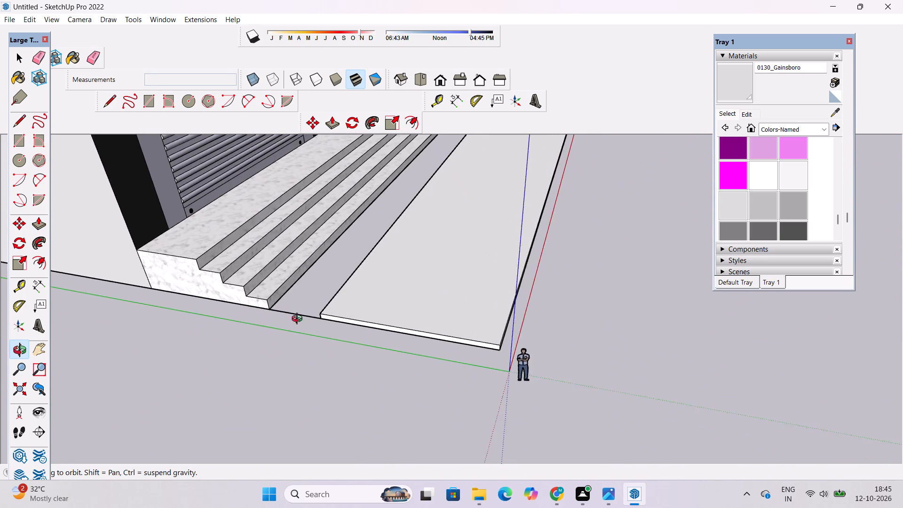
drag(323, 320, 349, 320)
key(e)
drag(320, 311, 315, 327)
key(space)
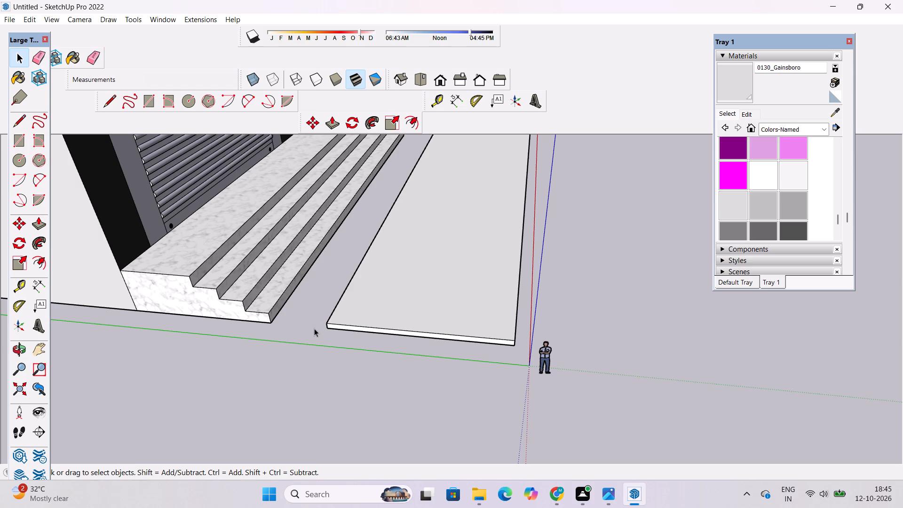
Select the entire ground slab and move it about 5' 8" along the green axis towards the entrance steps.
key(o)
shift+drag(385, 346, 330, 369)
drag(330, 369, 279, 348)
drag(278, 347, 360, 339)
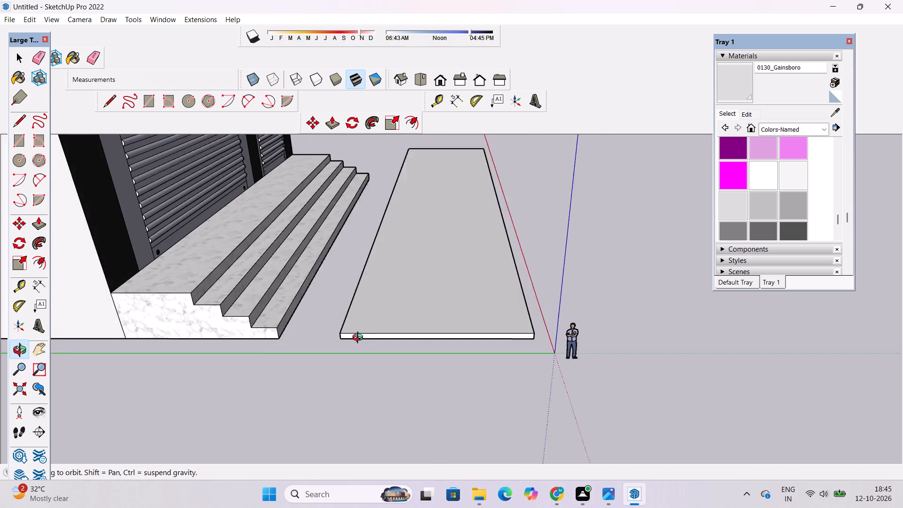
drag(360, 339, 374, 334)
shift+click(374, 334)
drag(370, 335, 444, 350)
scroll(442, 352, up, 3)
shift+drag(437, 352, 390, 343)
drag(390, 344, 399, 351)
key(space)
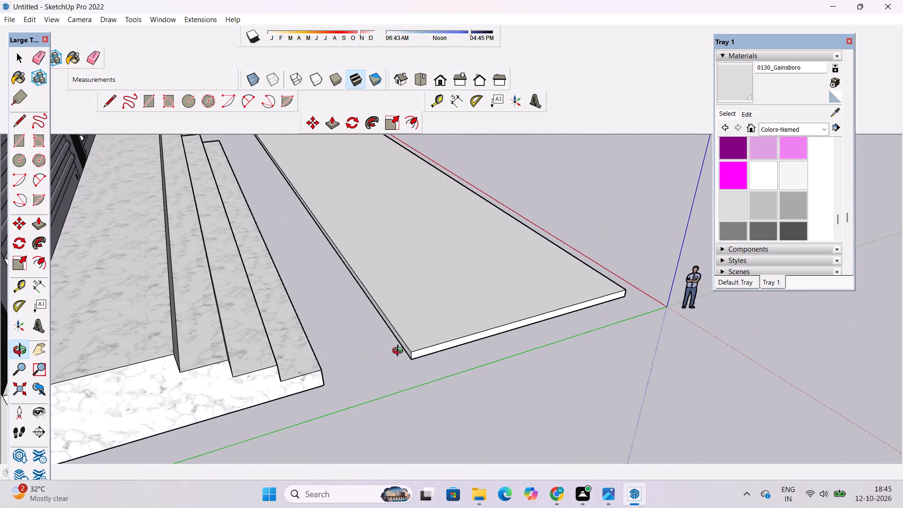
double_click(444, 336)
drag(444, 336, 430, 338)
click(430, 338)
key(m)
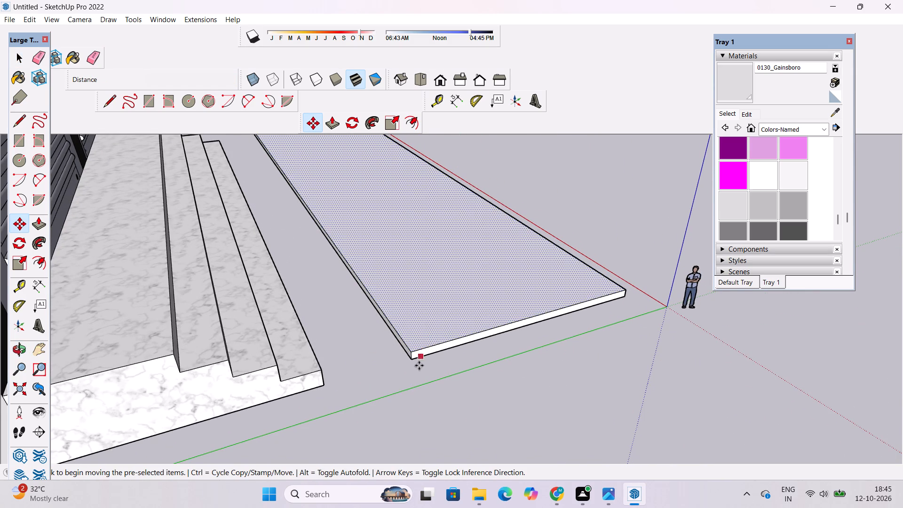
scroll(416, 373, up, 2)
key(space)
click(490, 367)
triple_click(442, 321)
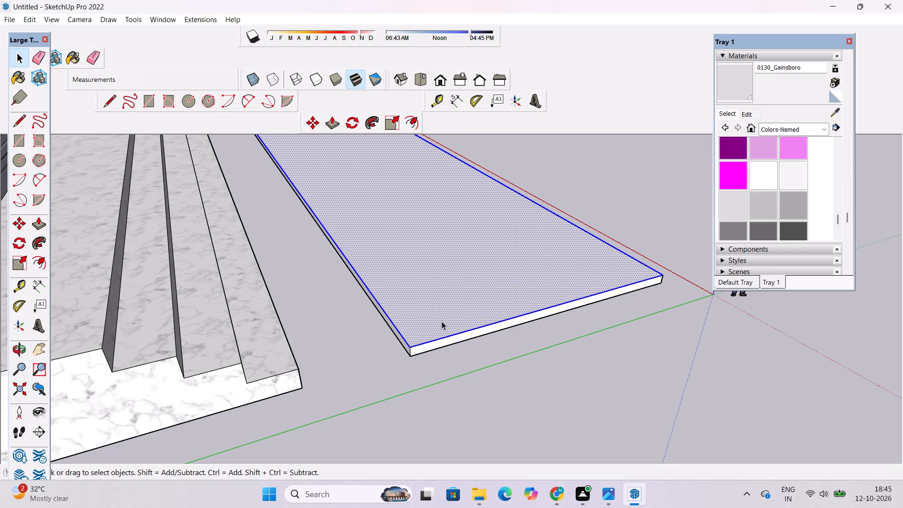
key(m)
scroll(418, 362, up, 3)
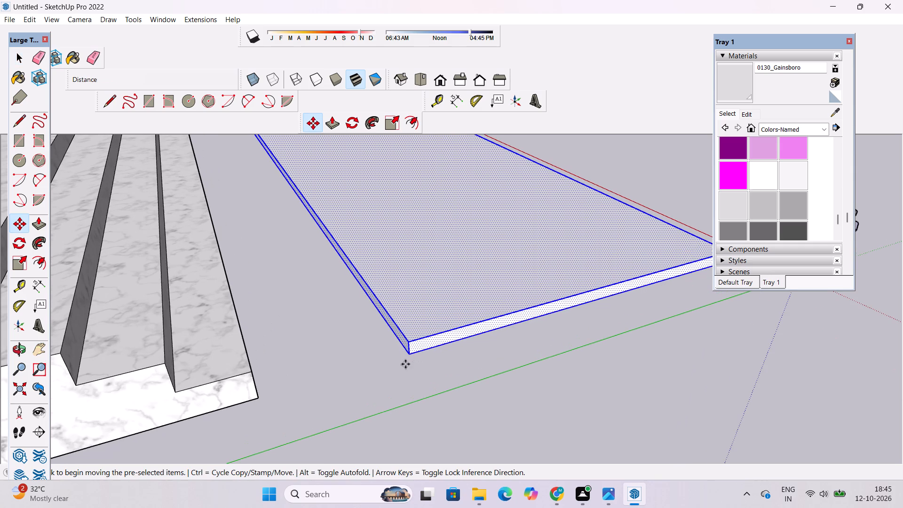
scroll(404, 365, up, 3)
click(410, 348)
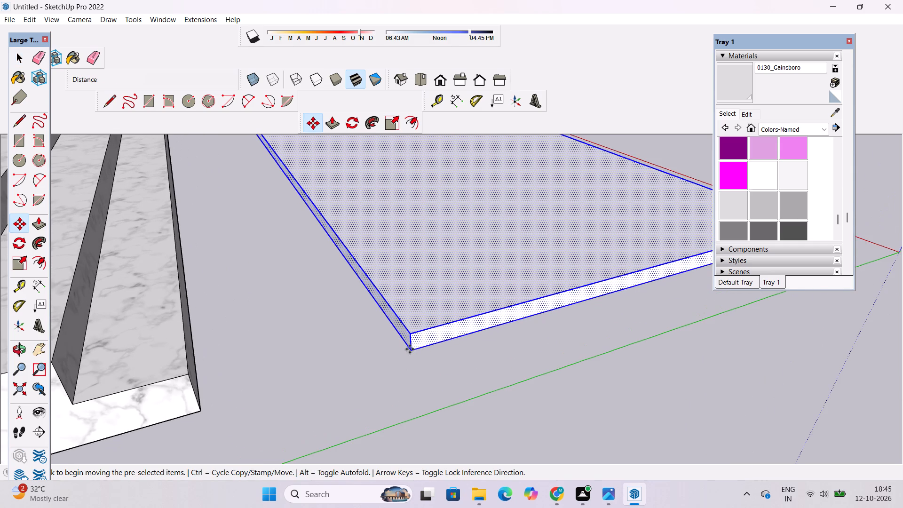
scroll(388, 360, down, 3)
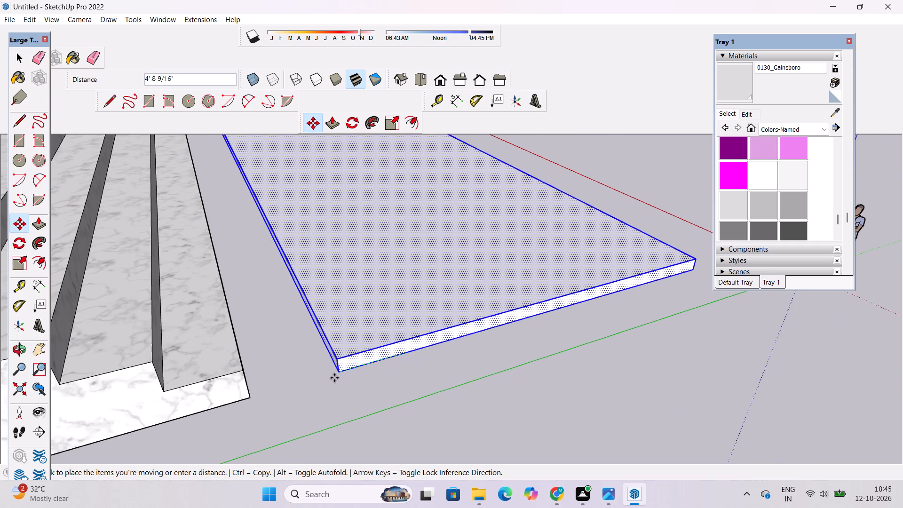
click(320, 384)
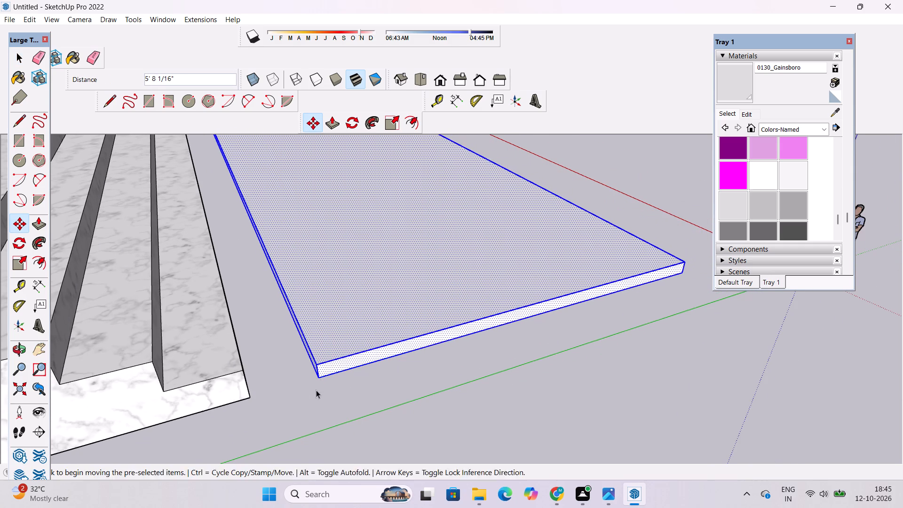
key(space)
scroll(311, 400, down, 5)
click(484, 357)
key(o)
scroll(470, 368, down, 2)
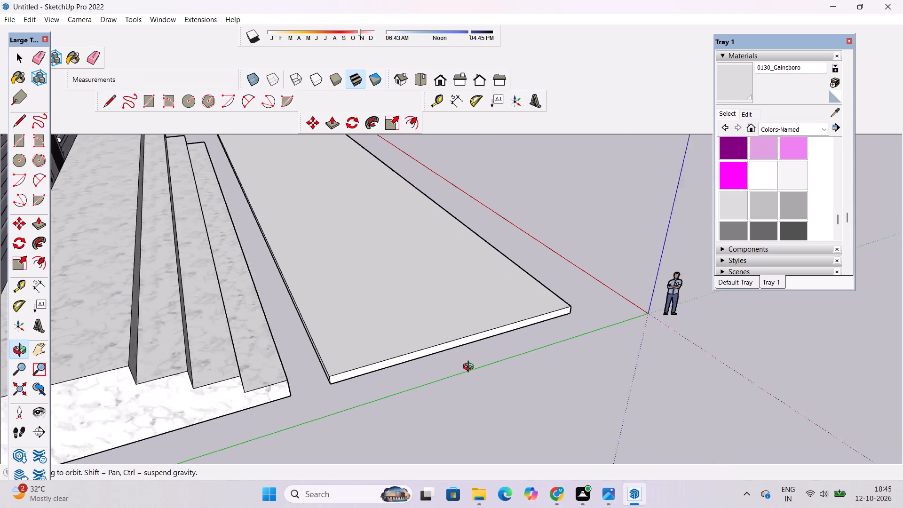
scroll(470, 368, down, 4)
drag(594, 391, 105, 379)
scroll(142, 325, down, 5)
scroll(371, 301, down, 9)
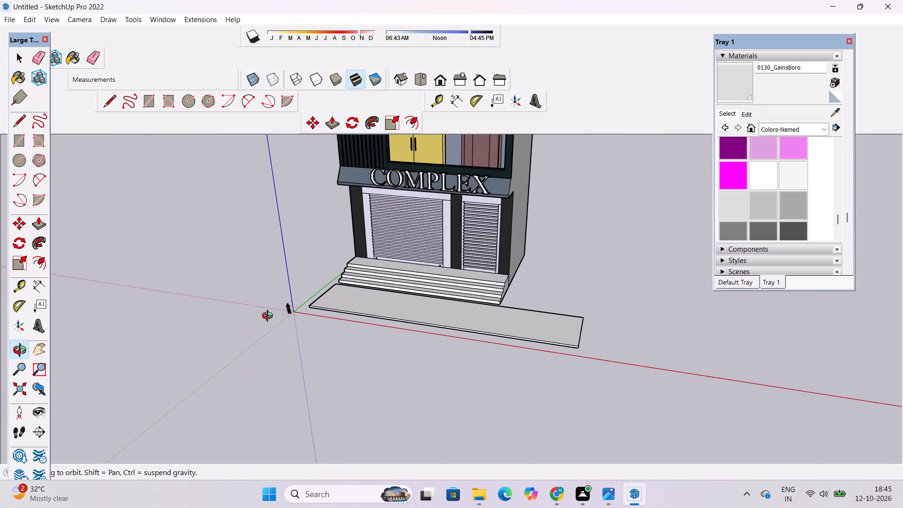
Push/Pull the top face of the ground slab down by 6".
drag(268, 317, 345, 330)
shift+drag(345, 330, 309, 314)
scroll(331, 322, up, 5)
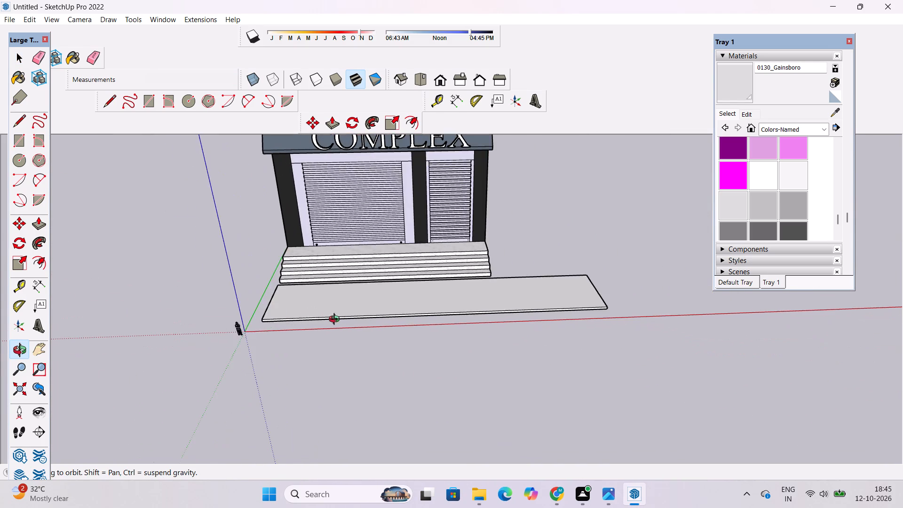
scroll(336, 320, up, 3)
shift+drag(336, 320, 320, 326)
drag(321, 327, 342, 332)
key(space)
click(341, 310)
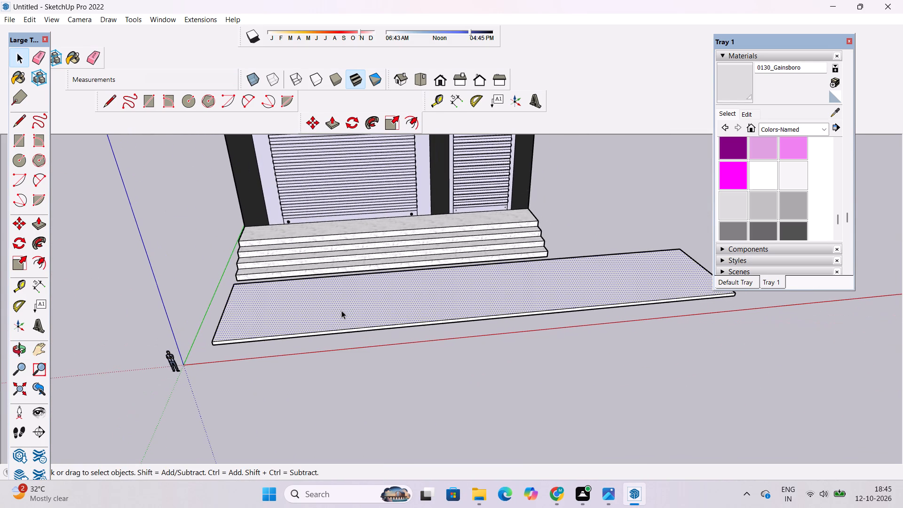
key(p)
click(341, 310)
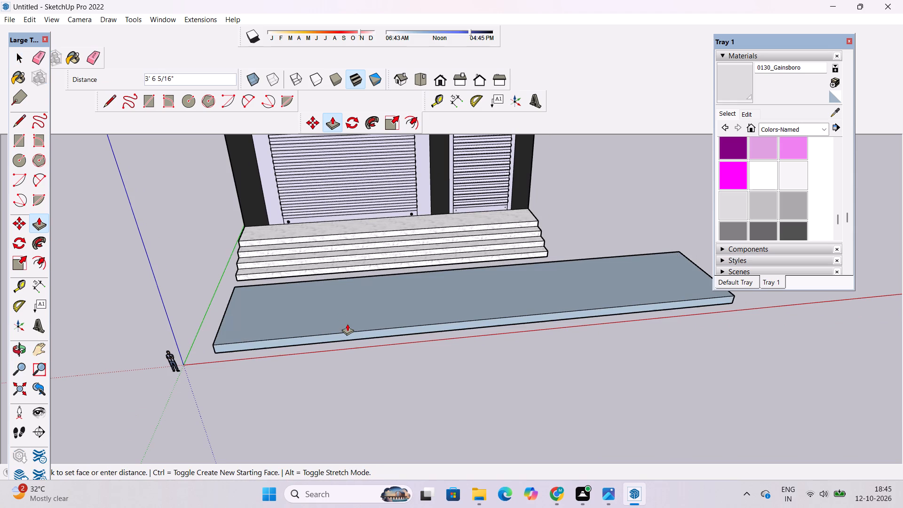
key(6)
key(shift+quotedbl)
key(Return)
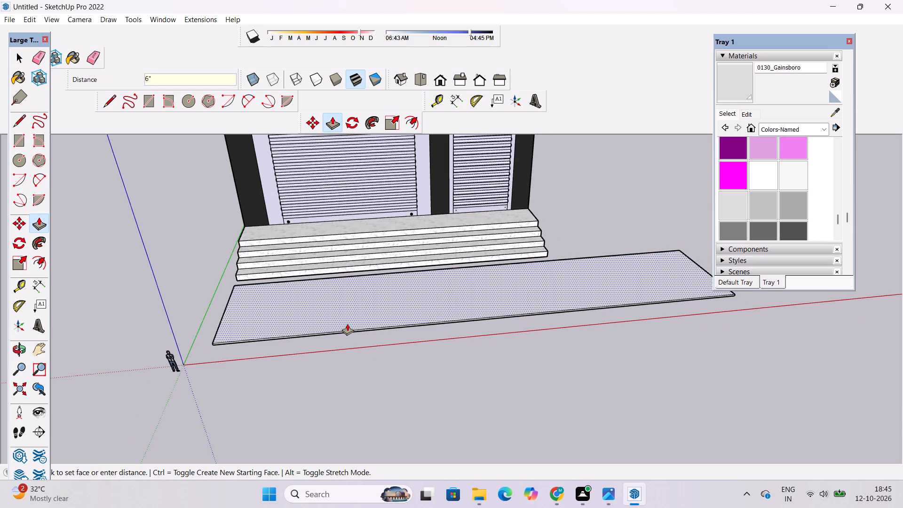
key(space)
click(353, 391)
Place a lengthwise guide along the ground slab's centreline, 15' 1 3/4" from its long edge farthest from the entrance steps.
scroll(191, 340, down, 7)
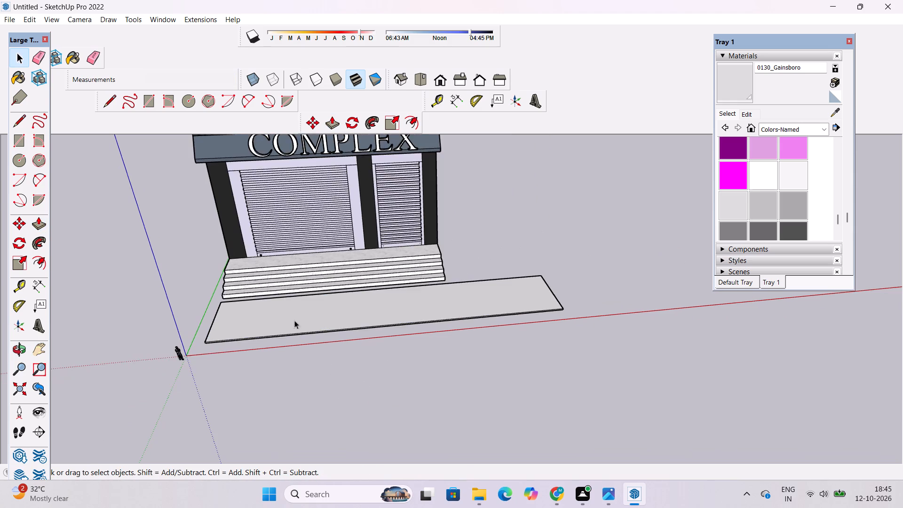
scroll(307, 318, up, 10)
scroll(101, 335, down, 5)
scroll(208, 281, down, 5)
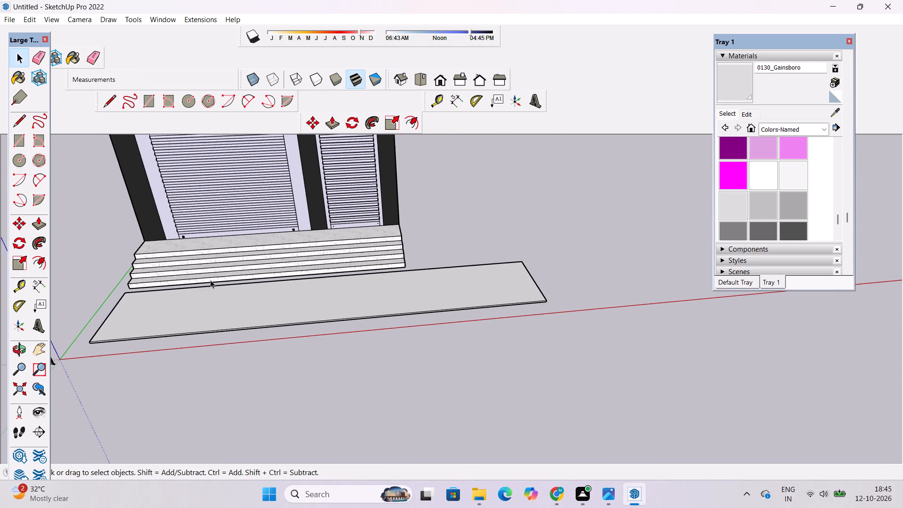
scroll(136, 286, up, 2)
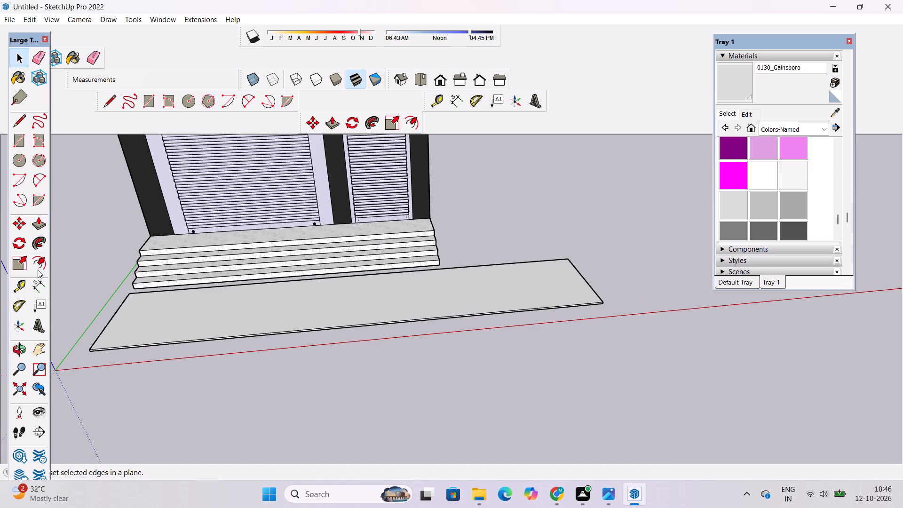
click(19, 347)
drag(433, 294, 425, 354)
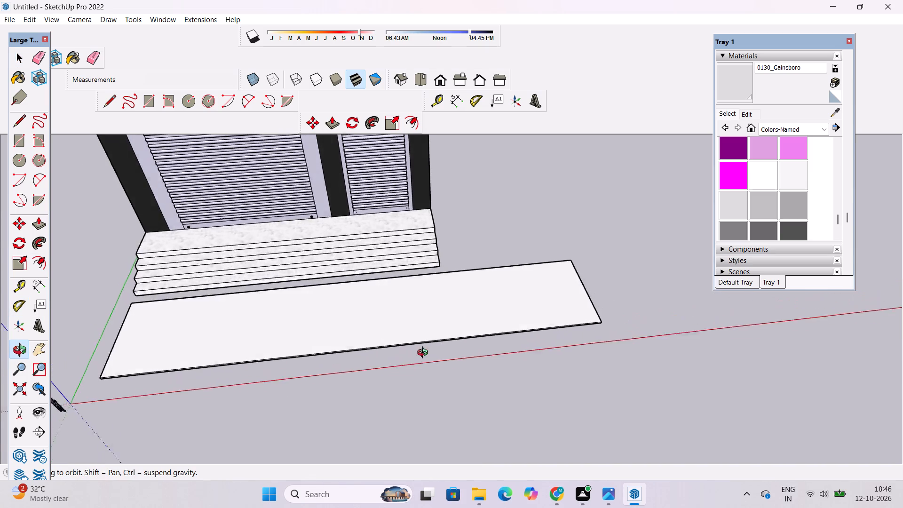
drag(425, 354, 414, 379)
scroll(468, 322, down, 5)
drag(494, 328, 494, 372)
shift+drag(522, 331, 502, 344)
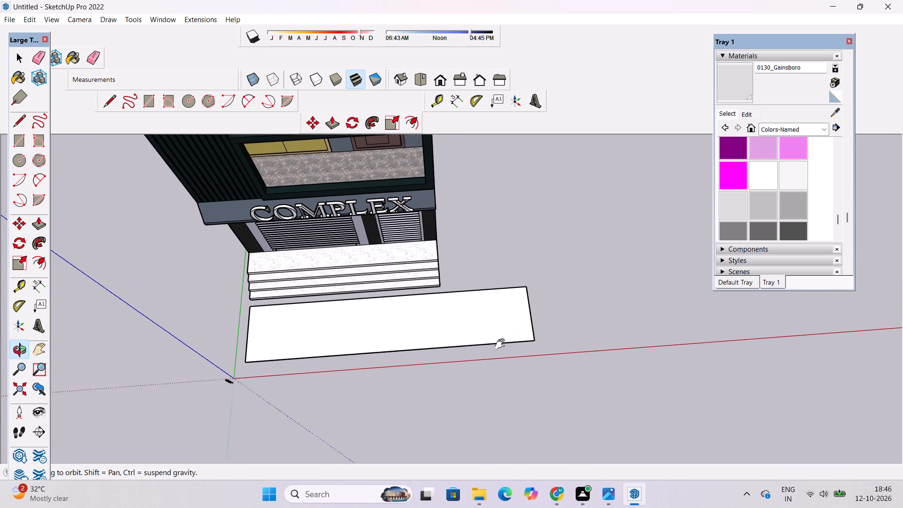
shift+drag(502, 344, 501, 345)
scroll(501, 347, up, 4)
drag(517, 338, 486, 352)
shift+drag(485, 352, 526, 356)
drag(469, 363, 489, 363)
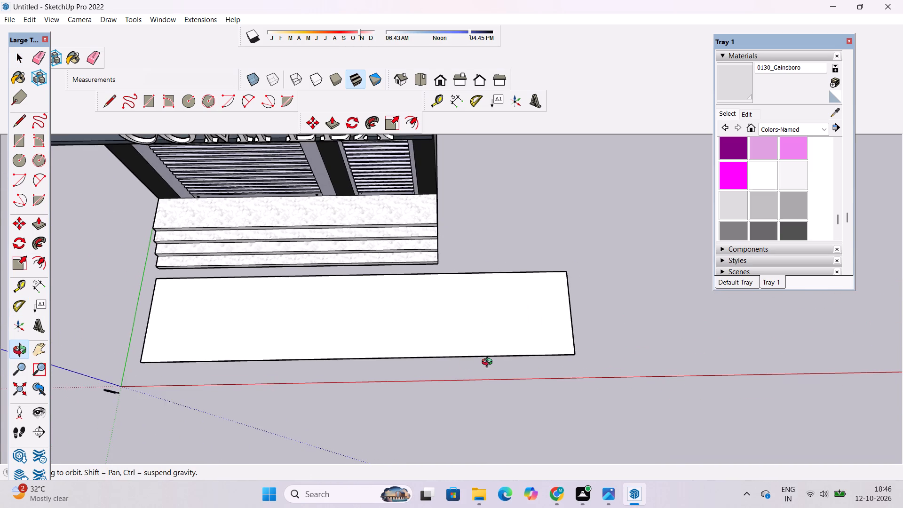
scroll(488, 362, up, 1)
shift+drag(488, 354, 500, 352)
key(space)
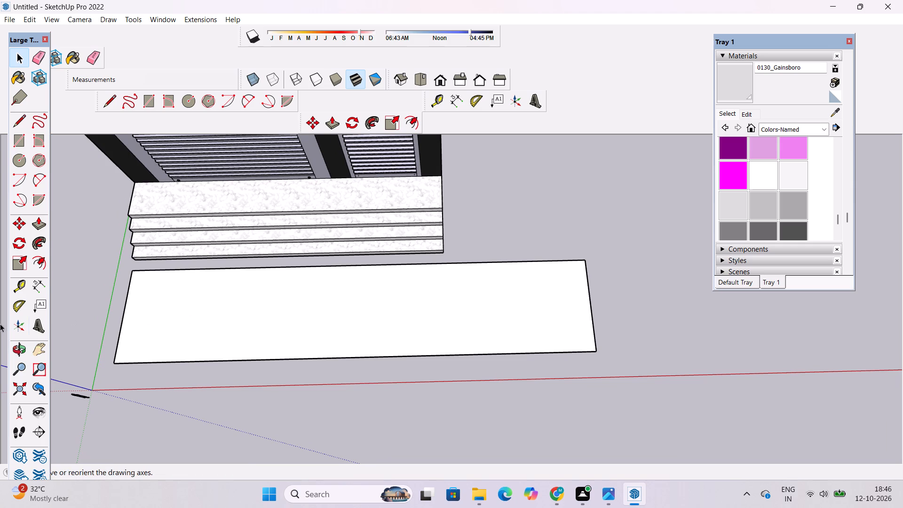
key(t)
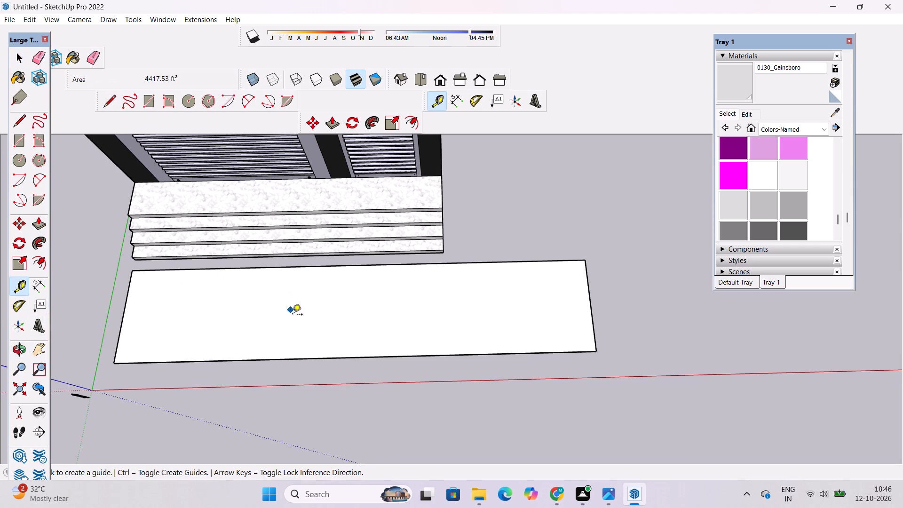
scroll(362, 360, up, 2)
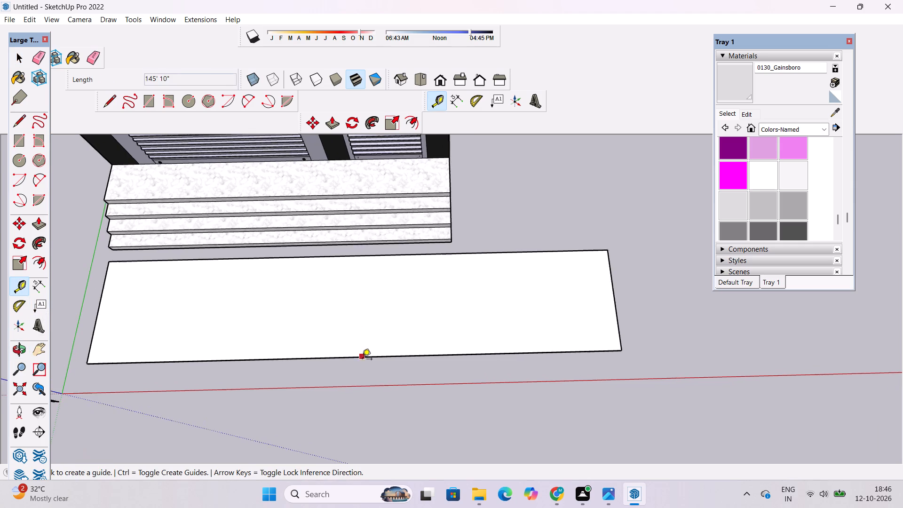
scroll(362, 360, up, 10)
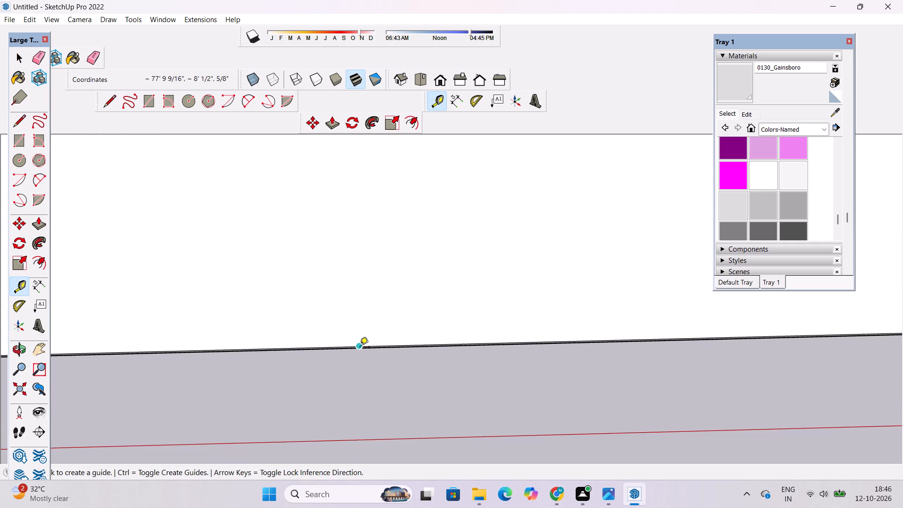
click(360, 348)
scroll(360, 349, down, 11)
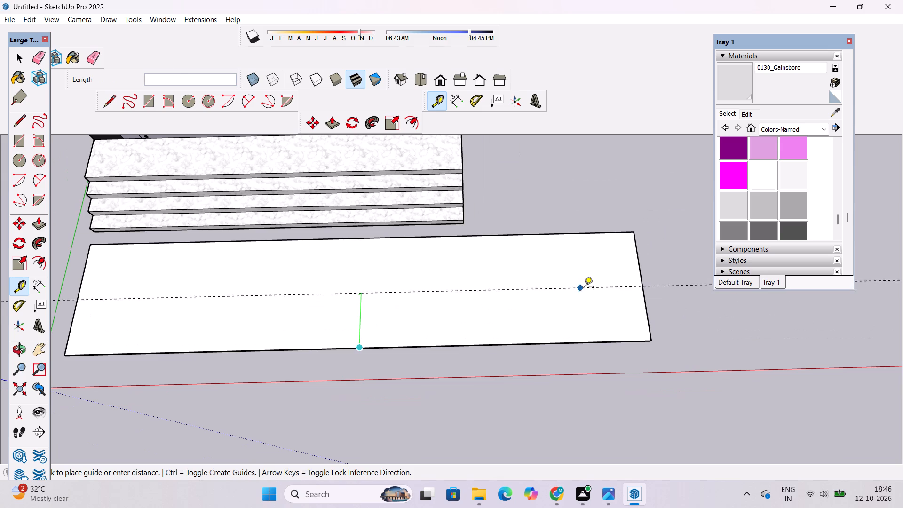
scroll(639, 295, up, 3)
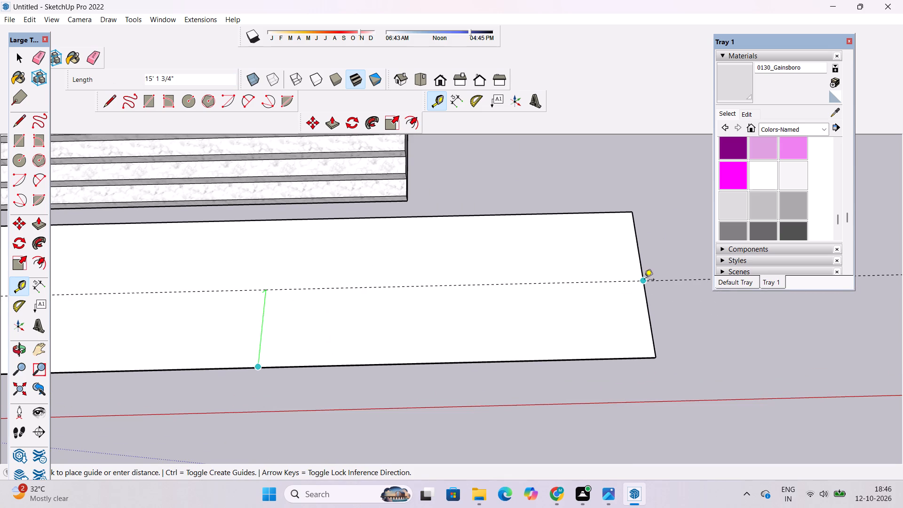
click(644, 280)
Add two parallel guides, one 1' to each side of the slab's centreline guide.
click(613, 282)
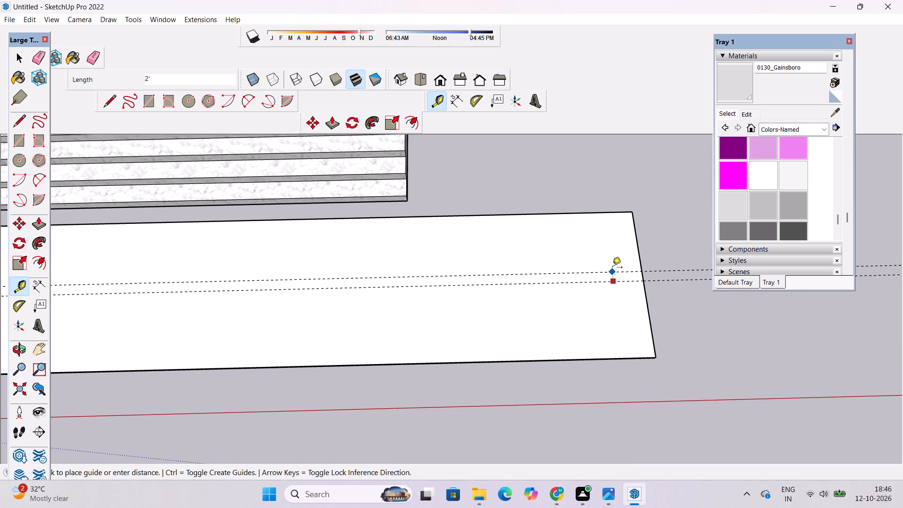
text(1')
key(Return)
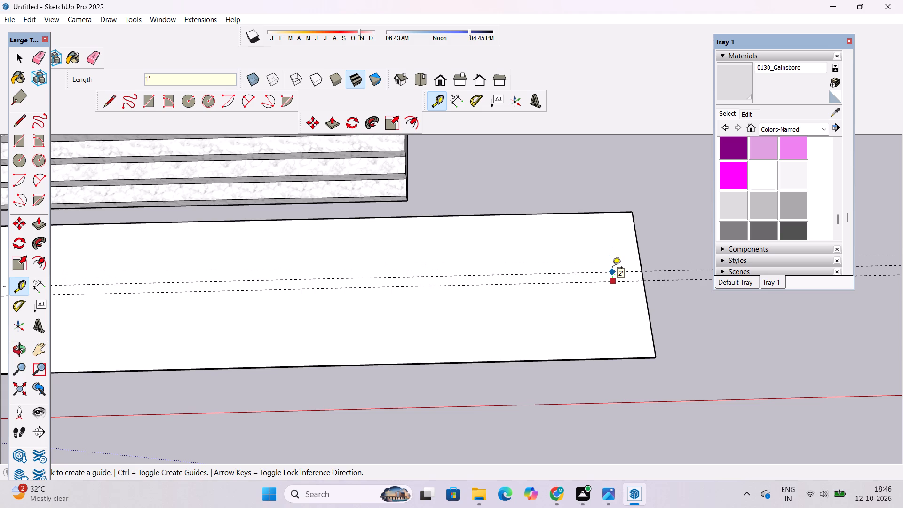
scroll(611, 293, down, 2)
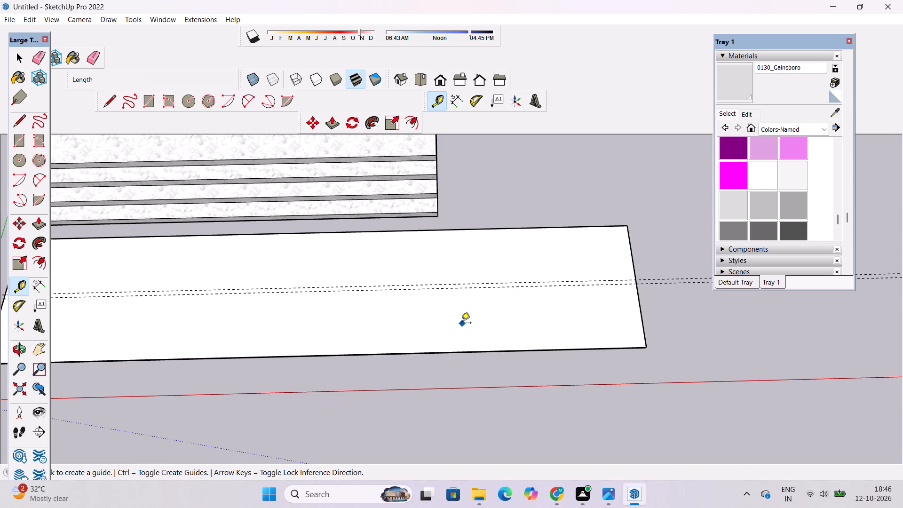
click(585, 286)
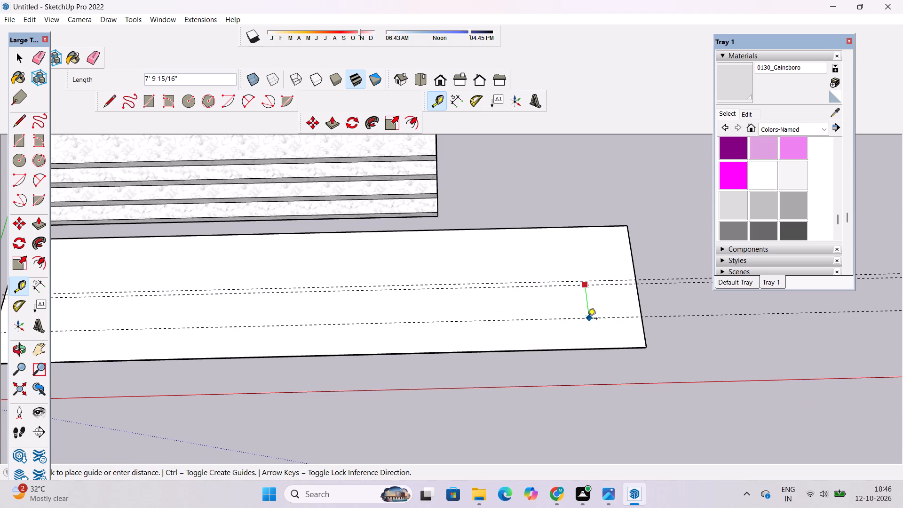
text(1')
key(Return)
scroll(647, 282, down, 7)
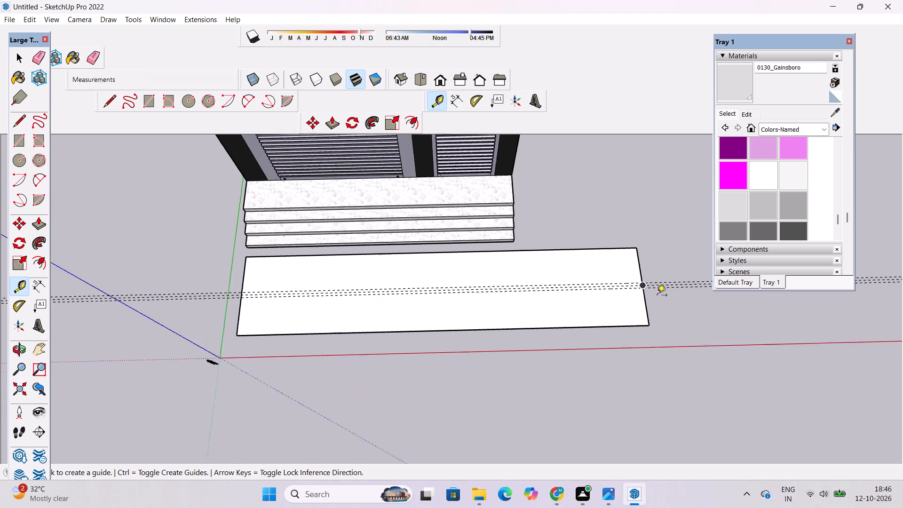
scroll(148, 320, down, 4)
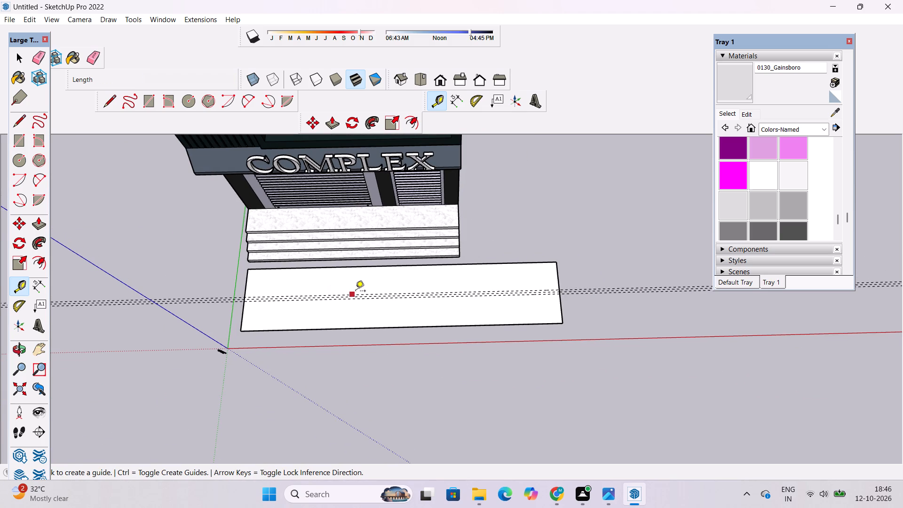
Place a crosswise guide 15' from the slab's short edge nearest the origin, and another 30' beyond it.
scroll(356, 292, up, 1)
scroll(233, 291, up, 6)
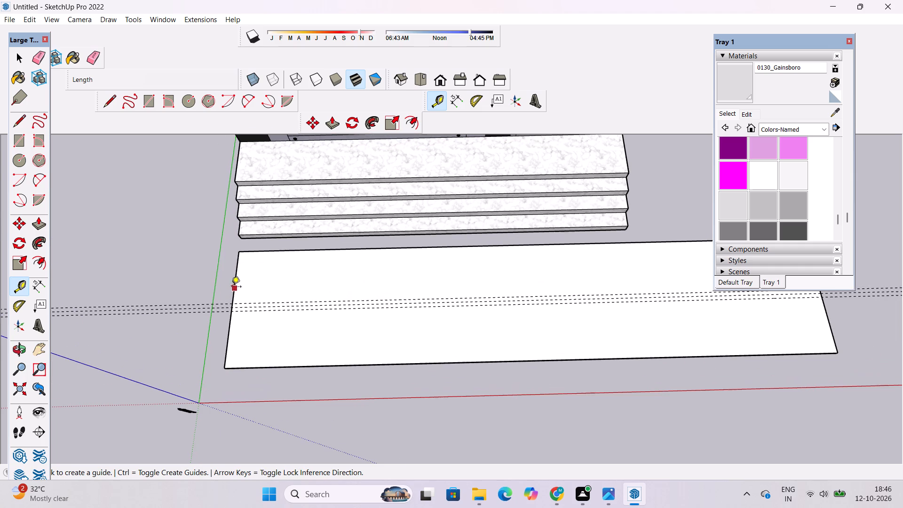
click(237, 281)
scroll(222, 287, down, 4)
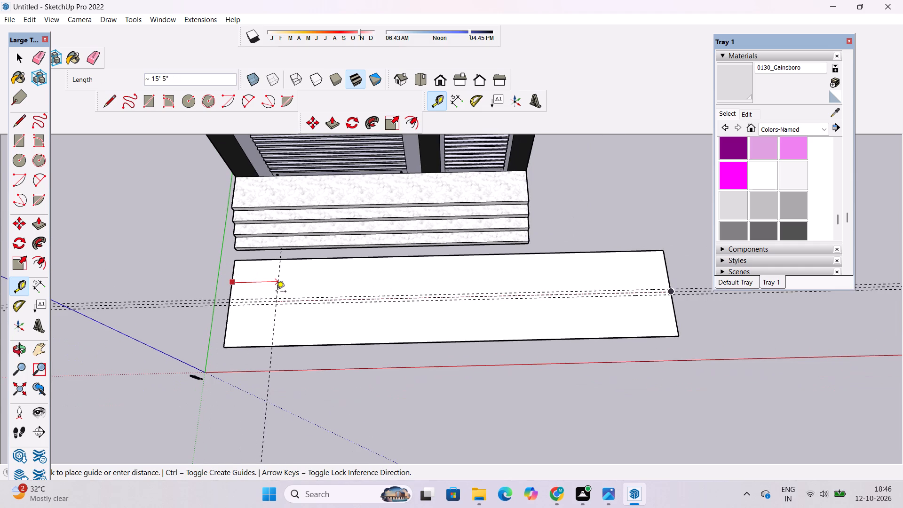
text(15')
key(Return)
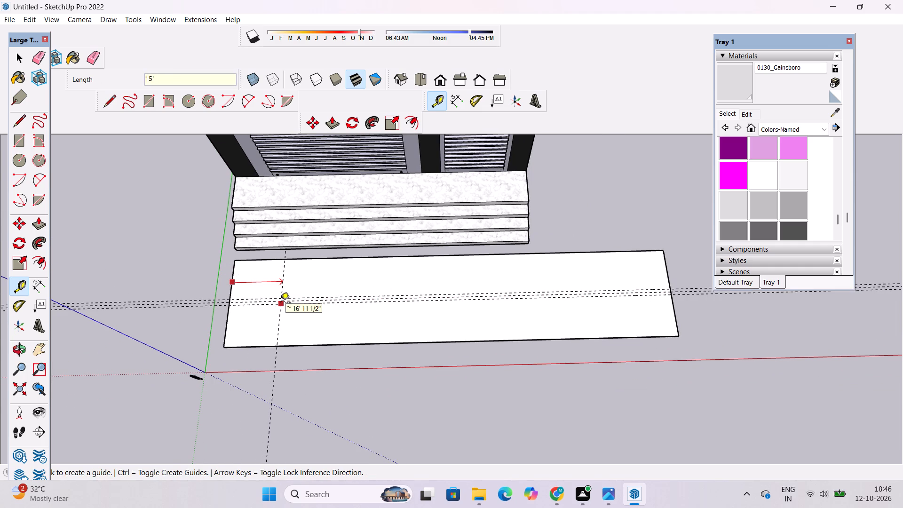
click(277, 276)
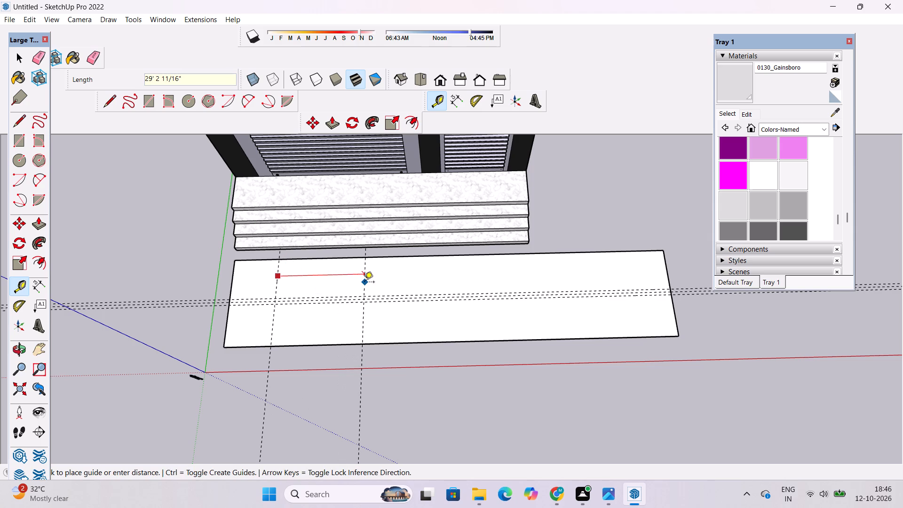
key(3)
text(0')
key(Return)
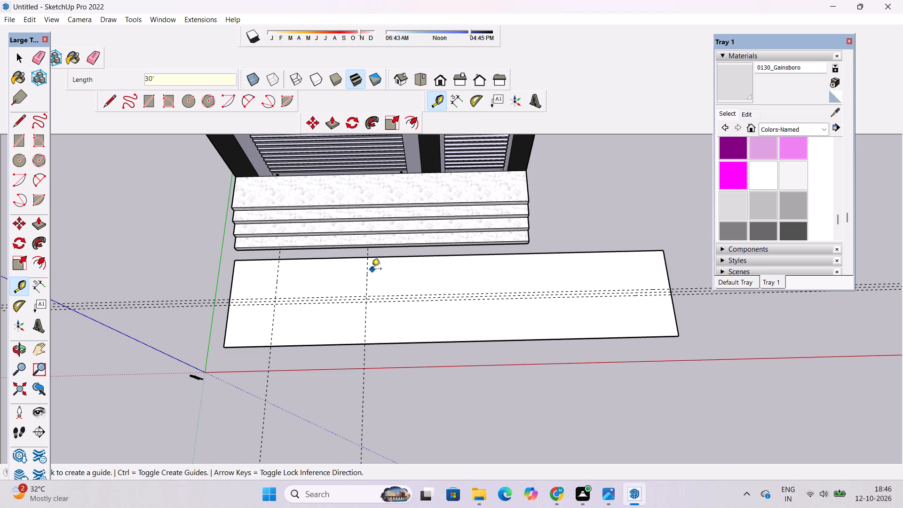
Add two more crosswise guides along the slab, the third 31' past the second and the fourth 30' past the third.
click(365, 268)
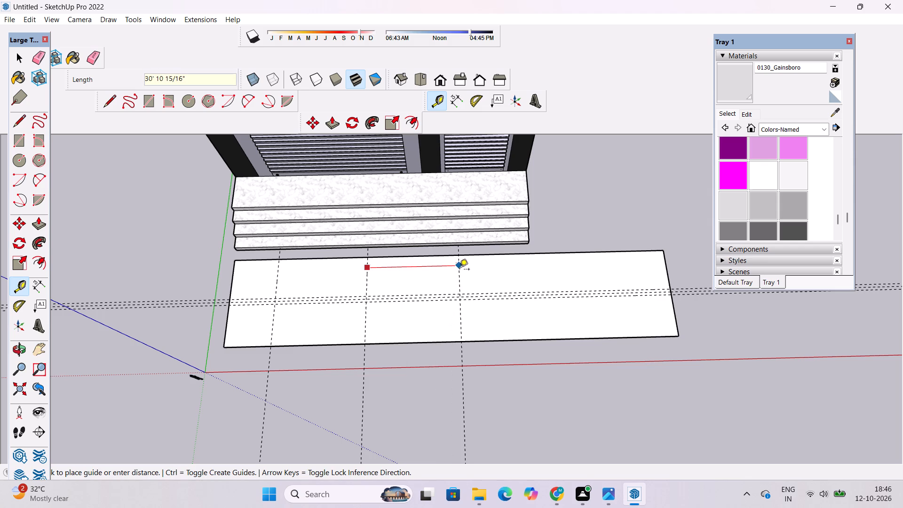
text(31')
key(Return)
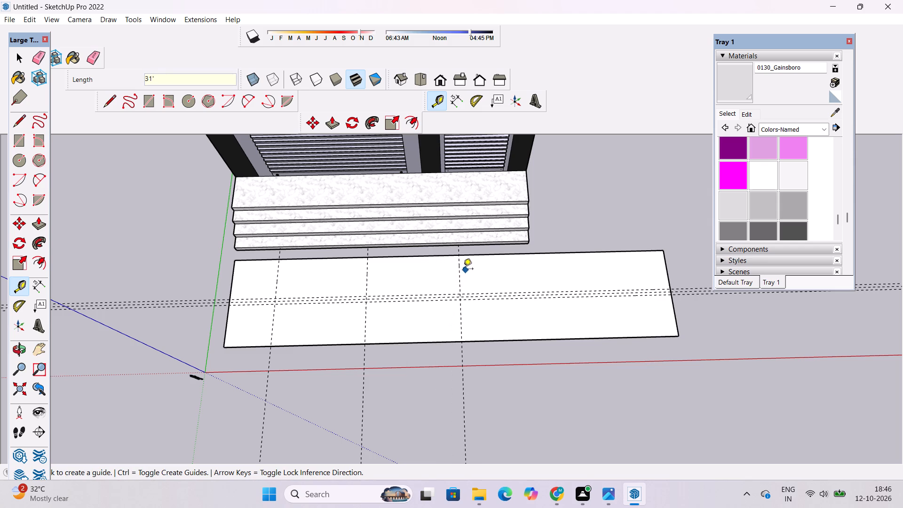
click(461, 269)
text(30')
key(Return)
key(space)
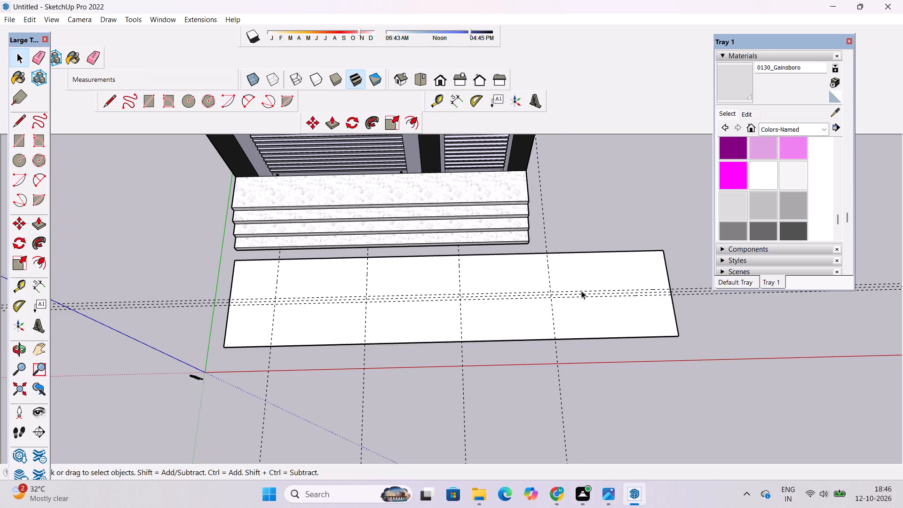
Draw a 30' by 2' rectangle on the slab between the first two crosswise guides and the outer centre guides.
key(r)
scroll(302, 311, up, 7)
scroll(277, 296, down, 1)
scroll(277, 296, up, 6)
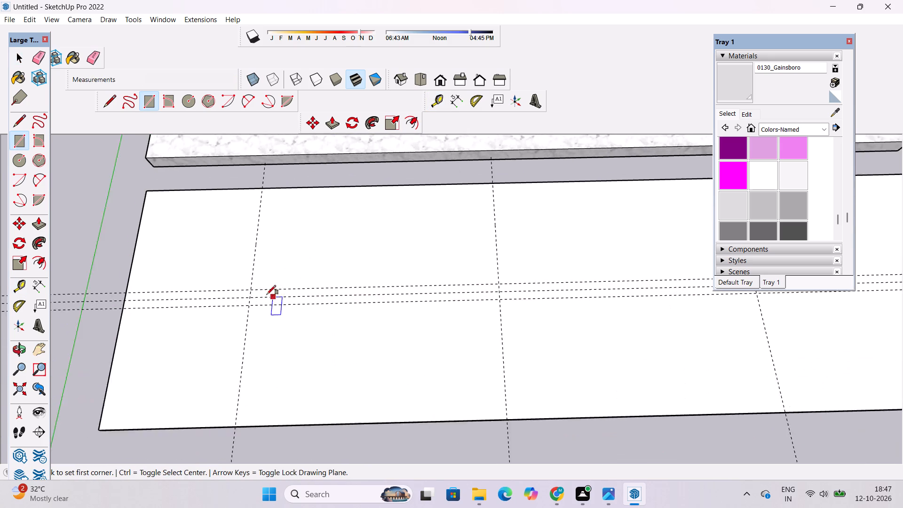
click(246, 288)
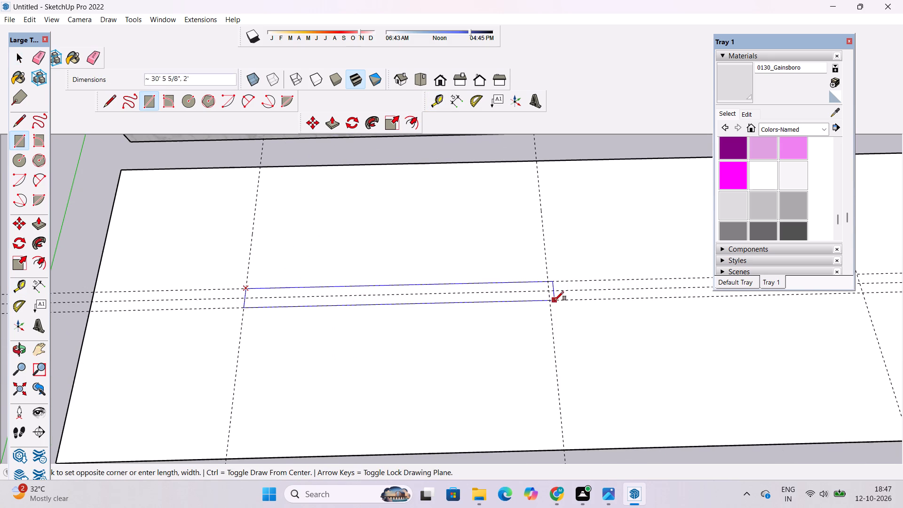
click(550, 301)
scroll(196, 309, down, 15)
Draw a 30' by 2' rectangle on the slab between the third and fourth crosswise guides and the outer centre guides.
scroll(363, 299, up, 3)
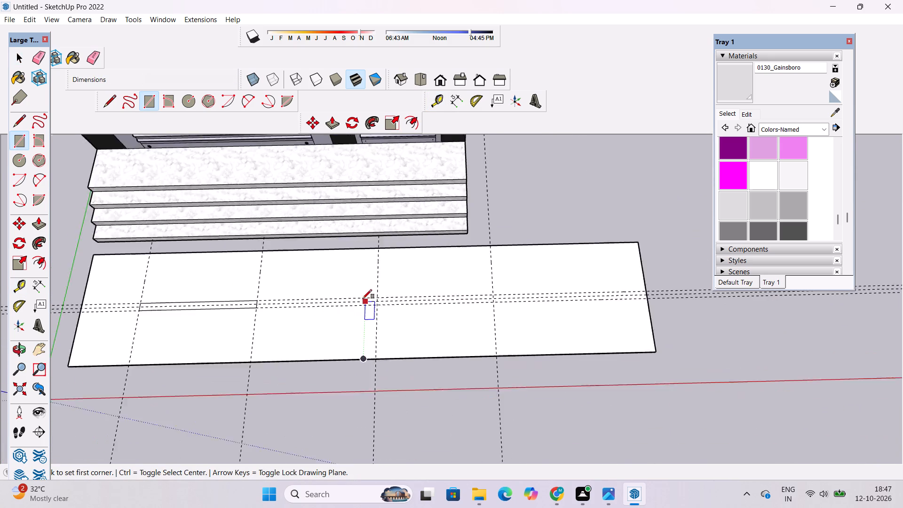
scroll(363, 299, up, 11)
click(386, 305)
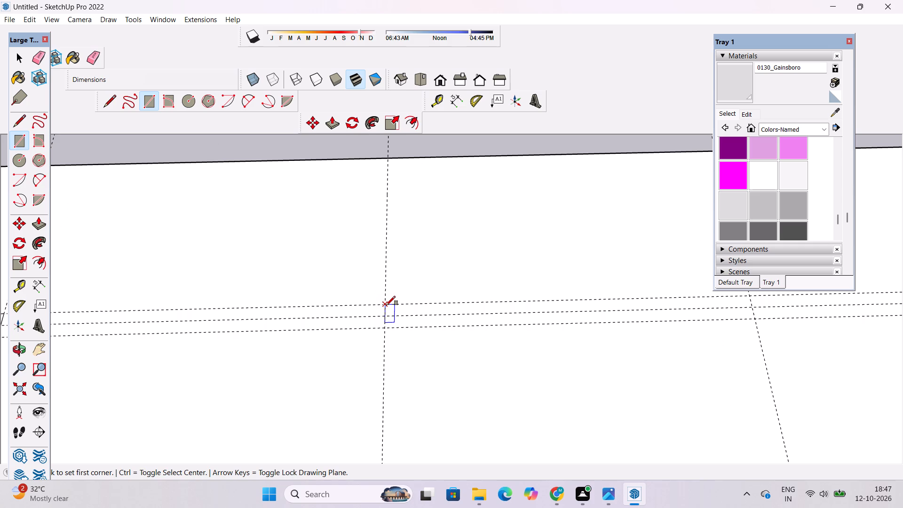
scroll(352, 329, down, 4)
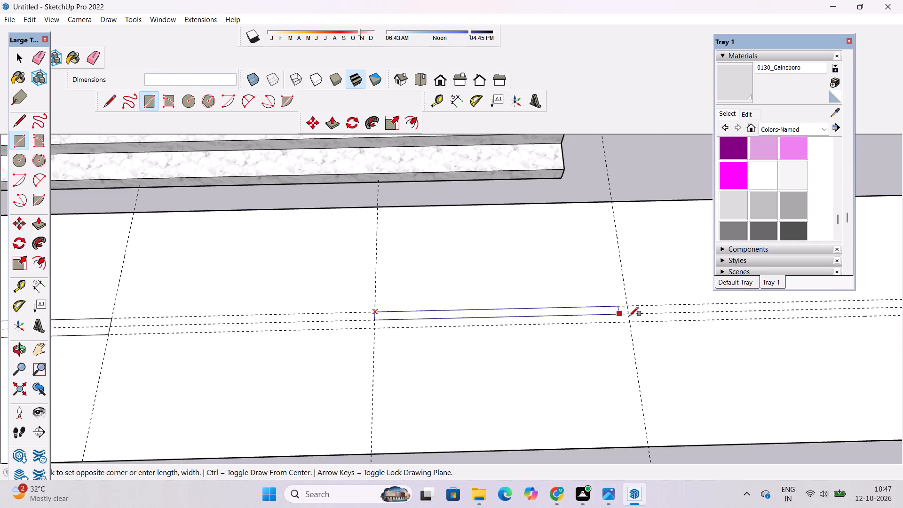
click(629, 325)
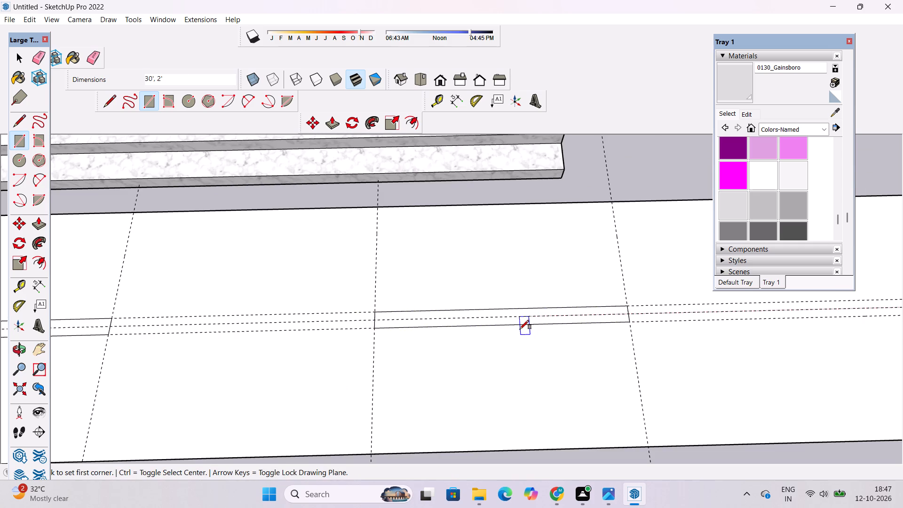
Erase all the centre and crosswise guides from the slab, leaving only the two rectangular strip markings.
key(space)
key(e)
drag(681, 275, 670, 332)
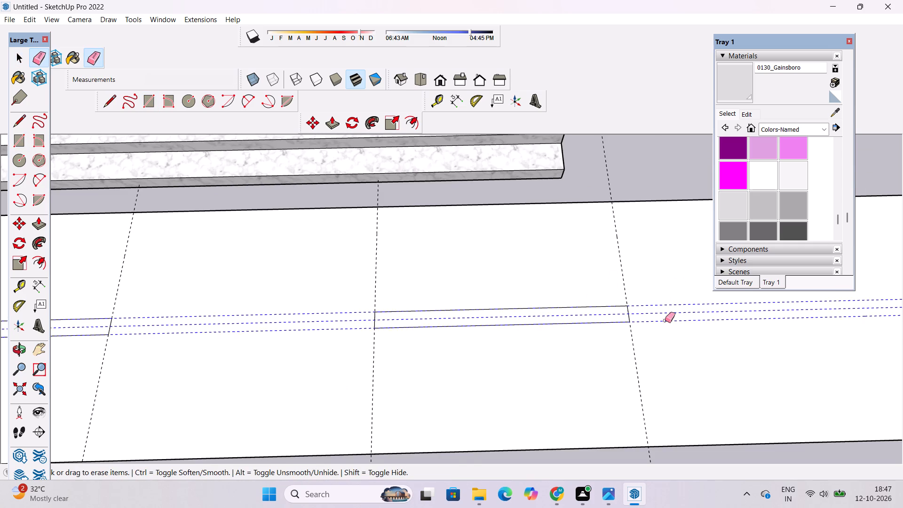
scroll(586, 280, down, 6)
drag(514, 250, 423, 282)
drag(313, 284, 320, 288)
drag(317, 341, 311, 346)
drag(185, 341, 158, 338)
drag(485, 267, 458, 275)
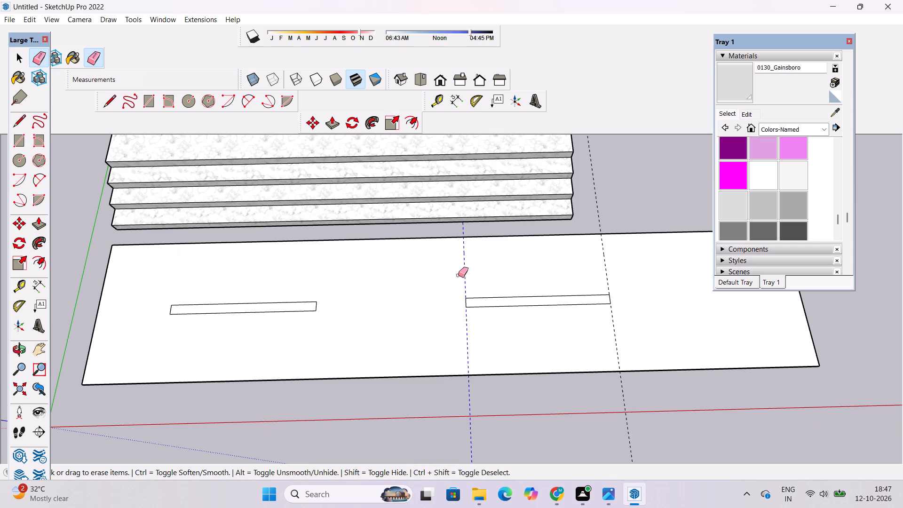
drag(458, 275, 463, 277)
drag(629, 261, 602, 268)
scroll(496, 345, down, 5)
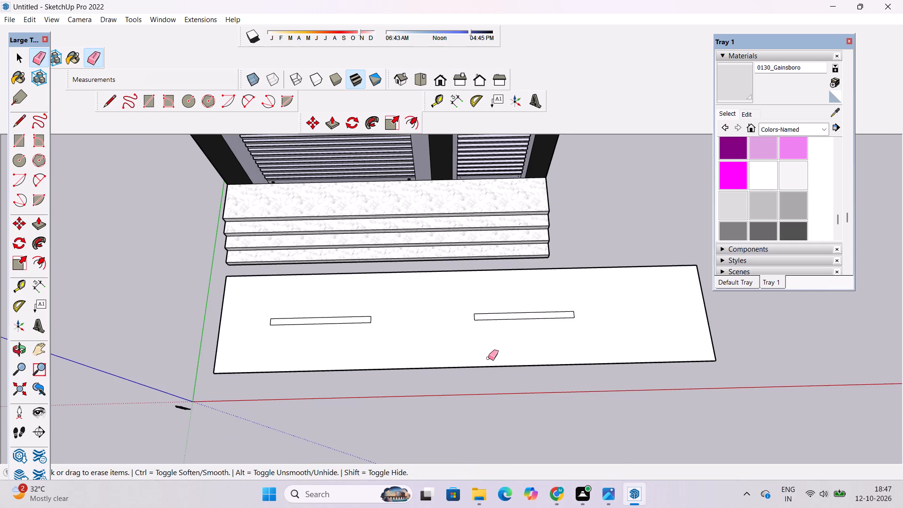
Shorten the strip marking farther from the origin by drawing a line across it near its far end and erasing the end piece.
key(space)
key(o)
scroll(548, 356, up, 3)
scroll(512, 351, down, 3)
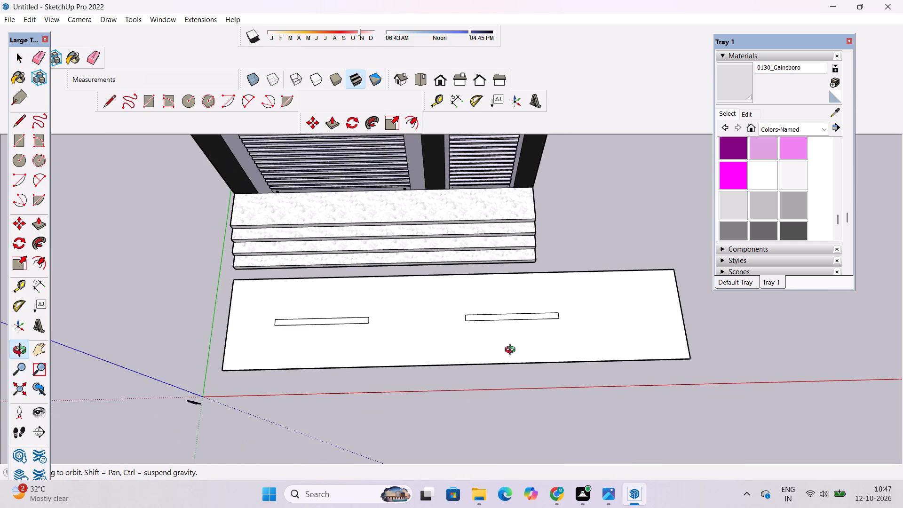
shift+drag(528, 337, 486, 343)
shift+scroll(331, 331, up, 3)
shift+drag(328, 330, 300, 333)
scroll(248, 328, down, 1)
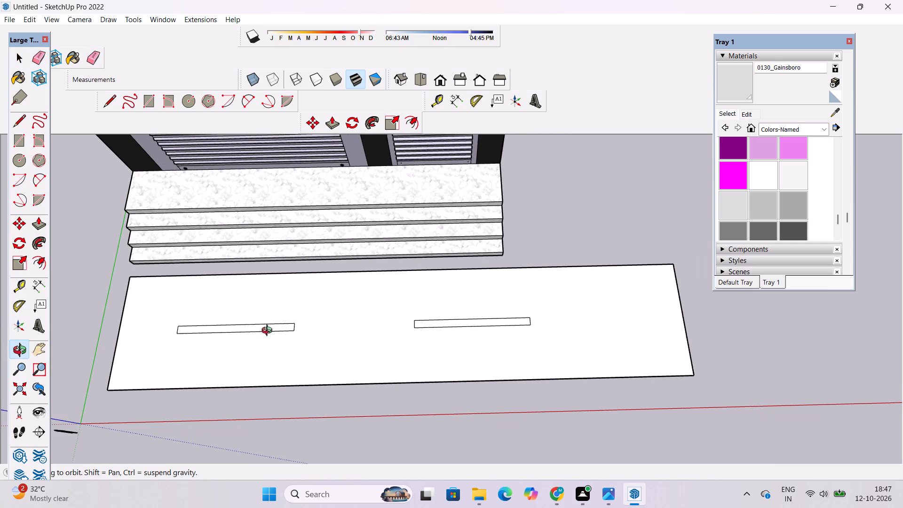
shift+drag(271, 333, 304, 339)
key(space)
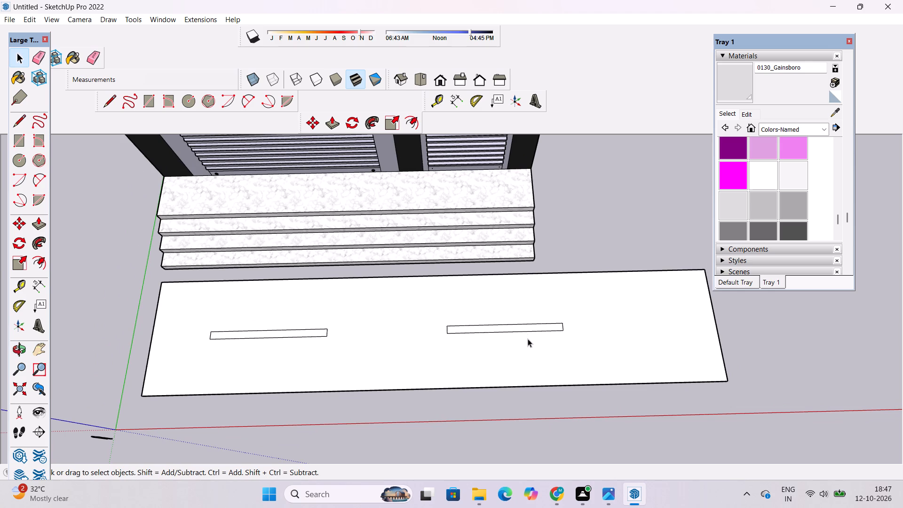
key(l)
scroll(556, 325, up, 8)
click(546, 322)
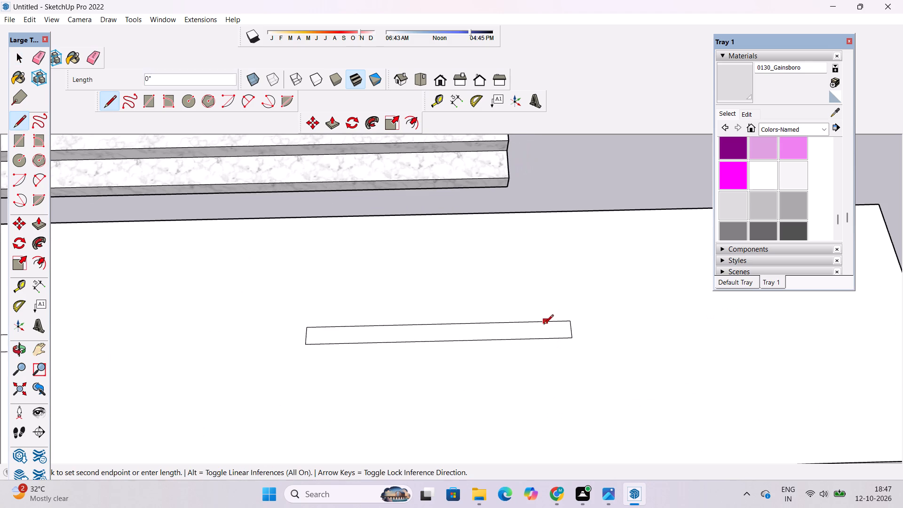
click(545, 339)
key(space)
key(e)
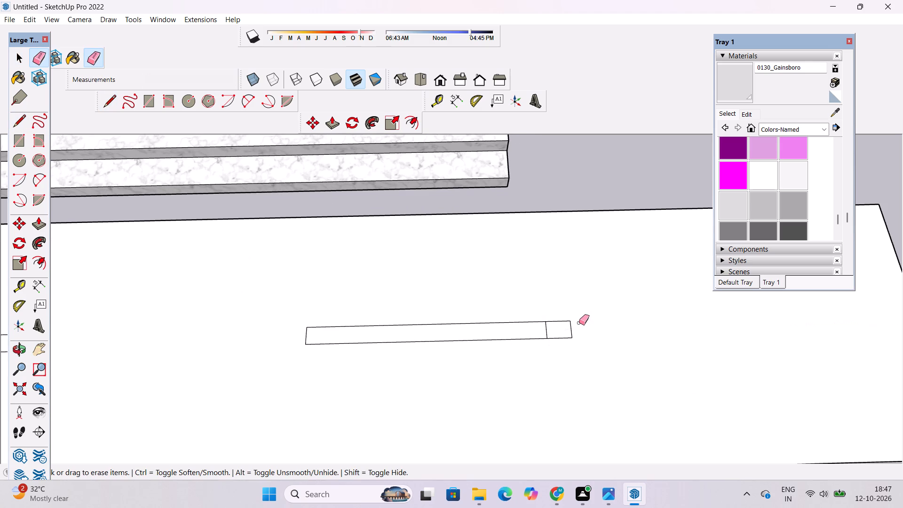
drag(579, 317, 570, 328)
key(space)
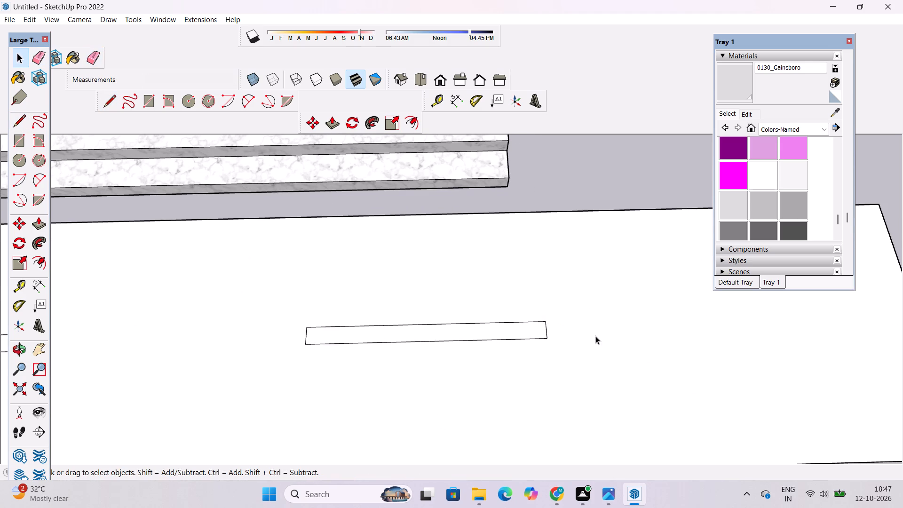
Erase the outline of the full-length strip marking nearest the origin.
key(o)
scroll(603, 335, down, 6)
scroll(534, 336, down, 4)
shift+drag(485, 344, 531, 340)
shift+drag(529, 341, 495, 346)
key(space)
scroll(389, 336, up, 3)
key(e)
drag(350, 308, 332, 343)
drag(381, 332, 380, 332)
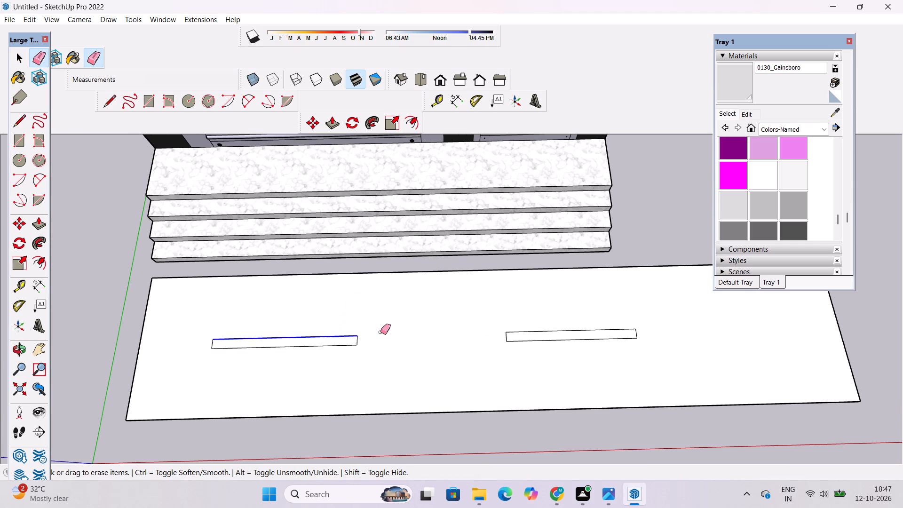
drag(380, 332, 207, 341)
key(space)
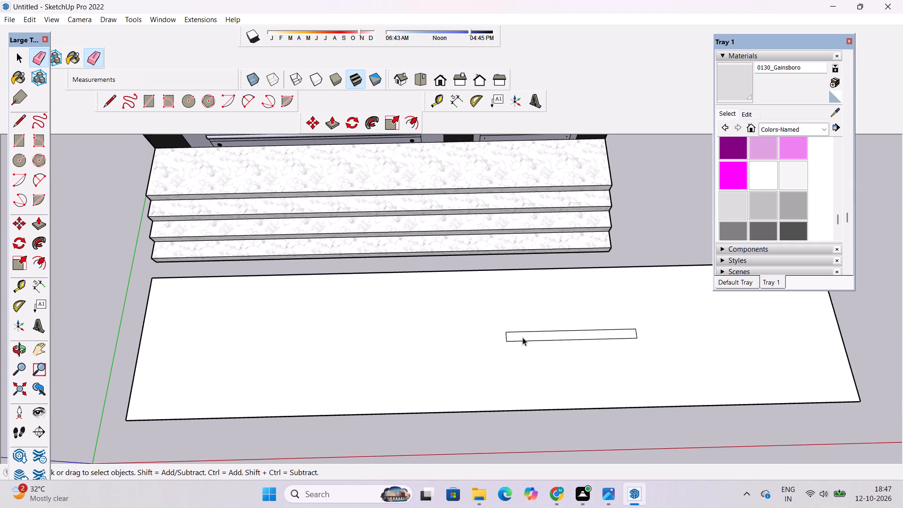
Copy the shortened strip marking about 60' along the slab towards the end nearest the origin.
double_click(537, 336)
key(m)
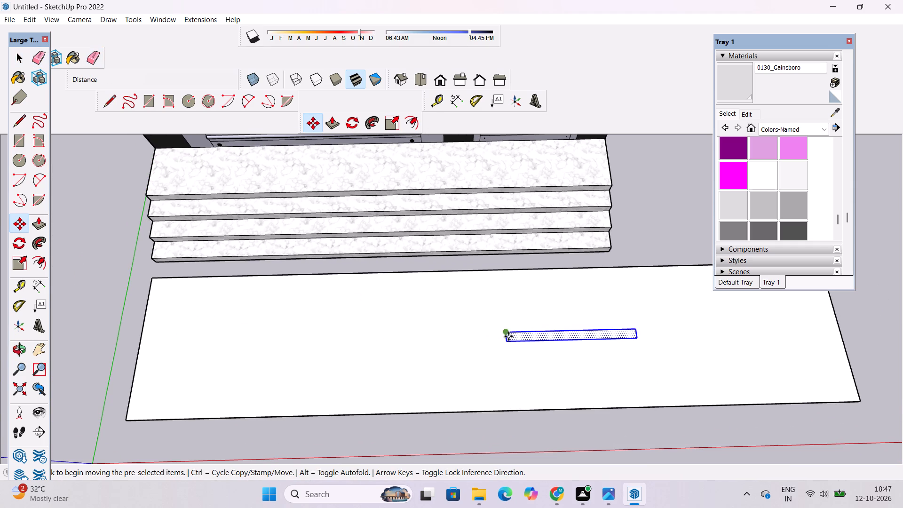
click(507, 338)
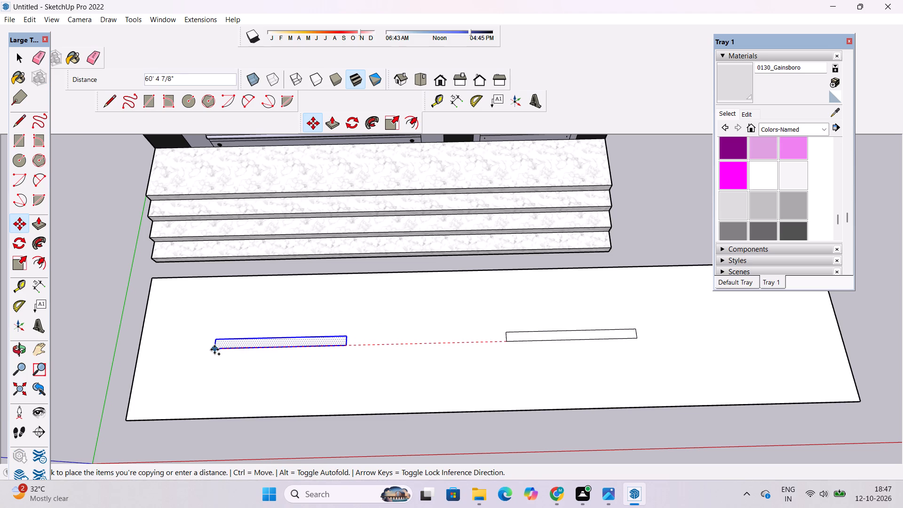
click(214, 349)
scroll(189, 328, down, 6)
key(space)
click(587, 264)
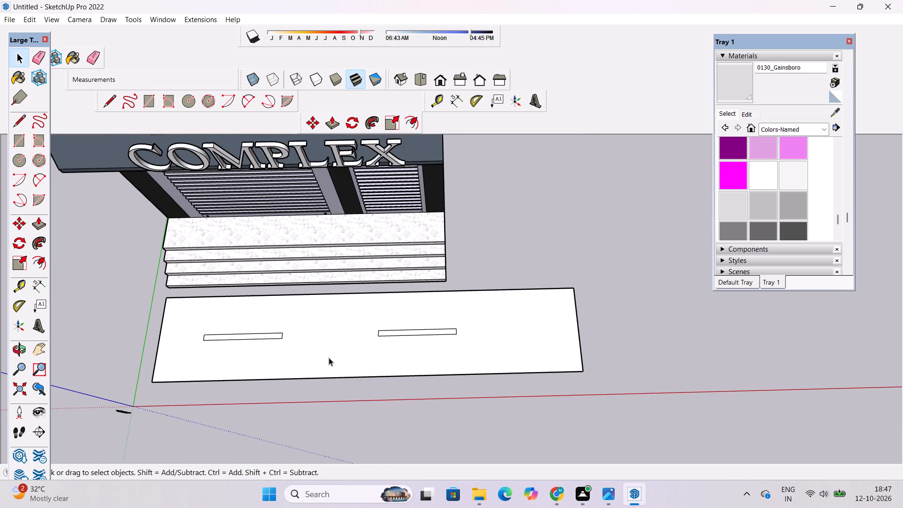
Move the original shortened marking along the slab's centreline towards the copy, into the middle position.
scroll(329, 357, up, 9)
double_click(435, 324)
key(m)
scroll(436, 326, down, 3)
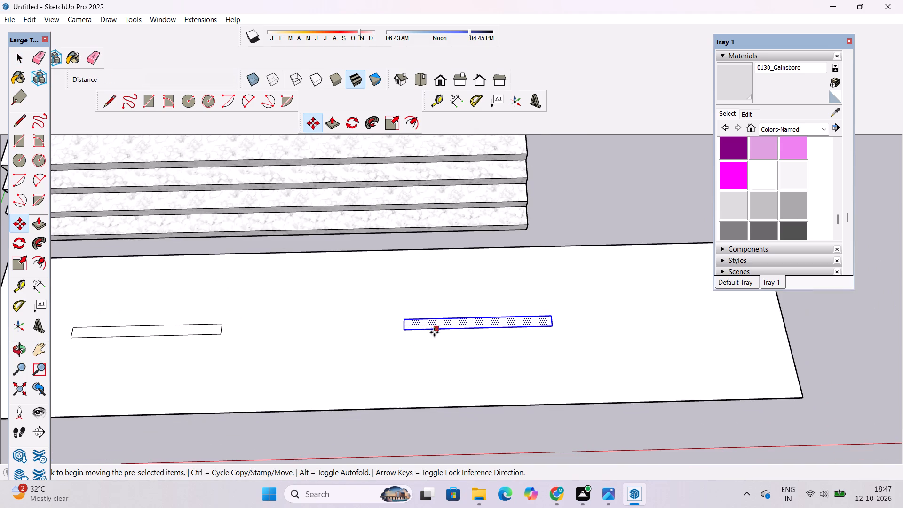
click(406, 329)
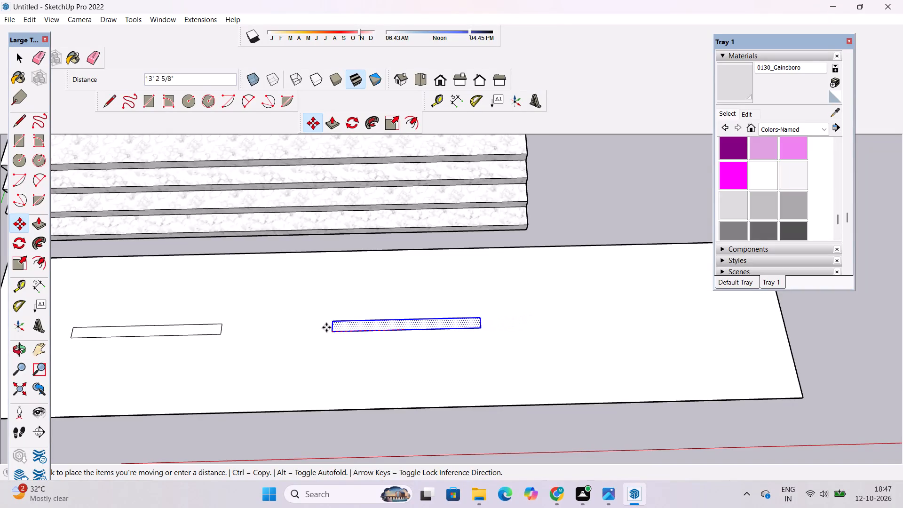
click(317, 327)
Copy the middle strip marking along the centreline towards the slab's far end as a third marking.
scroll(261, 311, down, 6)
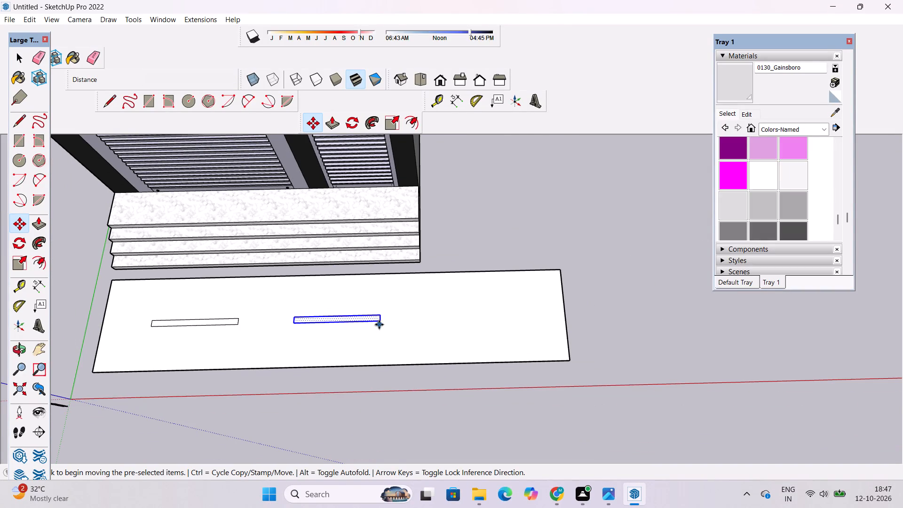
click(380, 321)
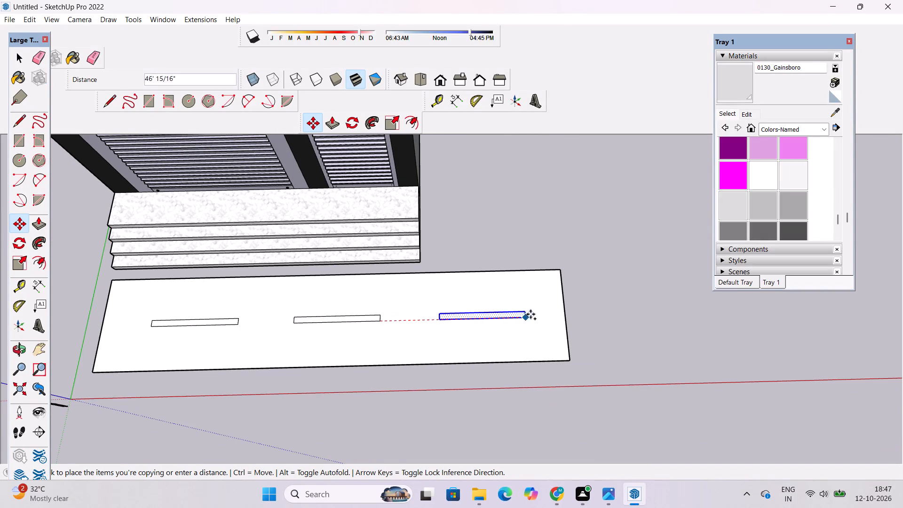
click(542, 314)
key(space)
click(604, 276)
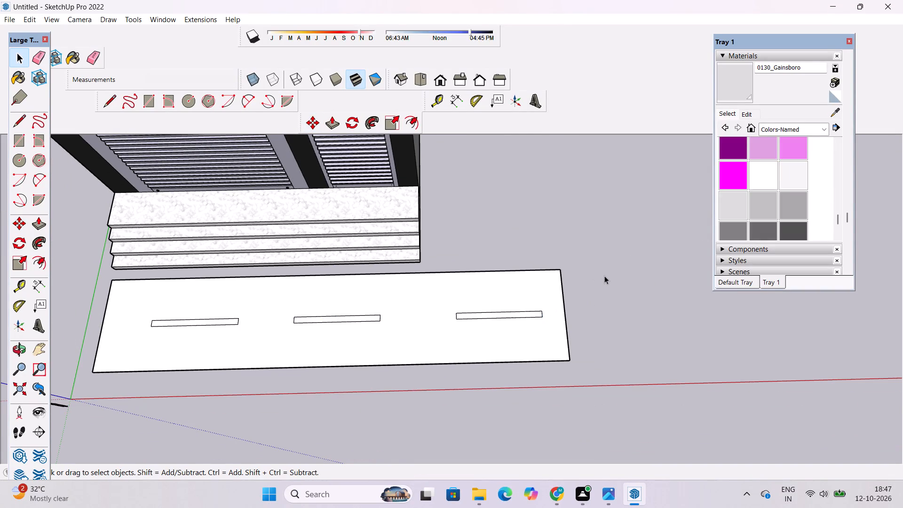
Examine the slab and its three strip markings against the COMPLEX building from low and high angles.
key(o)
shift+drag(335, 345, 357, 366)
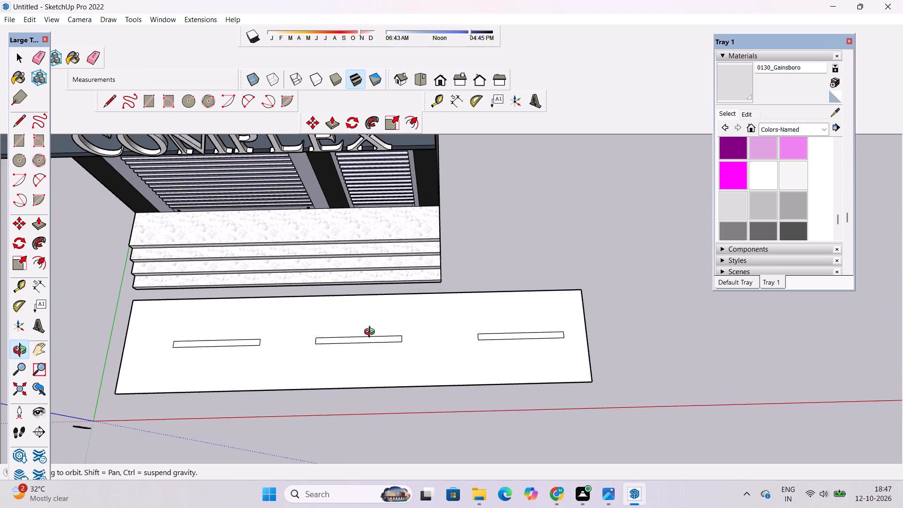
scroll(369, 330, up, 3)
scroll(369, 330, down, 5)
shift+drag(409, 354, 433, 381)
drag(388, 399, 390, 284)
scroll(383, 348, down, 4)
drag(389, 377, 389, 333)
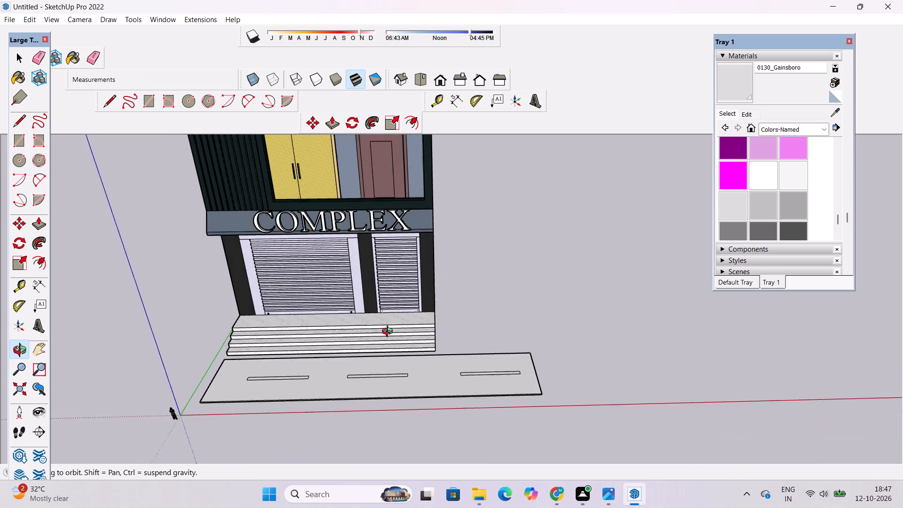
drag(389, 333, 389, 332)
drag(394, 349, 399, 398)
drag(402, 414, 391, 317)
drag(395, 329, 410, 402)
scroll(392, 331, up, 3)
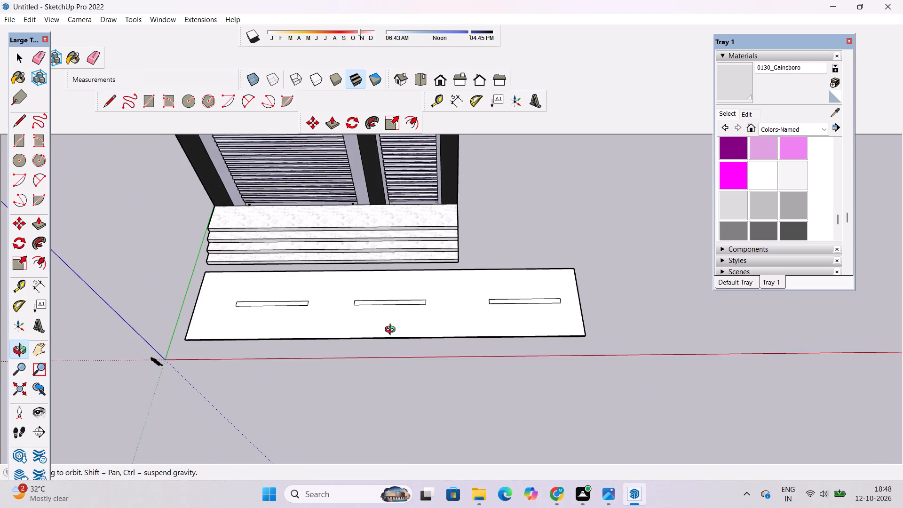
shift+drag(391, 330, 379, 355)
drag(378, 359, 381, 364)
Paint the slab's top around the strip markings and its long edge facing away from the steps with Blacktop New from Asphalt and Concrete.
key(space)
click(765, 129)
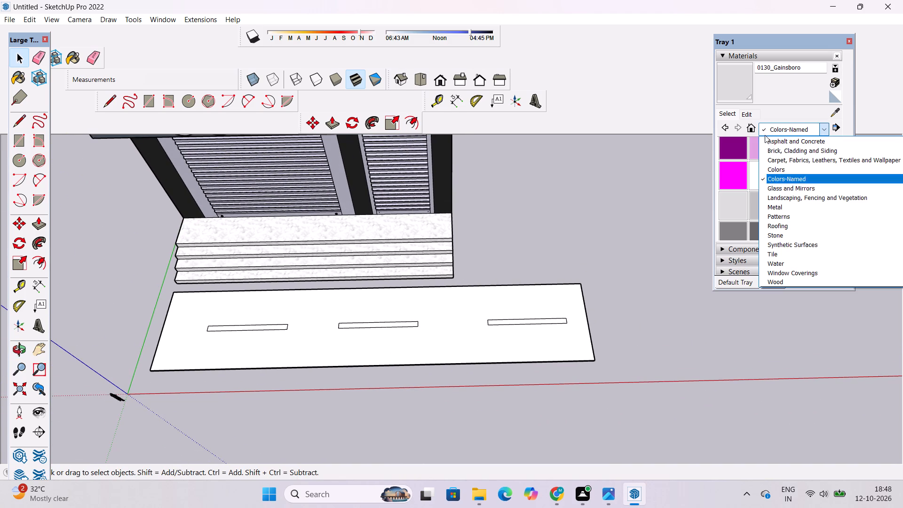
click(783, 140)
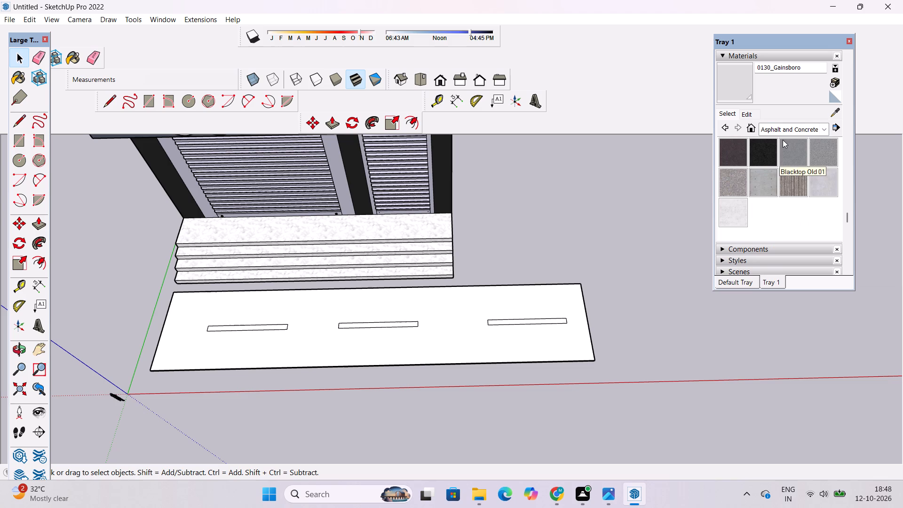
click(761, 154)
scroll(507, 361, up, 12)
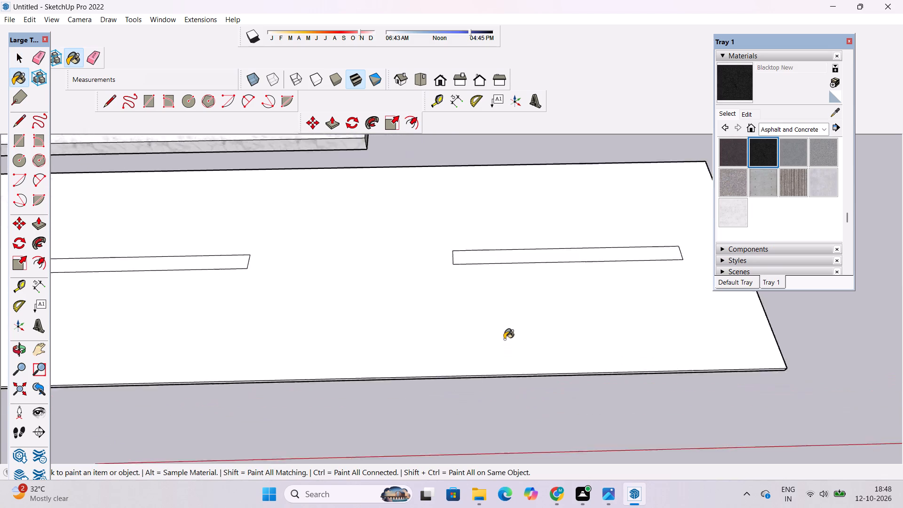
scroll(504, 339, up, 2)
click(510, 337)
scroll(389, 317, down, 6)
scroll(529, 393, up, 15)
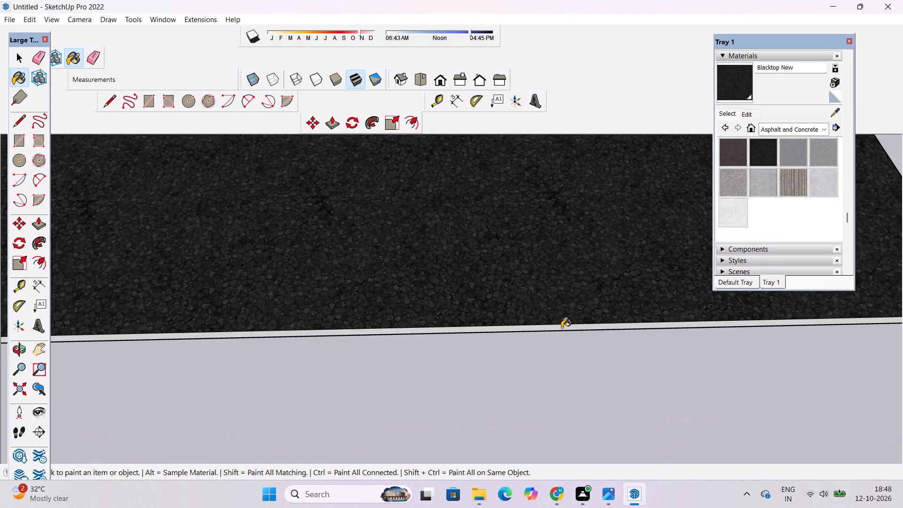
click(562, 327)
Paint the slab's far short edge and the long edge facing the steps with Blacktop New.
scroll(206, 352, down, 6)
click(18, 355)
scroll(127, 319, down, 12)
drag(496, 362, 222, 382)
scroll(290, 364, down, 10)
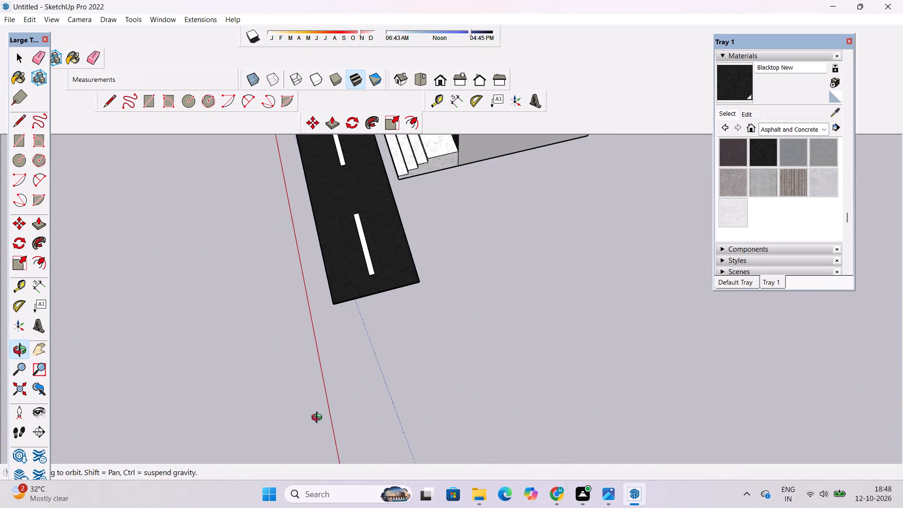
drag(320, 424, 414, 227)
scroll(404, 225, up, 8)
drag(417, 280, 278, 325)
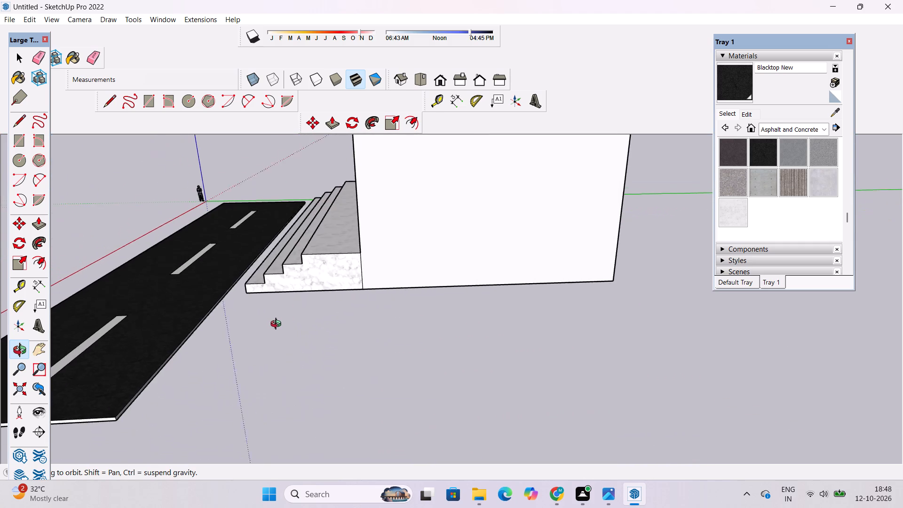
drag(278, 325, 272, 327)
scroll(325, 286, down, 6)
scroll(198, 333, up, 10)
drag(288, 381, 245, 380)
scroll(183, 317, up, 4)
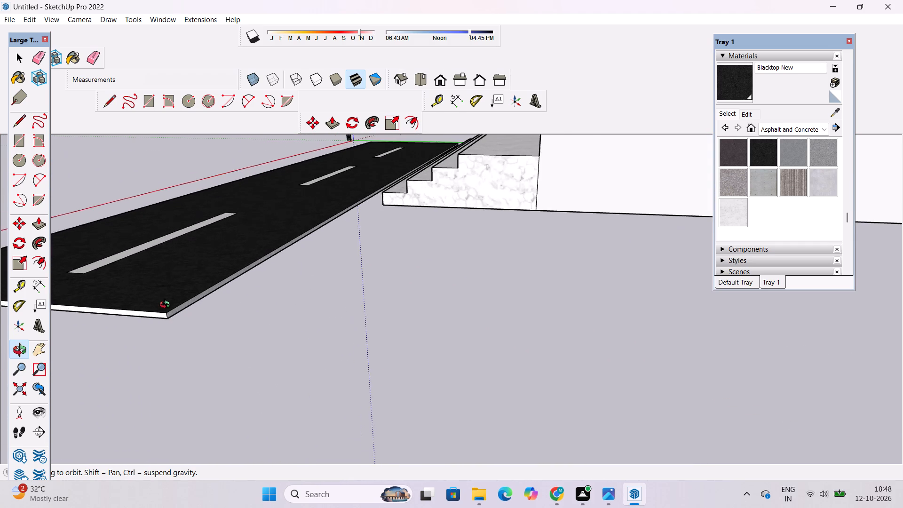
scroll(167, 306, up, 12)
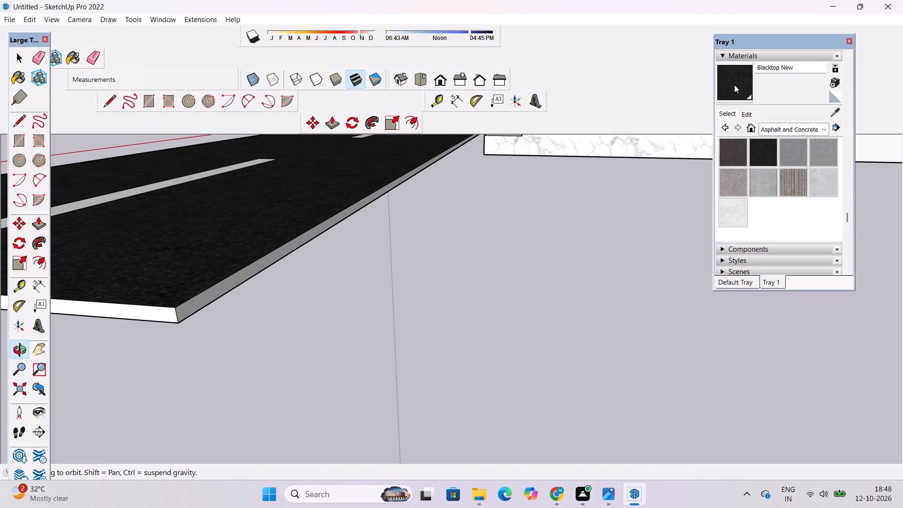
click(734, 85)
scroll(158, 301, up, 5)
click(156, 318)
click(212, 311)
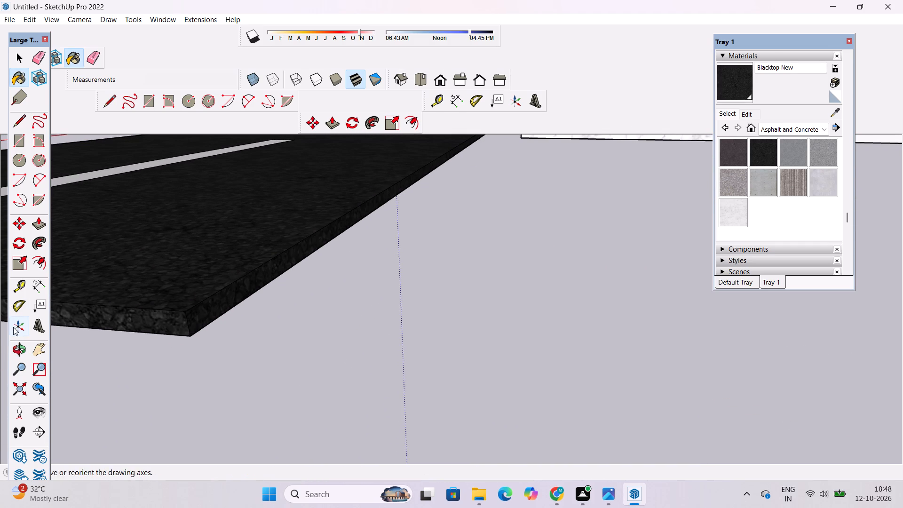
Paint the slab's remaining white short edge, beside the green axis, with Blacktop New.
click(19, 346)
scroll(256, 261, down, 12)
drag(228, 276, 580, 267)
scroll(647, 229, down, 2)
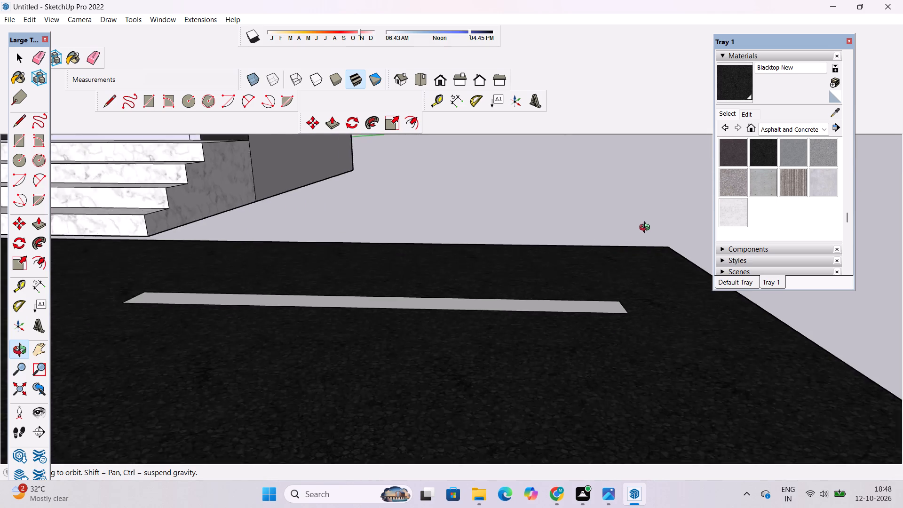
scroll(647, 229, down, 8)
drag(352, 273, 607, 278)
scroll(618, 230, down, 10)
scroll(593, 287, up, 7)
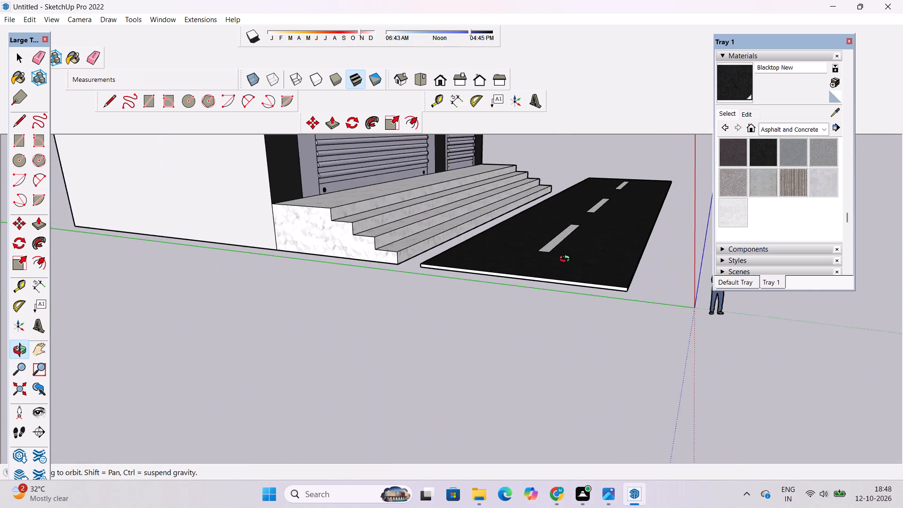
scroll(567, 260, up, 7)
click(737, 89)
scroll(612, 287, up, 5)
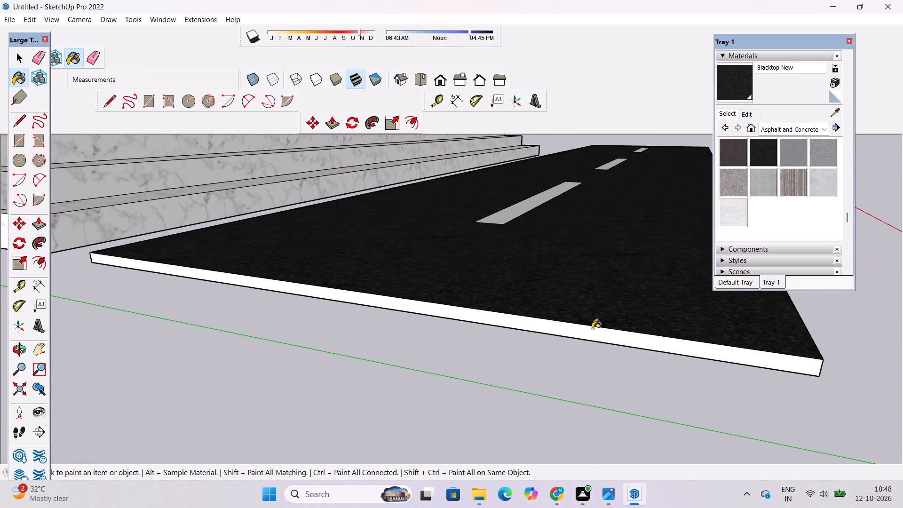
click(592, 329)
Paint the underside of the road slab with Blacktop New.
click(24, 353)
scroll(154, 288, down, 4)
drag(114, 289, 156, 308)
scroll(168, 269, down, 12)
drag(570, 306, 469, 268)
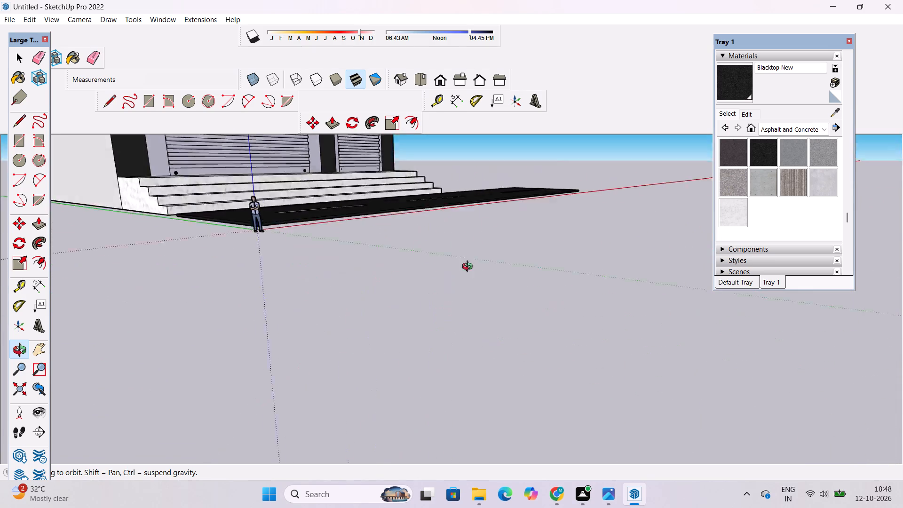
drag(469, 268, 258, 222)
scroll(294, 249, up, 4)
scroll(165, 272, down, 4)
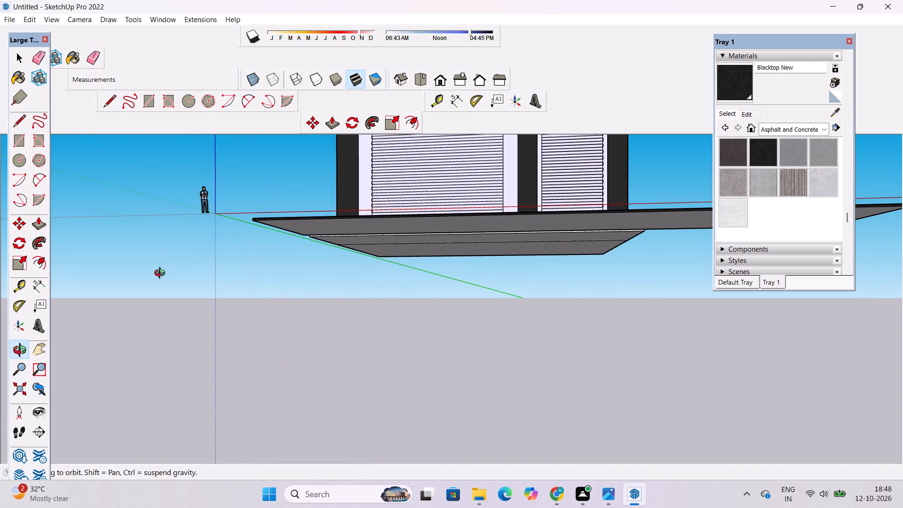
drag(170, 274, 273, 274)
scroll(358, 264, down, 1)
shift+drag(450, 293, 345, 302)
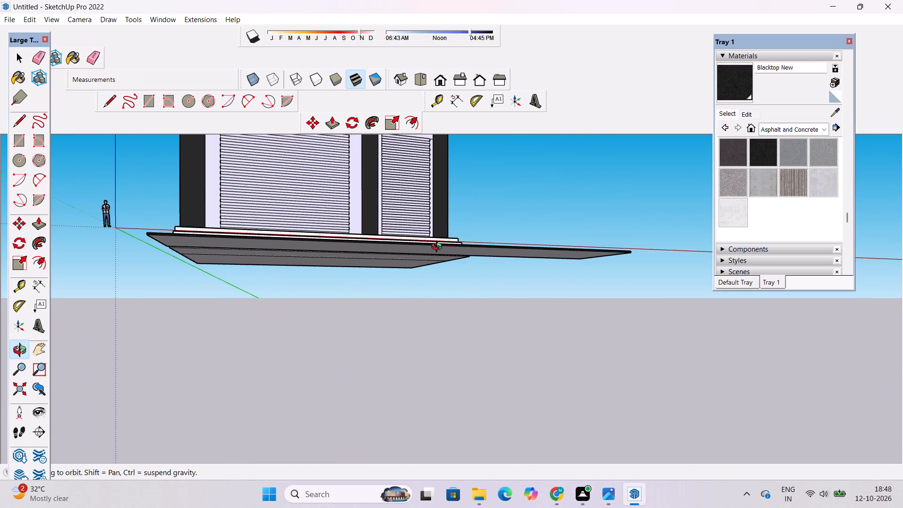
scroll(425, 219, up, 7)
drag(426, 289, 349, 214)
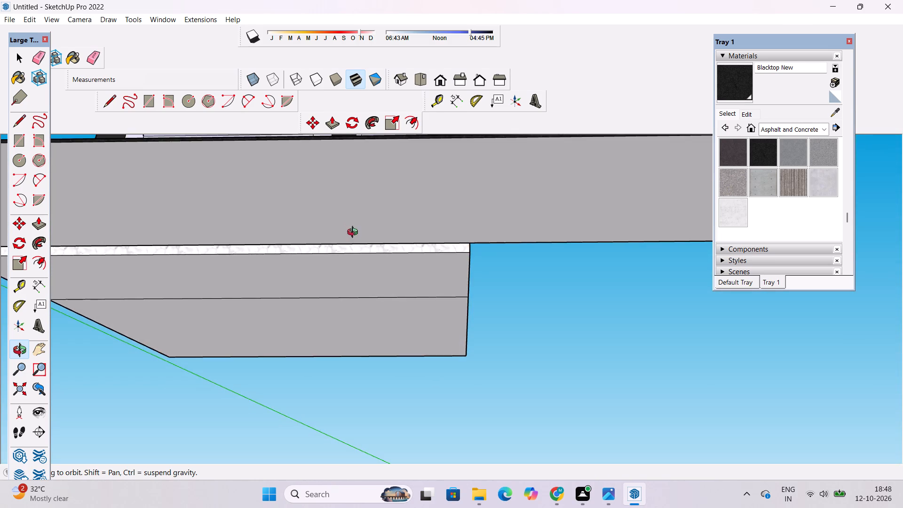
scroll(471, 206, down, 4)
drag(515, 196, 517, 223)
scroll(520, 219, down, 4)
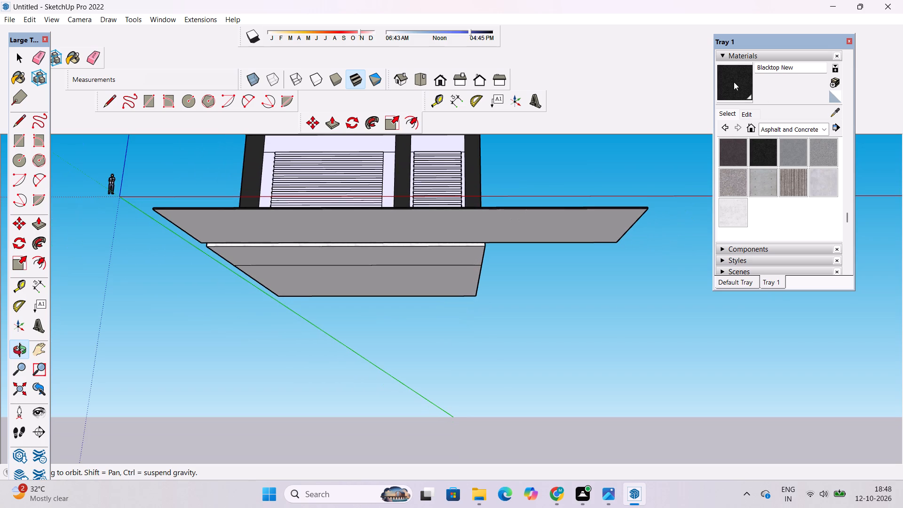
click(731, 82)
click(597, 223)
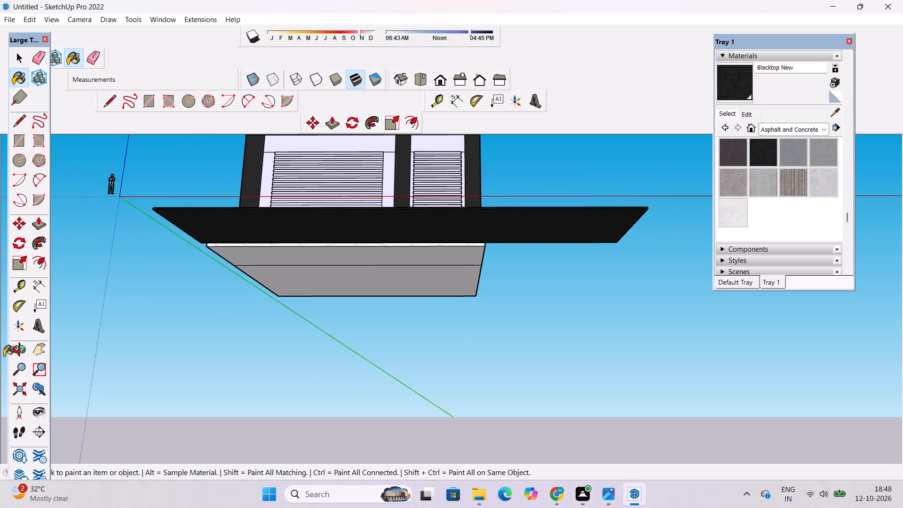
Examine the finished blacktop road and its strip markings against the entrance steps and building from front, top and side angles.
click(16, 351)
scroll(164, 269, down, 4)
drag(312, 189, 305, 303)
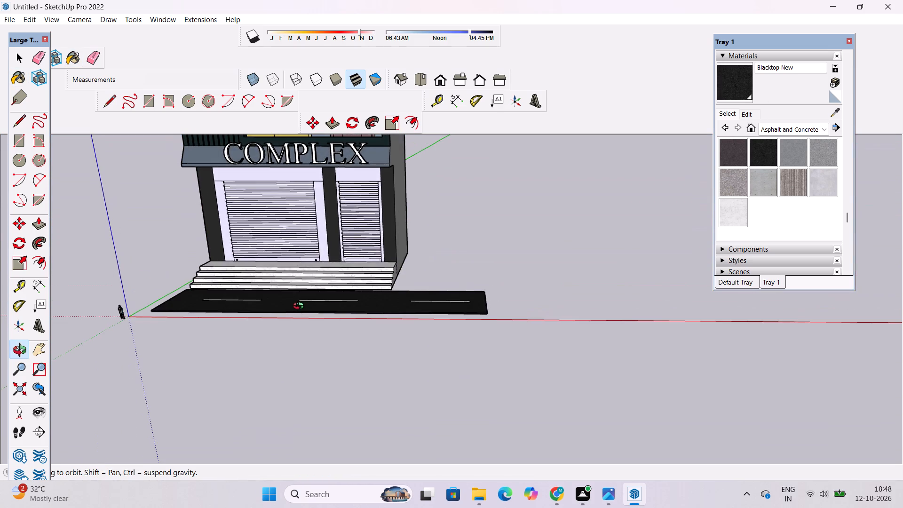
drag(335, 307, 365, 432)
scroll(346, 344, down, 5)
drag(462, 347, 428, 407)
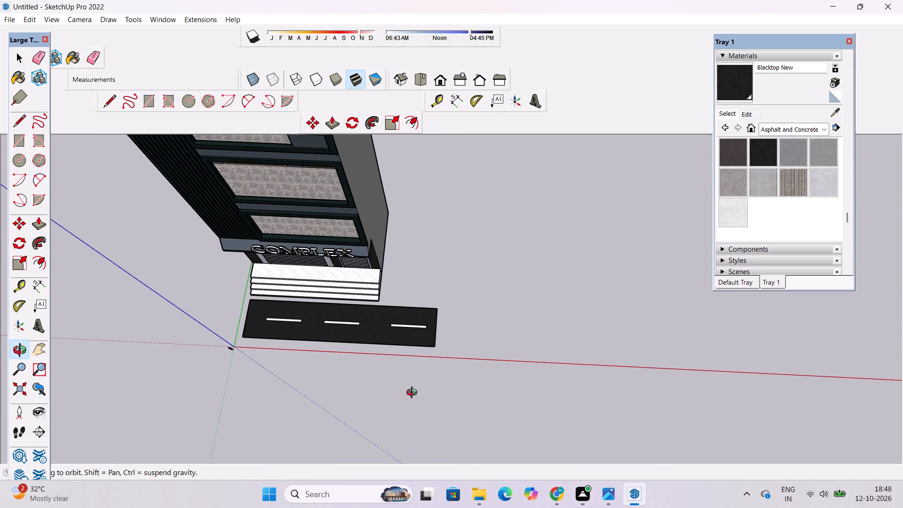
shift+drag(328, 331, 432, 322)
scroll(469, 340, up, 8)
shift+drag(471, 337, 384, 328)
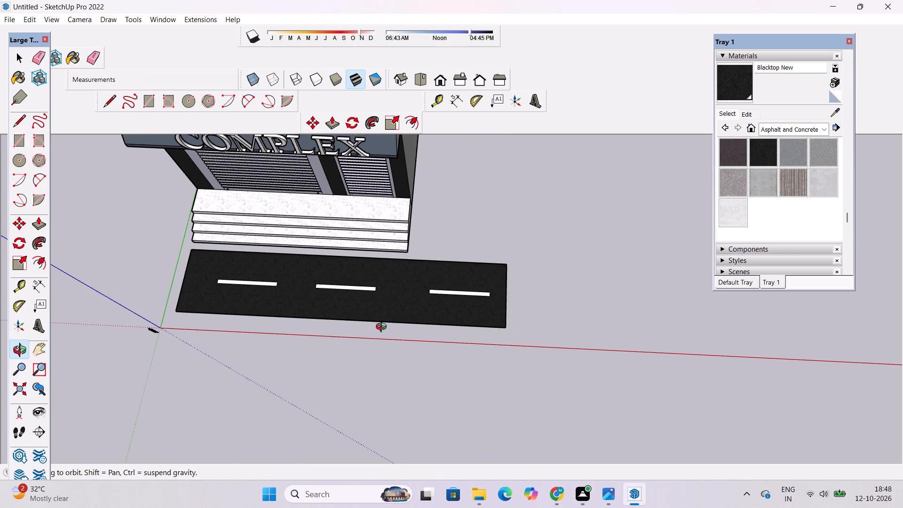
scroll(383, 328, down, 4)
shift+drag(383, 328, 356, 310)
scroll(346, 308, down, 5)
scroll(321, 313, up, 3)
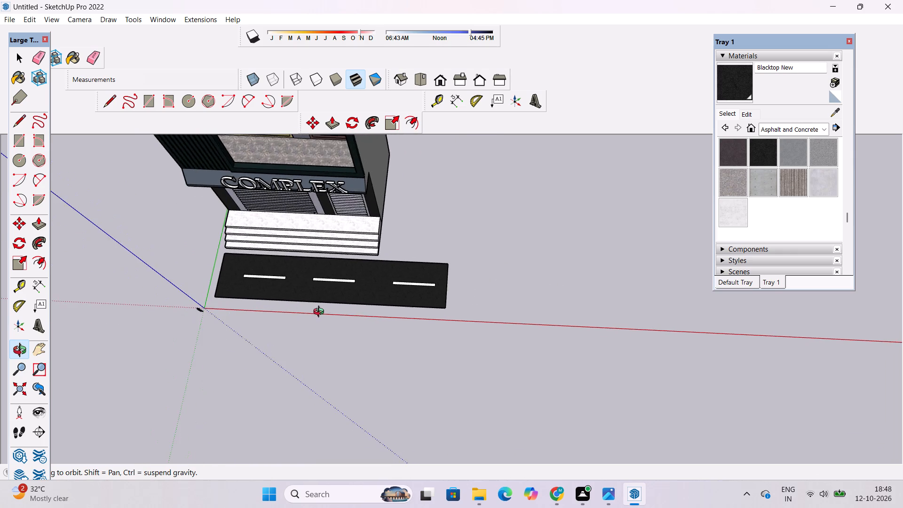
drag(321, 313, 400, 170)
shift+drag(327, 300, 437, 275)
drag(440, 277, 360, 277)
drag(393, 280, 329, 287)
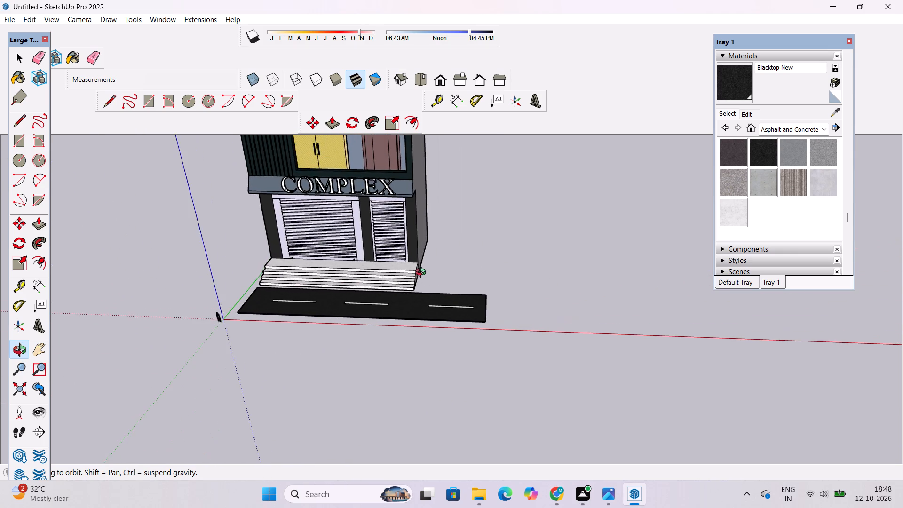
scroll(425, 273, up, 4)
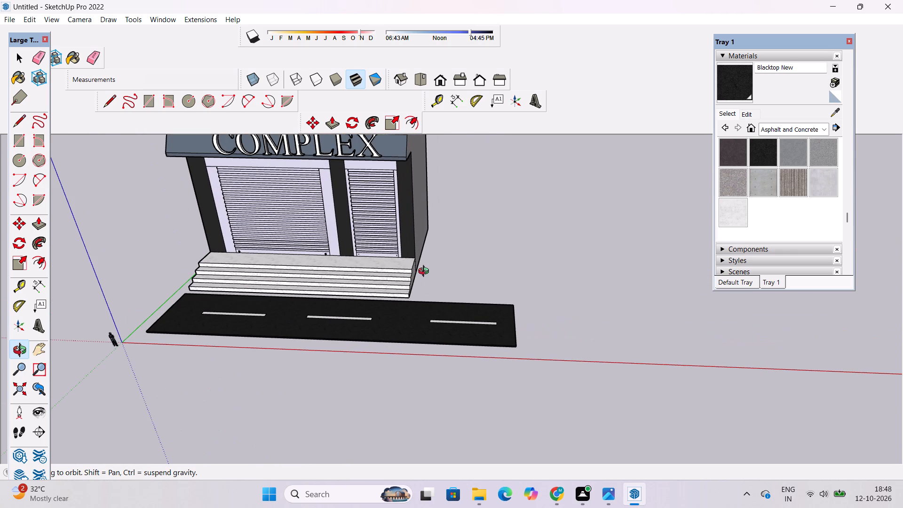
shift+drag(395, 281, 393, 333)
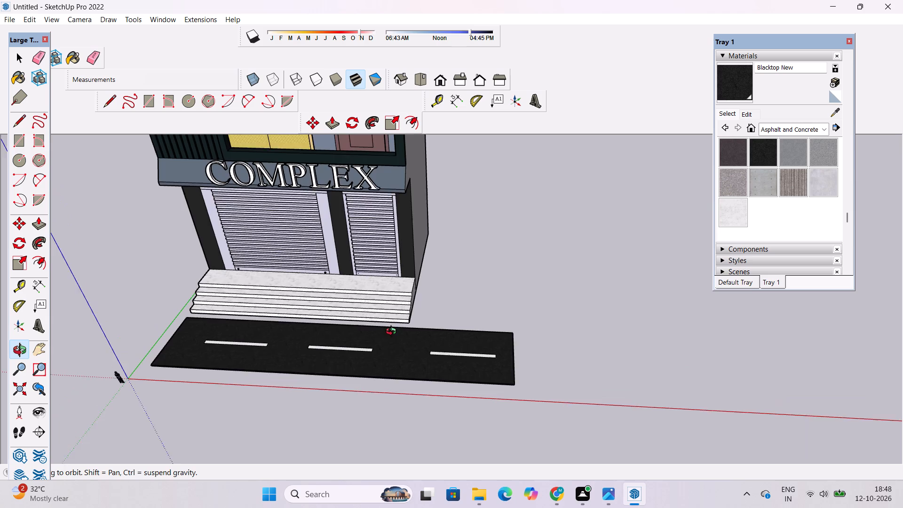
shift+drag(393, 333, 379, 381)
scroll(355, 353, up, 3)
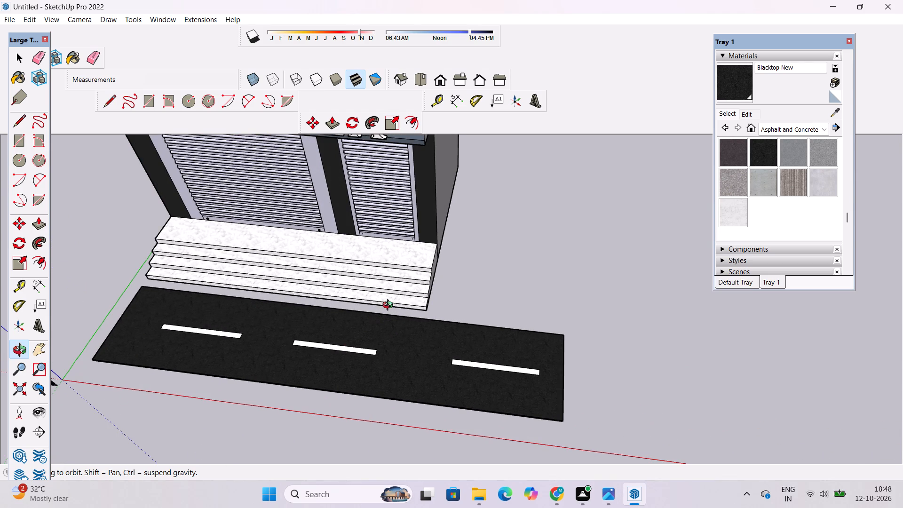
scroll(390, 306, down, 5)
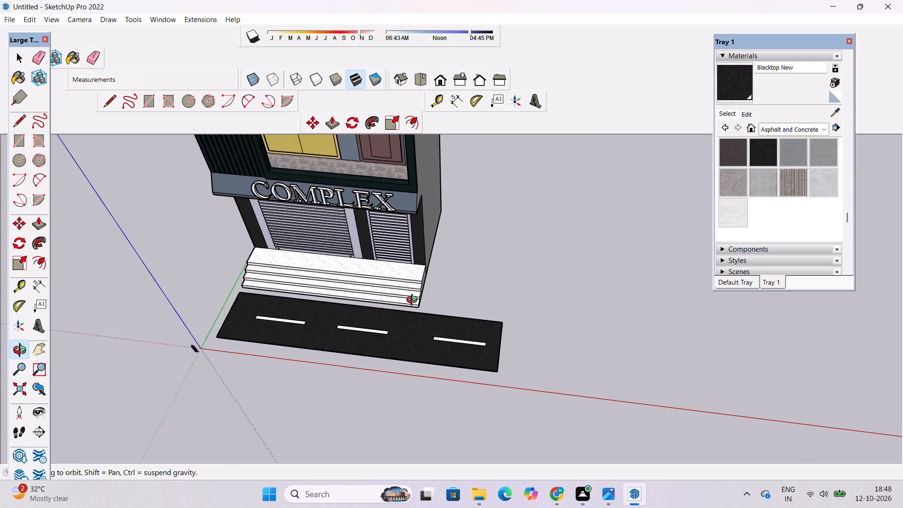
drag(413, 302, 415, 351)
scroll(427, 321, up, 3)
shift+drag(470, 276, 420, 308)
drag(420, 312, 356, 311)
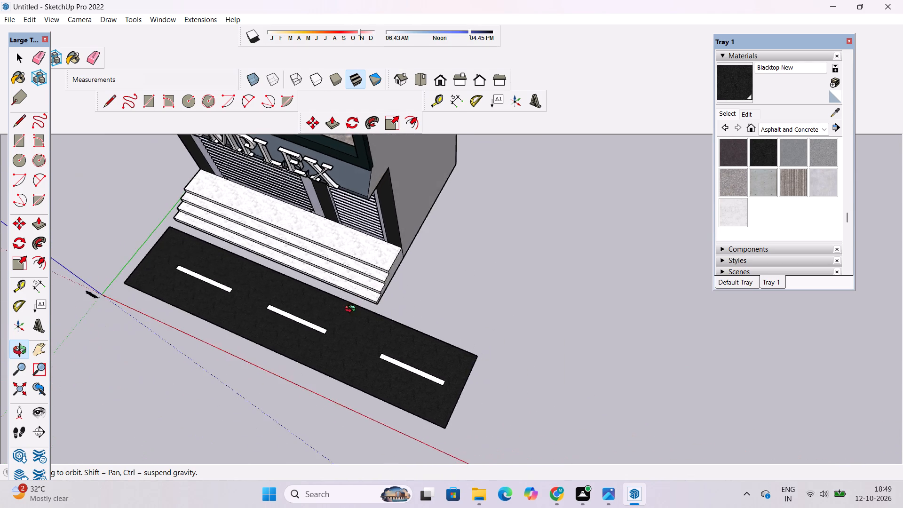
scroll(362, 290, up, 3)
shift+drag(460, 266, 348, 290)
shift+drag(342, 293, 334, 296)
drag(315, 303, 324, 303)
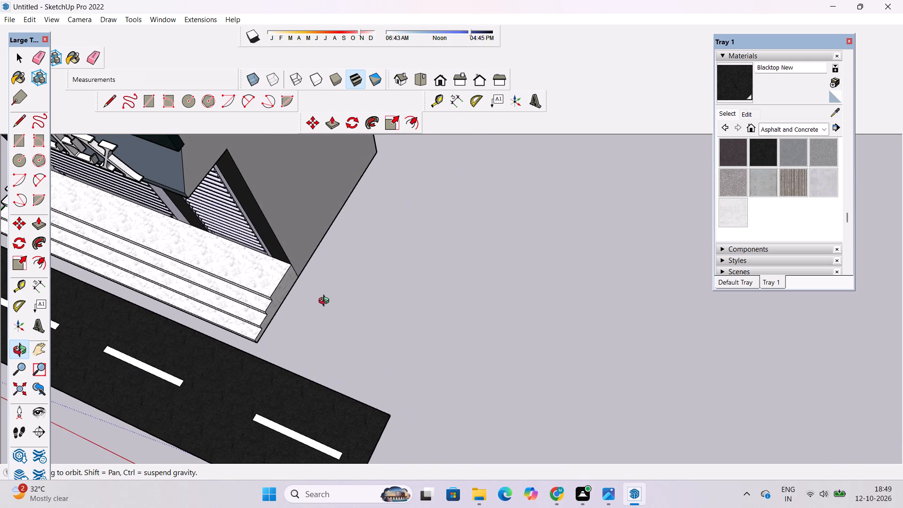
scroll(333, 295, down, 4)
shift+click(308, 317)
drag(309, 318, 330, 301)
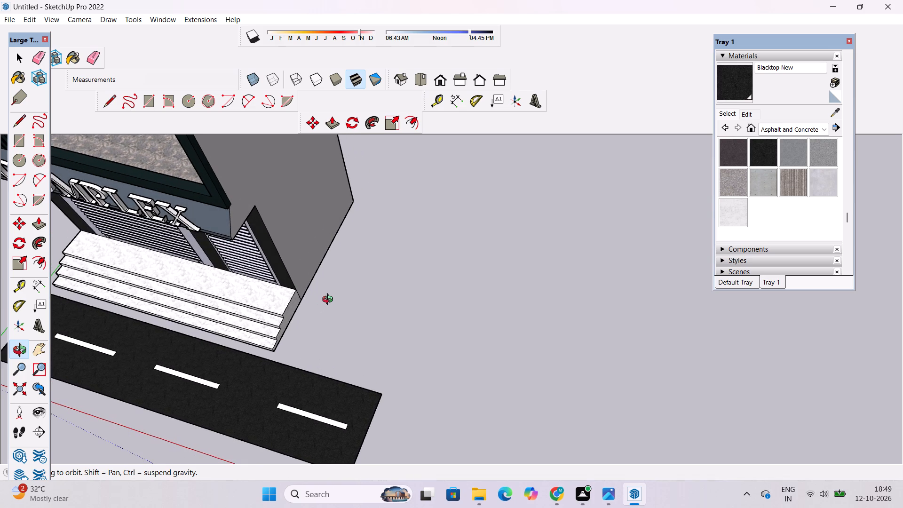
Draw a ground rectangle about 55' by 19' 1" along the full base of the building's side wall nearest the narrower shutter.
key(l)
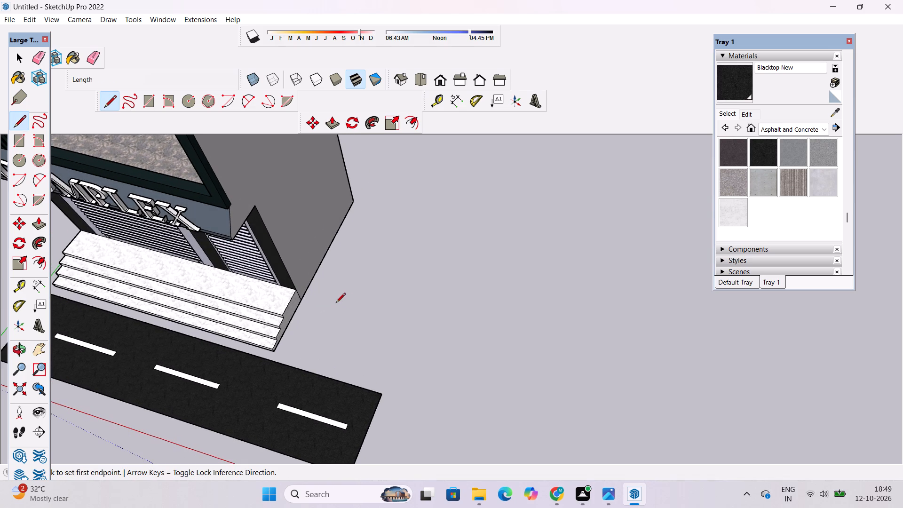
key(r)
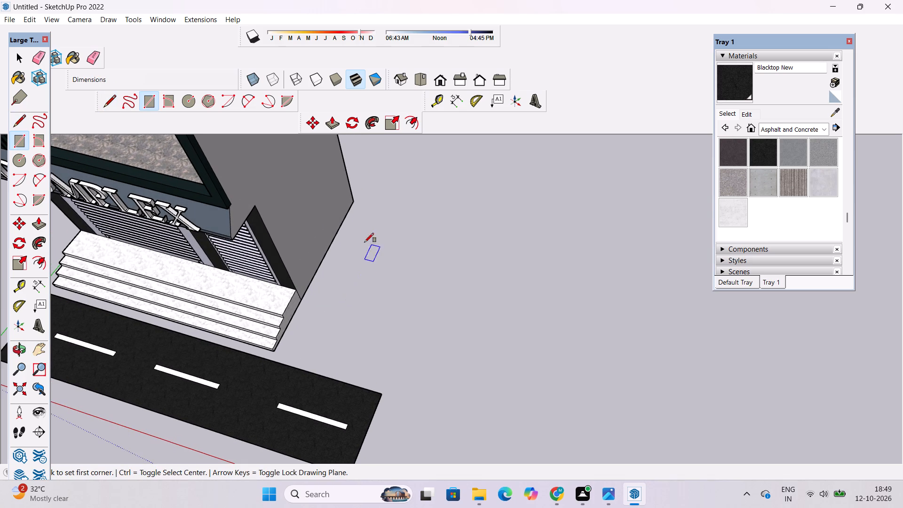
click(356, 201)
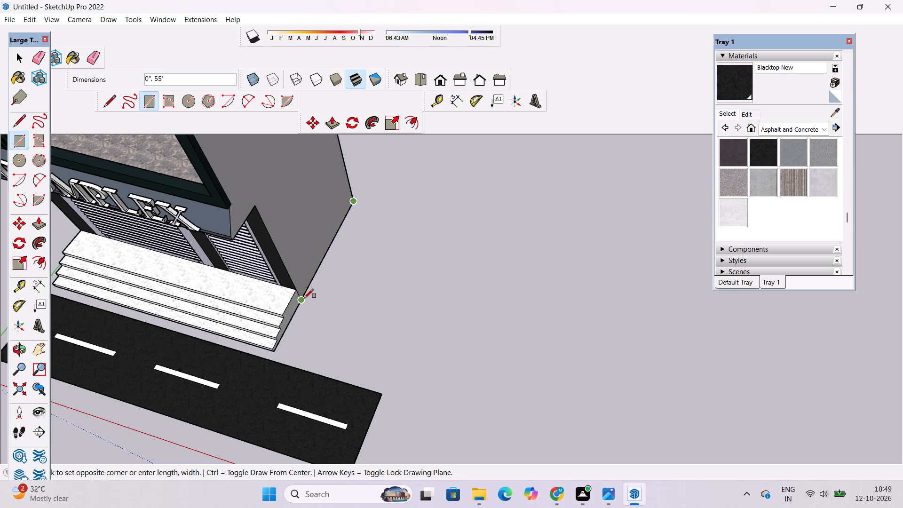
click(345, 314)
key(space)
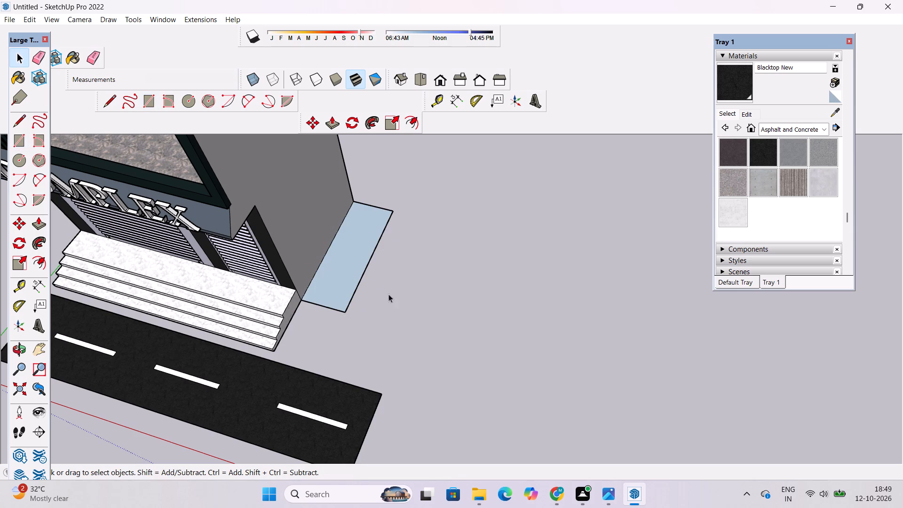
Examine the road, entrance steps and side rectangle around the COMPLEX building from several angles and distances.
key(o)
scroll(428, 292, down, 5)
shift+drag(333, 309, 380, 302)
scroll(404, 283, up, 1)
shift+drag(301, 305, 475, 318)
drag(360, 335, 526, 322)
scroll(302, 397, up, 2)
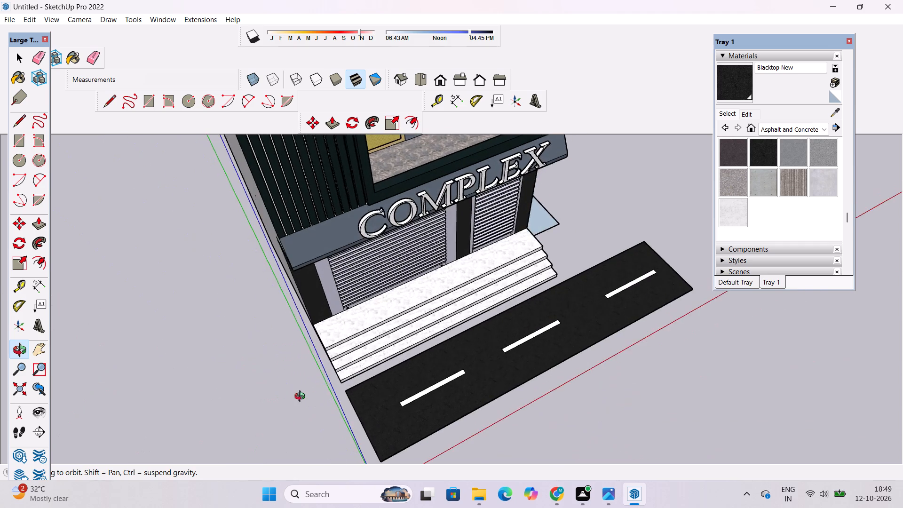
scroll(302, 397, up, 1)
drag(289, 402, 348, 384)
drag(388, 374, 476, 338)
scroll(403, 380, up, 4)
shift+drag(393, 367, 414, 335)
drag(414, 335, 284, 338)
scroll(283, 338, down, 5)
shift+drag(451, 356, 341, 356)
drag(339, 356, 295, 357)
scroll(294, 357, down, 11)
drag(307, 403, 315, 344)
scroll(315, 339, down, 6)
shift+drag(326, 351, 313, 381)
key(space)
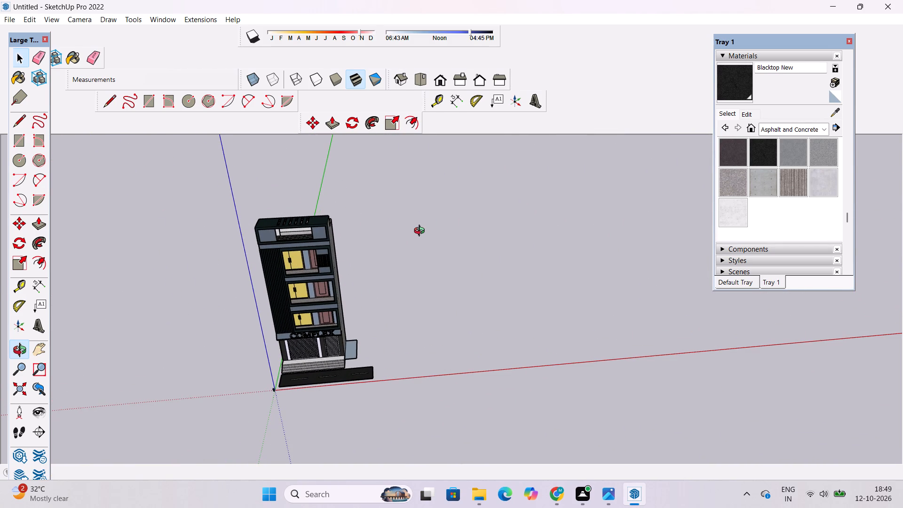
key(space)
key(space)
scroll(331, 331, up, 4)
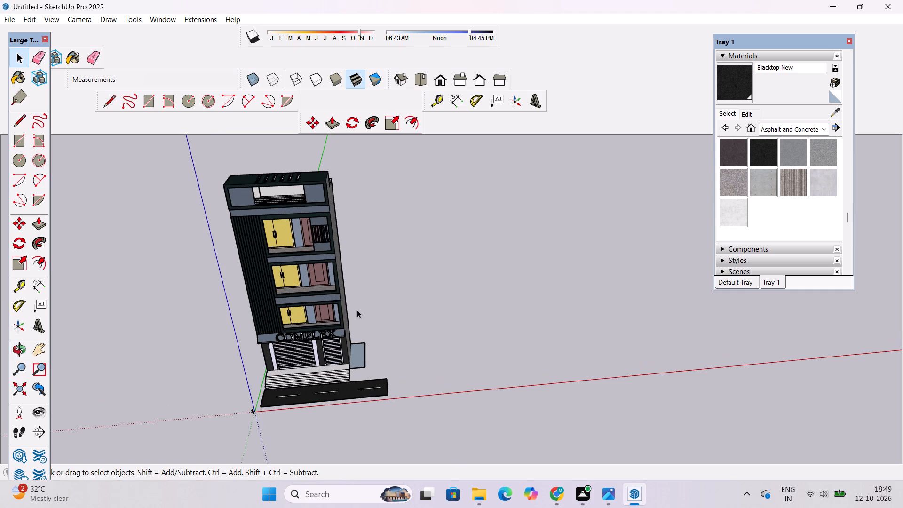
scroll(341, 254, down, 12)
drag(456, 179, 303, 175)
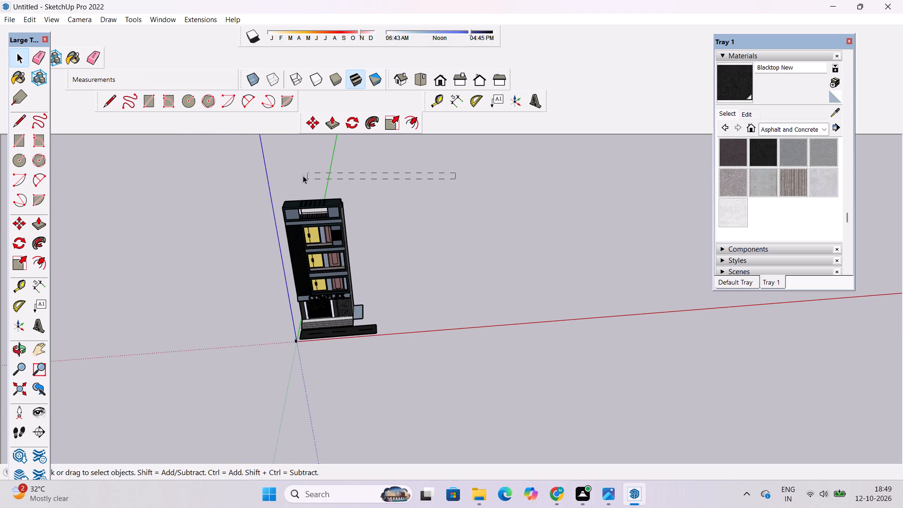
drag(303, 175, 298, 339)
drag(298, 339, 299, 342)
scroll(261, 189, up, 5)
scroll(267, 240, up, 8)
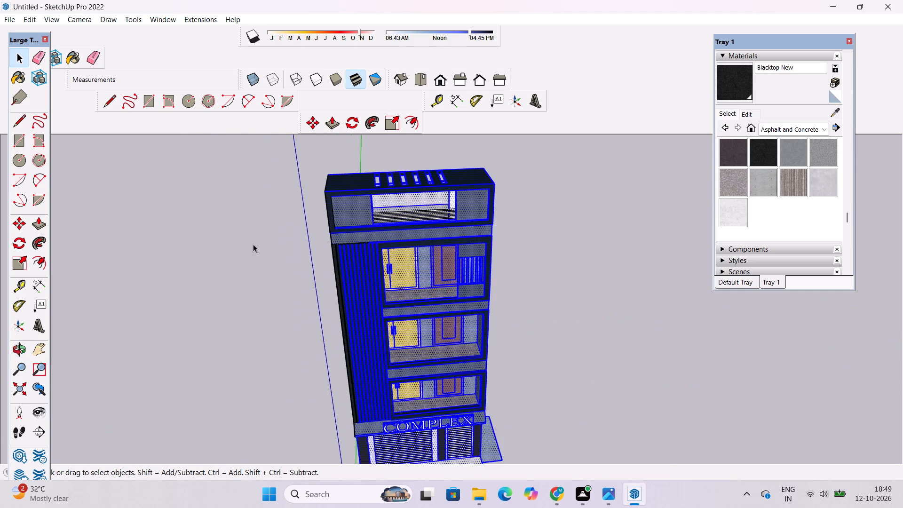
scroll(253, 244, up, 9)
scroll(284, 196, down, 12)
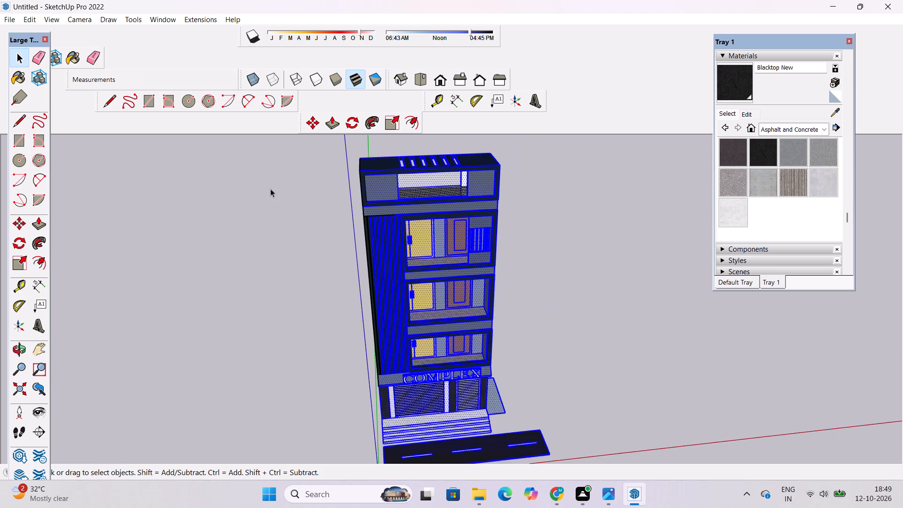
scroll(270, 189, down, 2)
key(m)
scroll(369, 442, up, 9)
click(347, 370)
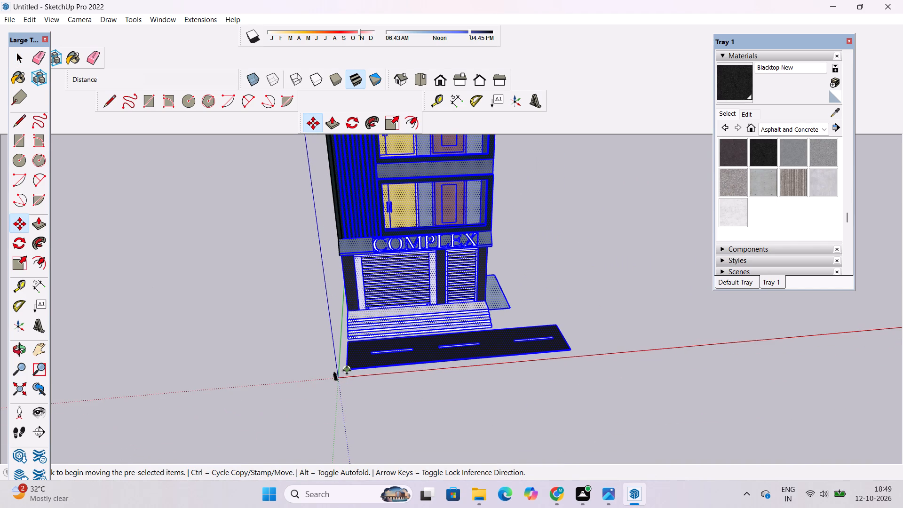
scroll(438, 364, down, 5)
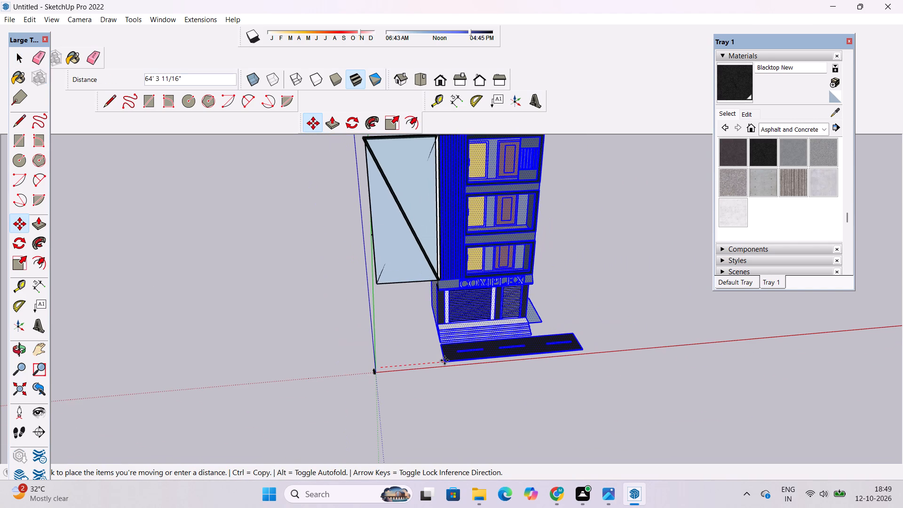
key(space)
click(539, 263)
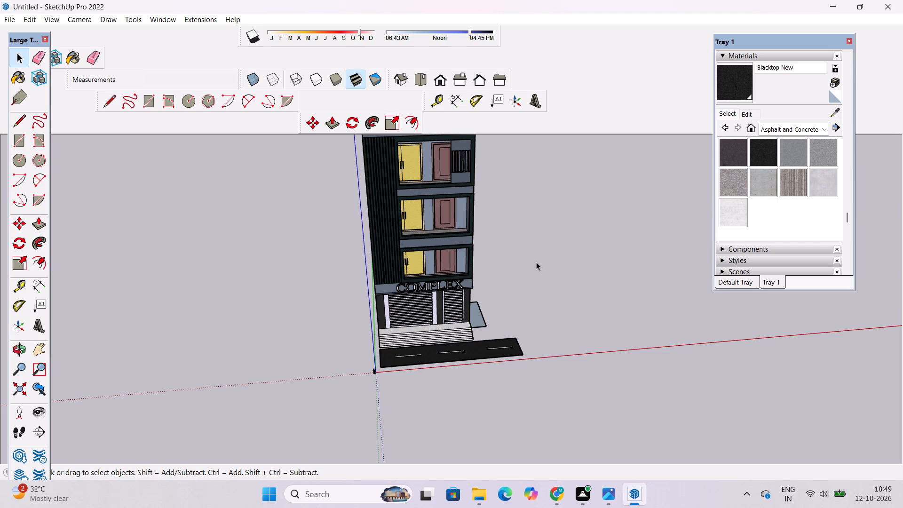
Examine the COMPLEX building's facade, side walls, road and existing side rectangle from several angles and distances.
key(o)
scroll(482, 271, down, 6)
drag(481, 356, 460, 253)
scroll(457, 252, up, 8)
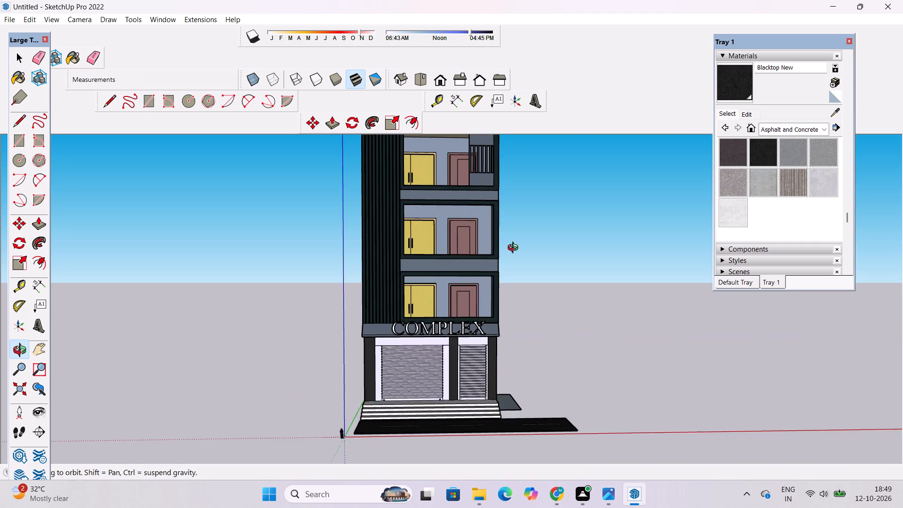
drag(515, 249, 428, 267)
drag(426, 279, 221, 332)
scroll(372, 329, down, 3)
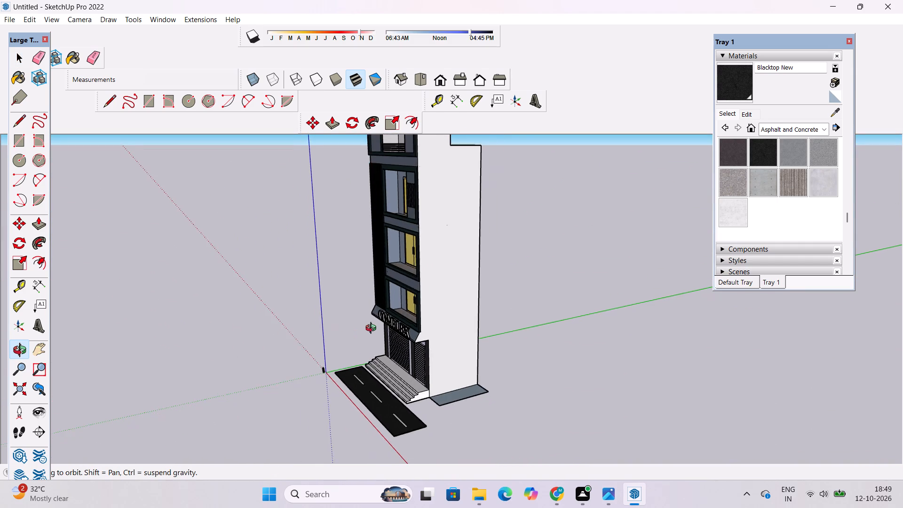
scroll(368, 357, up, 7)
shift+drag(388, 391, 438, 310)
drag(348, 358, 502, 384)
scroll(389, 323, down, 5)
shift+drag(374, 325, 363, 396)
drag(362, 399, 505, 392)
shift+drag(502, 404, 490, 377)
scroll(444, 378, up, 3)
shift+drag(443, 382, 411, 321)
drag(410, 322, 385, 400)
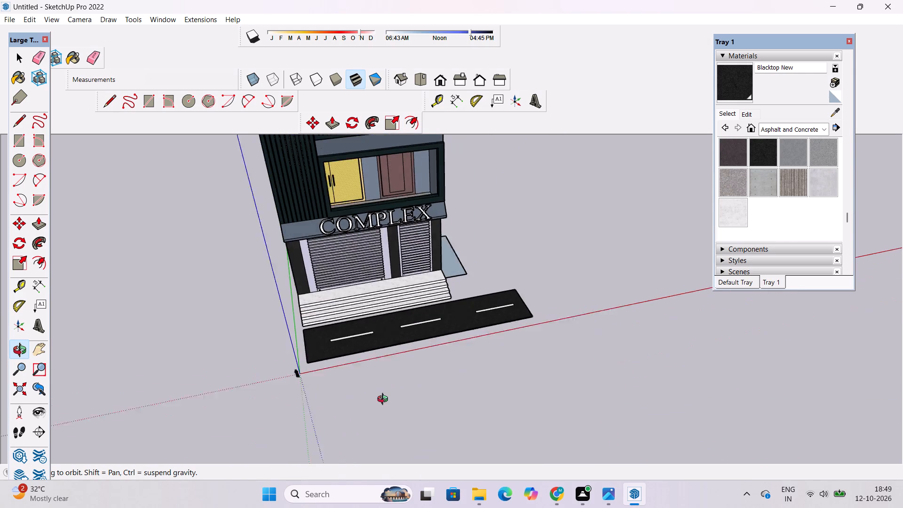
drag(385, 400, 383, 407)
Draw a ground rectangle about 55' by 16' 7" along the full base of the side wall nearest the wider shutter.
scroll(421, 338, up, 3)
shift+drag(324, 328, 509, 259)
shift+drag(288, 383, 483, 253)
drag(481, 273, 458, 299)
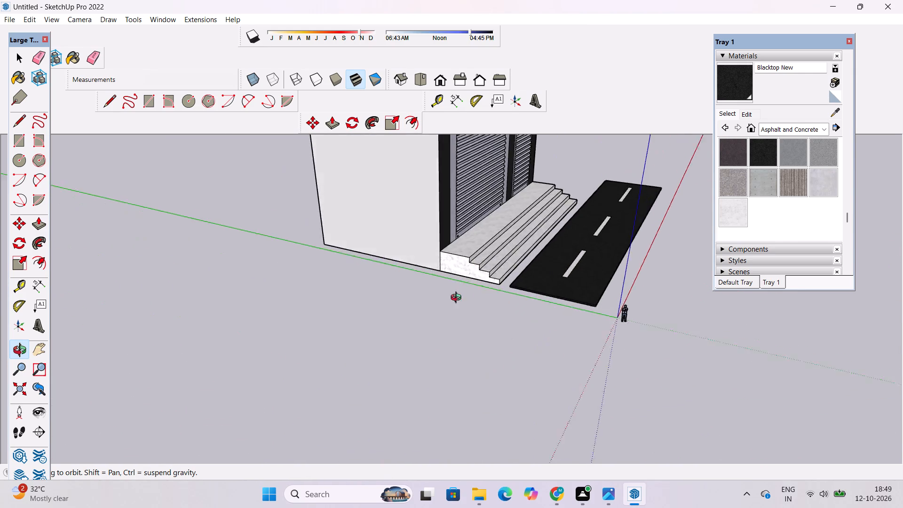
drag(458, 299, 394, 327)
scroll(374, 316, up, 4)
shift+drag(379, 309, 463, 274)
drag(463, 274, 443, 280)
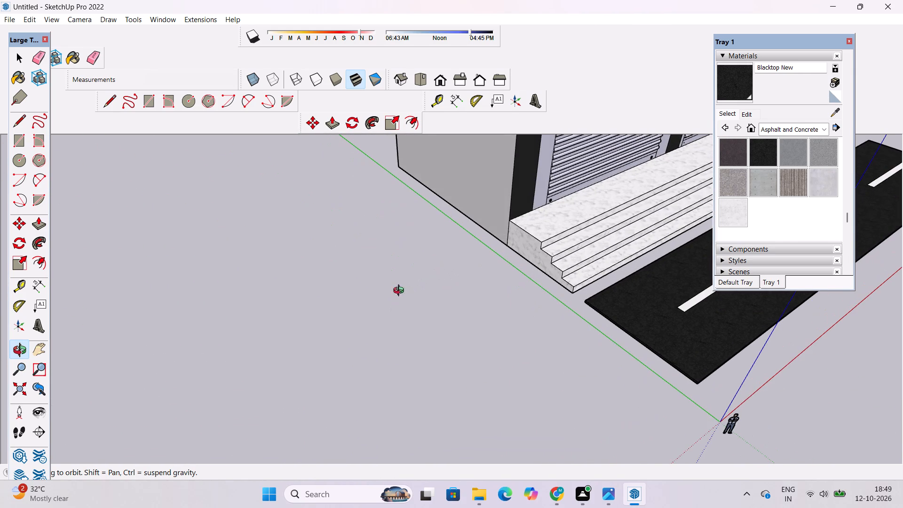
scroll(393, 292, down, 1)
click(445, 292)
shift+drag(446, 291, 383, 299)
key(r)
scroll(337, 305, down, 5)
scroll(350, 219, up, 8)
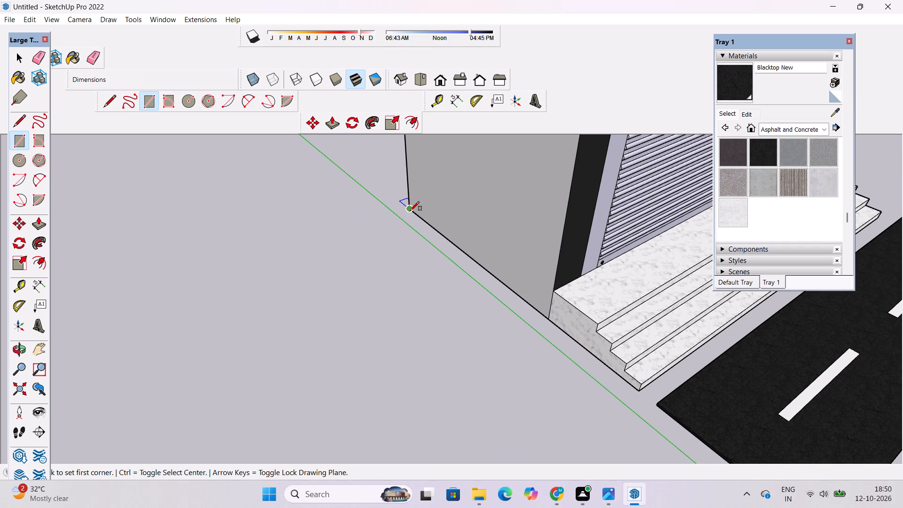
click(410, 211)
scroll(411, 207, down, 5)
scroll(381, 313, up, 5)
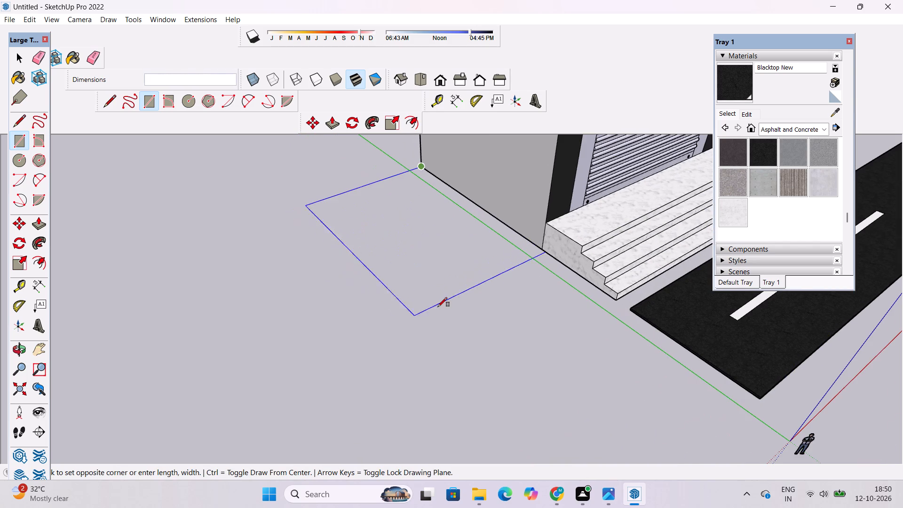
scroll(445, 304, up, 3)
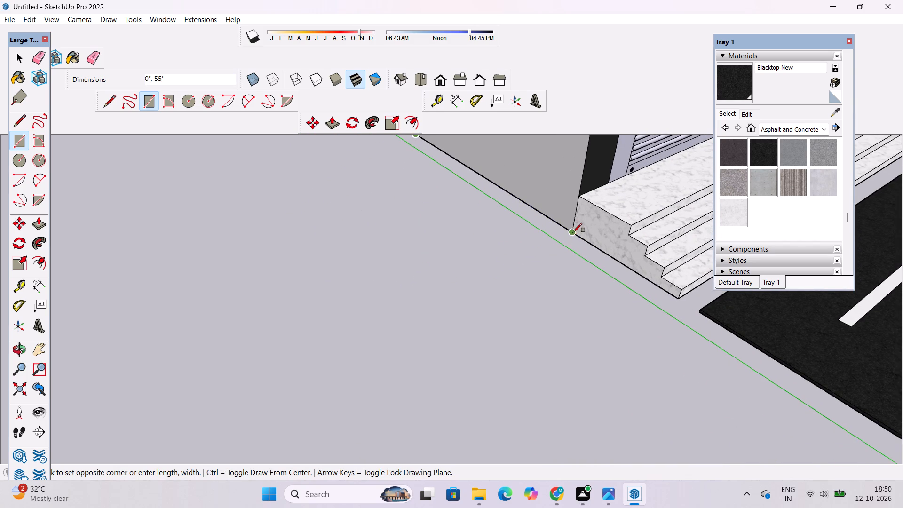
scroll(559, 246, down, 5)
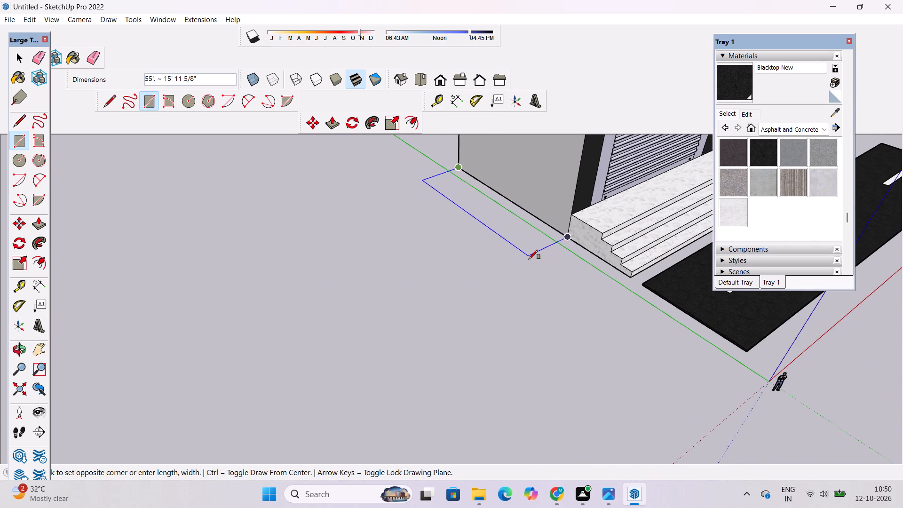
click(529, 261)
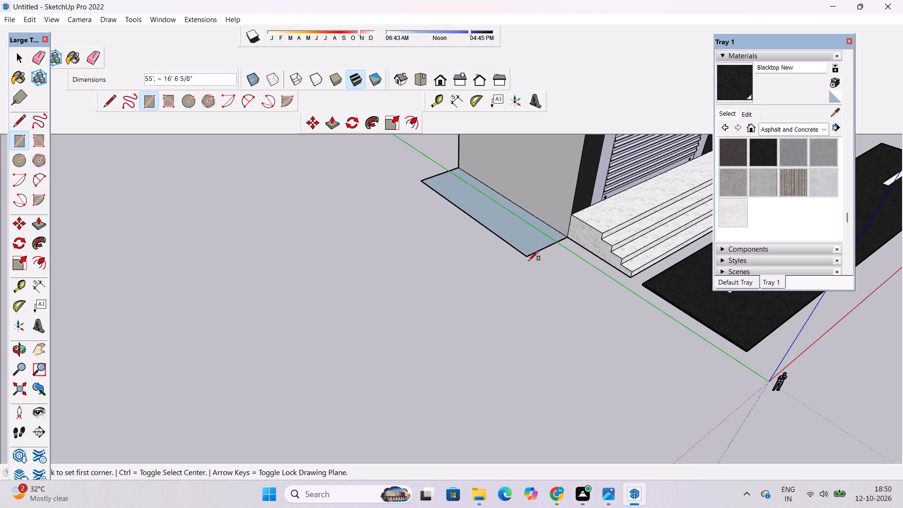
Examine the ground rectangles on both sides of the building together from the front.
text(b o)
drag(542, 278, 550, 103)
drag(510, 286, 499, 232)
drag(499, 231, 375, 421)
scroll(377, 394, down, 6)
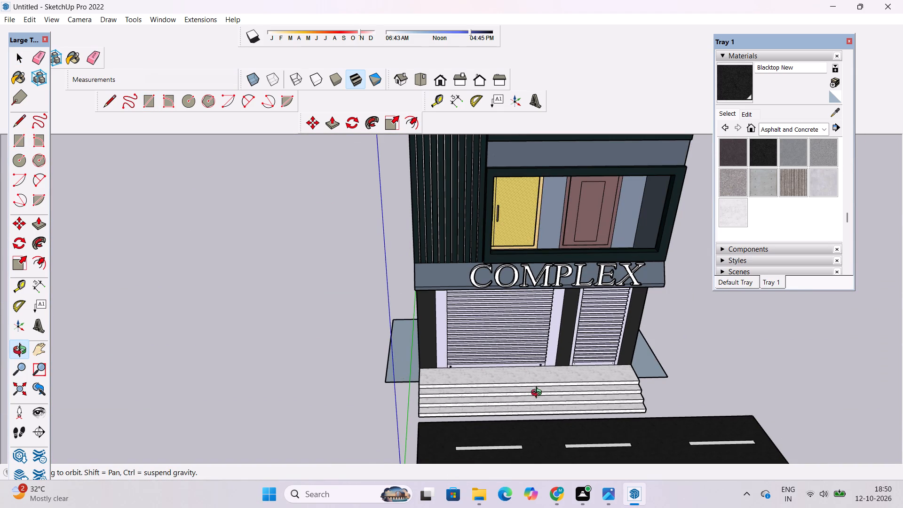
drag(539, 394, 462, 396)
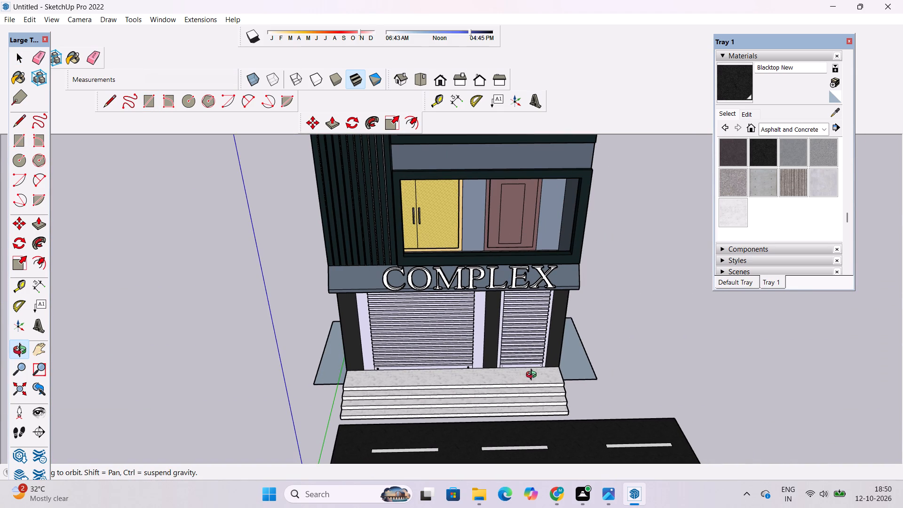
drag(539, 377, 496, 418)
scroll(552, 389, up, 2)
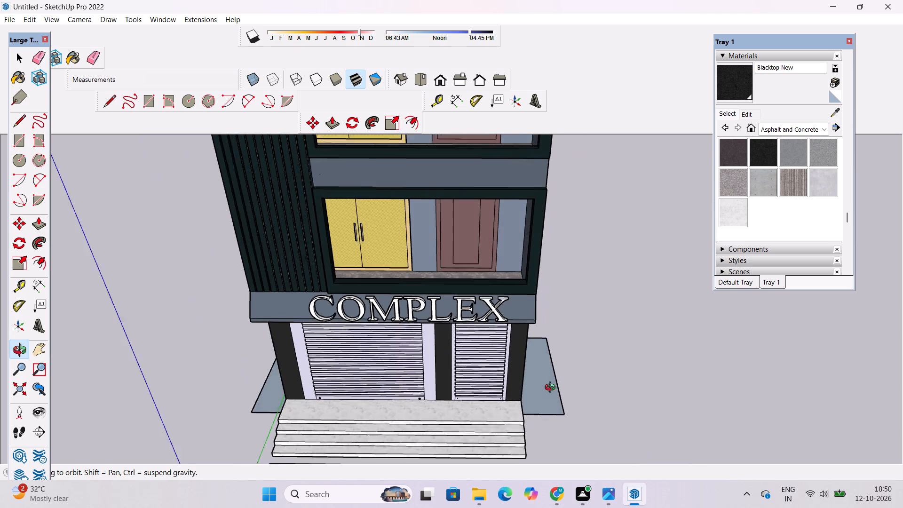
Move the outer edge of the ground rectangle beside the narrower shutter outward to widen that rectangle.
scroll(552, 389, up, 2)
shift+drag(557, 397, 515, 349)
drag(512, 345, 436, 370)
scroll(465, 366, up, 3)
shift+drag(513, 360, 399, 352)
drag(402, 353, 492, 371)
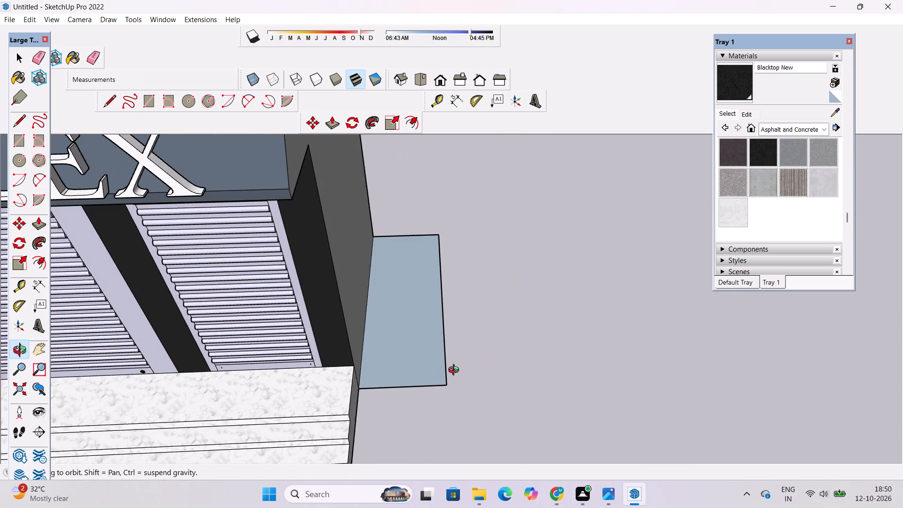
scroll(456, 371, up, 1)
shift+drag(456, 371, 458, 396)
drag(444, 391, 439, 389)
scroll(436, 355, down, 5)
shift+drag(420, 375, 420, 354)
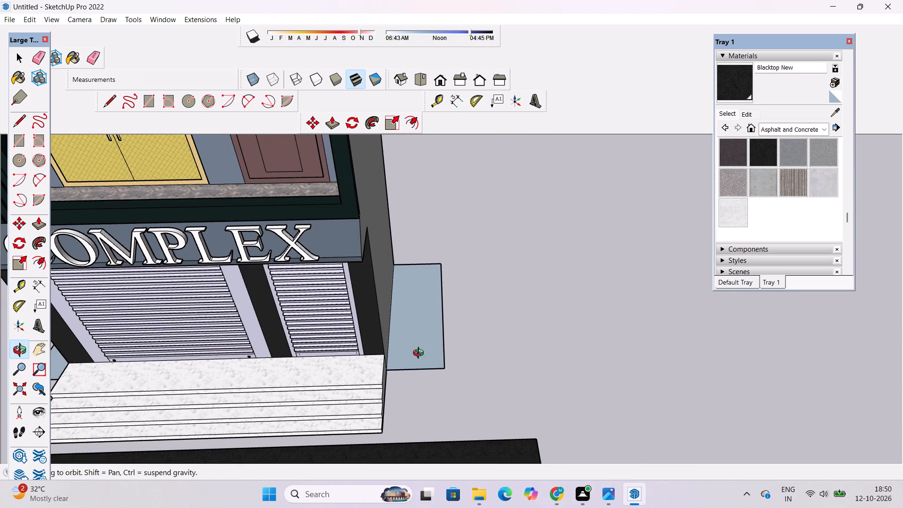
key(space)
scroll(431, 351, up, 4)
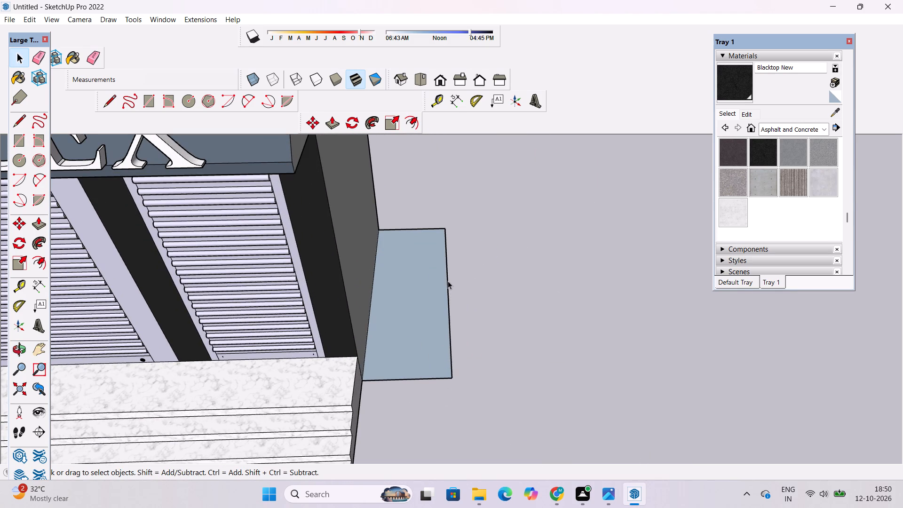
click(448, 281)
scroll(391, 313, down, 2)
key(p)
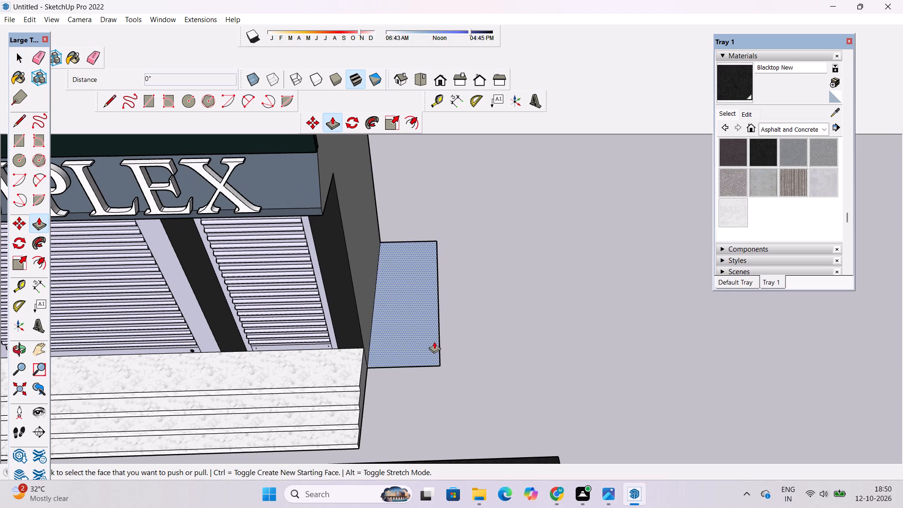
key(m)
scroll(435, 328, up, 2)
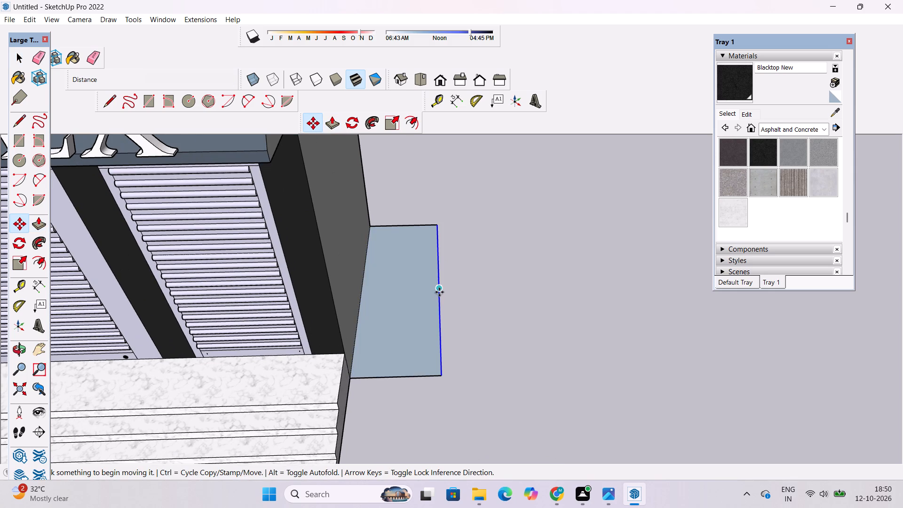
click(440, 290)
scroll(454, 288, down, 3)
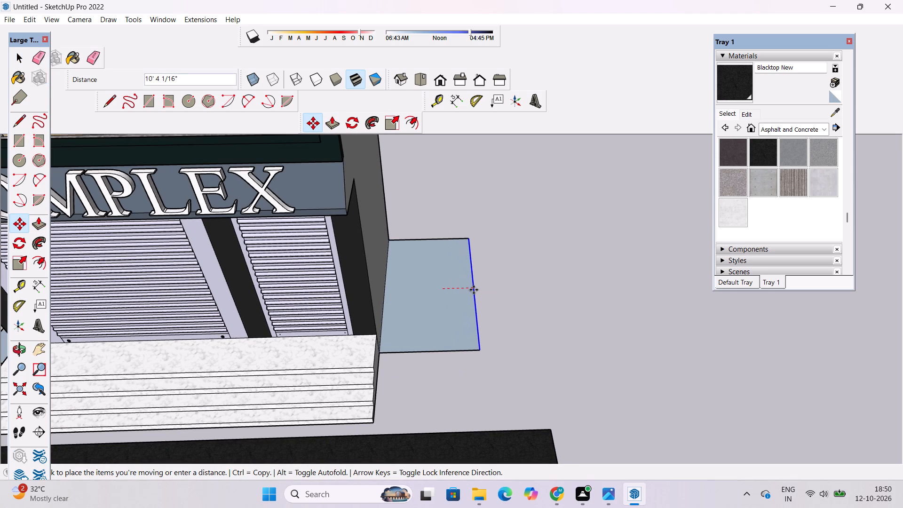
click(466, 290)
scroll(569, 278, down, 4)
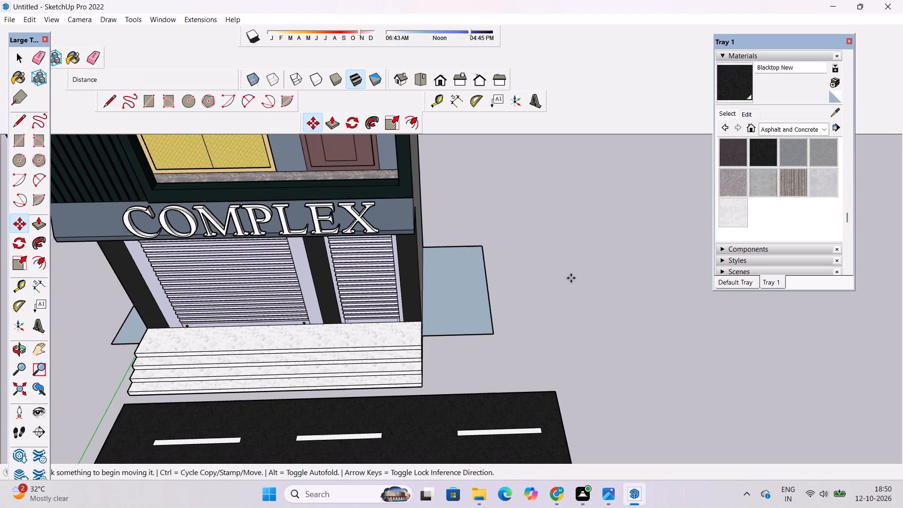
key(space)
Move the outer edge of the ground rectangle beside the wider shutter outward to widen that rectangle.
scroll(571, 278, down, 4)
key(o)
shift+drag(248, 341, 272, 344)
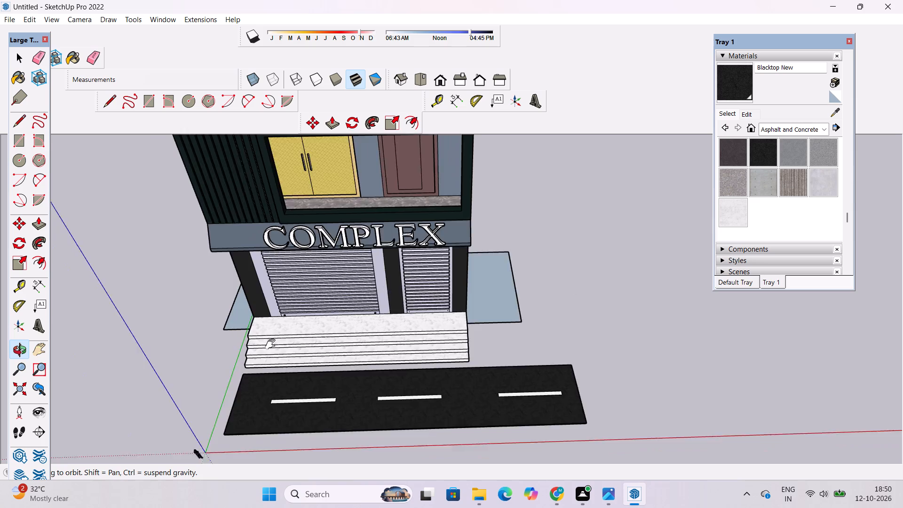
shift+drag(272, 344, 339, 363)
scroll(282, 332, up, 10)
shift+drag(314, 317, 328, 346)
shift+click(333, 348)
key(space)
scroll(321, 344, up, 4)
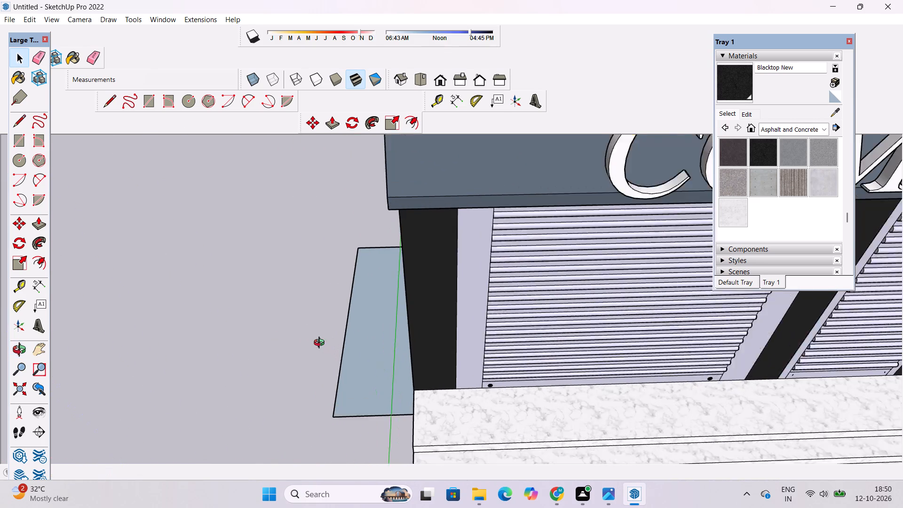
click(350, 321)
key(m)
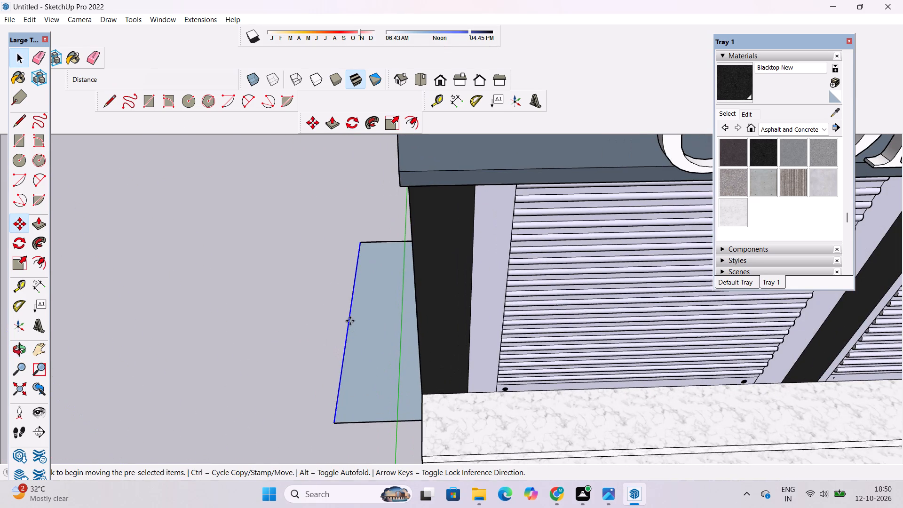
click(349, 317)
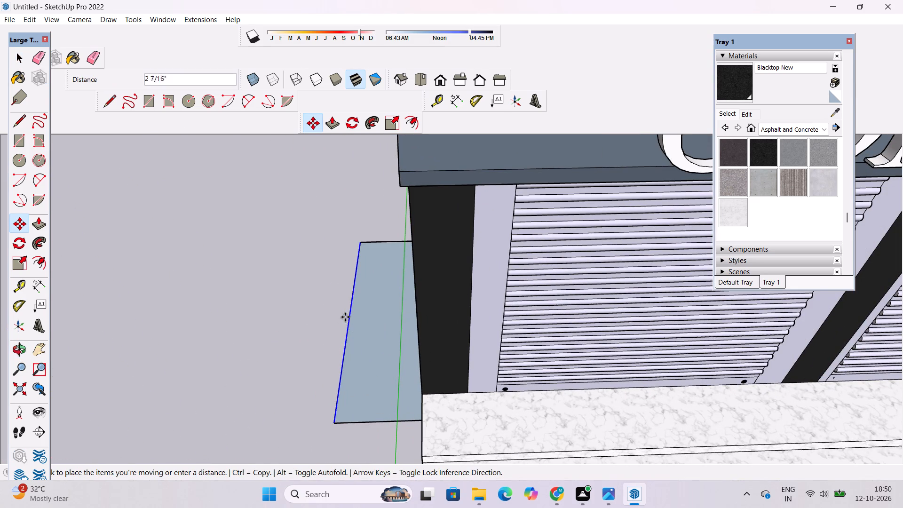
click(319, 318)
key(space)
scroll(222, 322, down, 6)
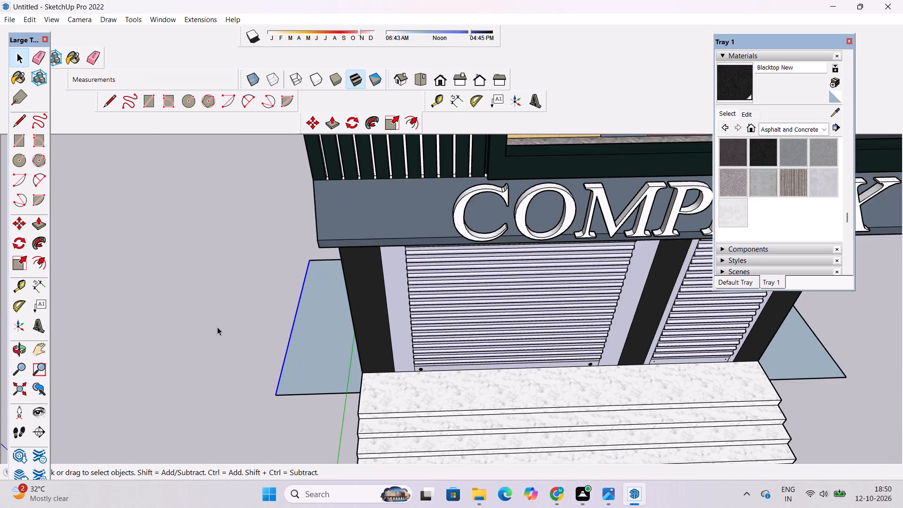
click(217, 327)
Examine the widened ground rectangle beside the wider shutter against the steps and side wall.
scroll(217, 327, down, 4)
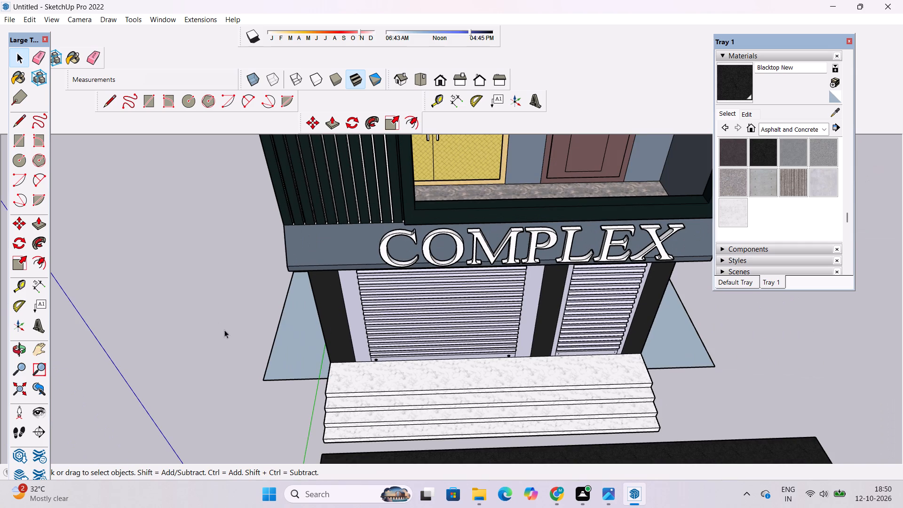
key(o)
scroll(239, 312, down, 3)
drag(221, 388, 296, 373)
shift+drag(296, 373, 359, 333)
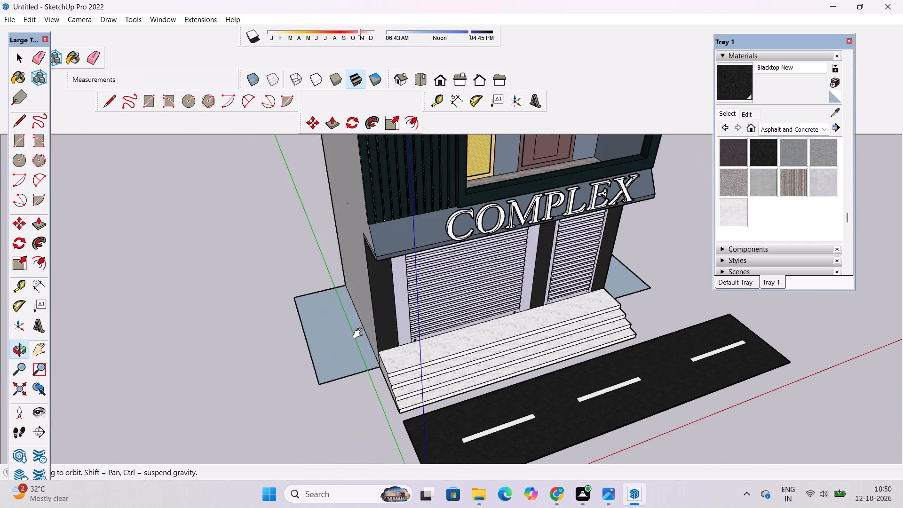
drag(351, 351, 332, 353)
scroll(326, 344, up, 4)
shift+drag(360, 339, 362, 343)
drag(359, 350, 349, 352)
shift+drag(349, 352, 362, 355)
click(362, 355)
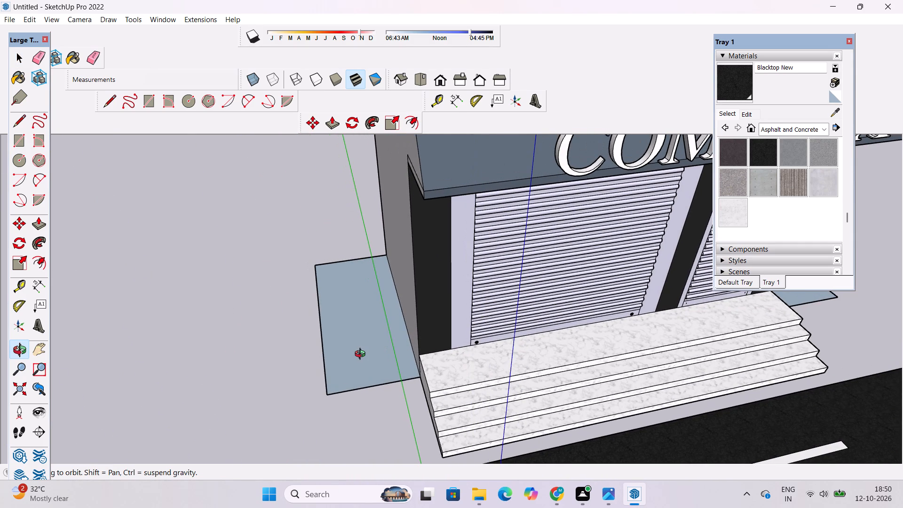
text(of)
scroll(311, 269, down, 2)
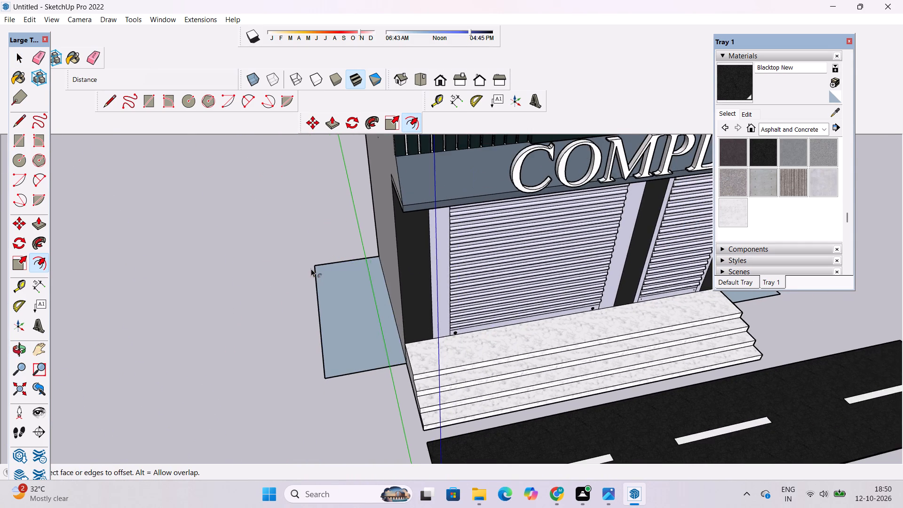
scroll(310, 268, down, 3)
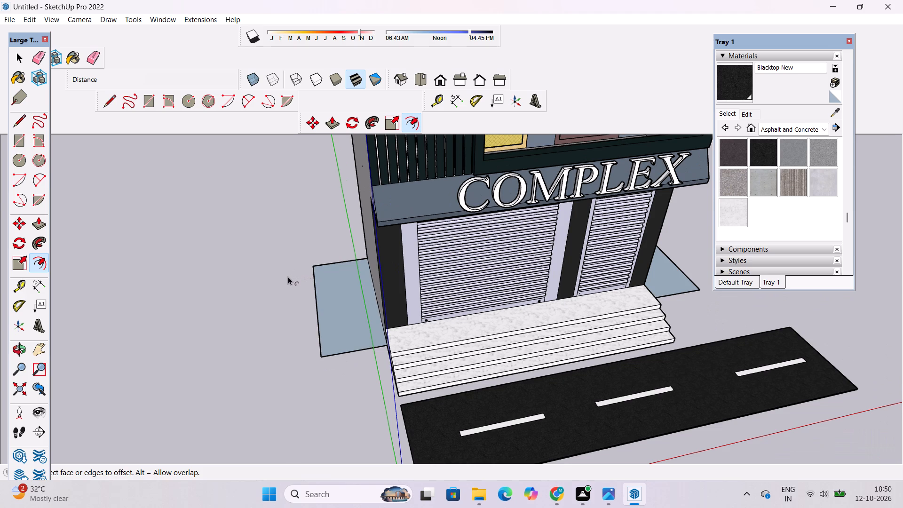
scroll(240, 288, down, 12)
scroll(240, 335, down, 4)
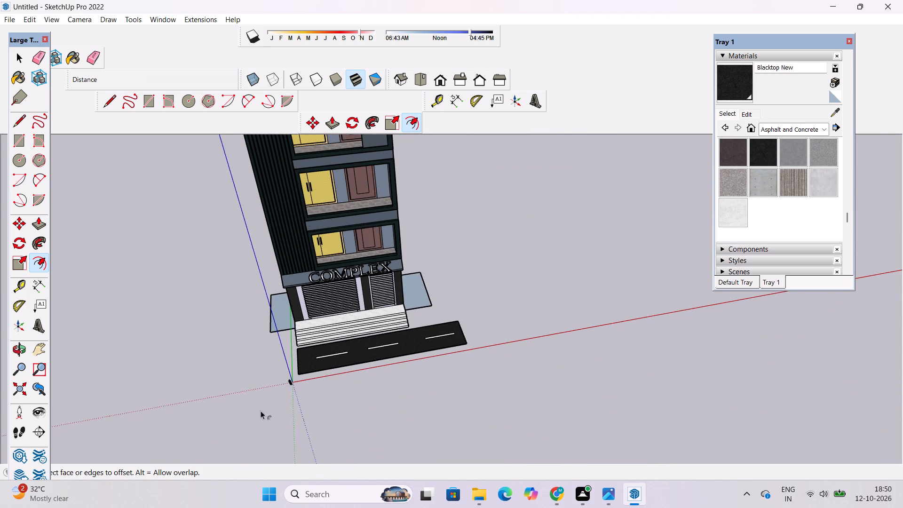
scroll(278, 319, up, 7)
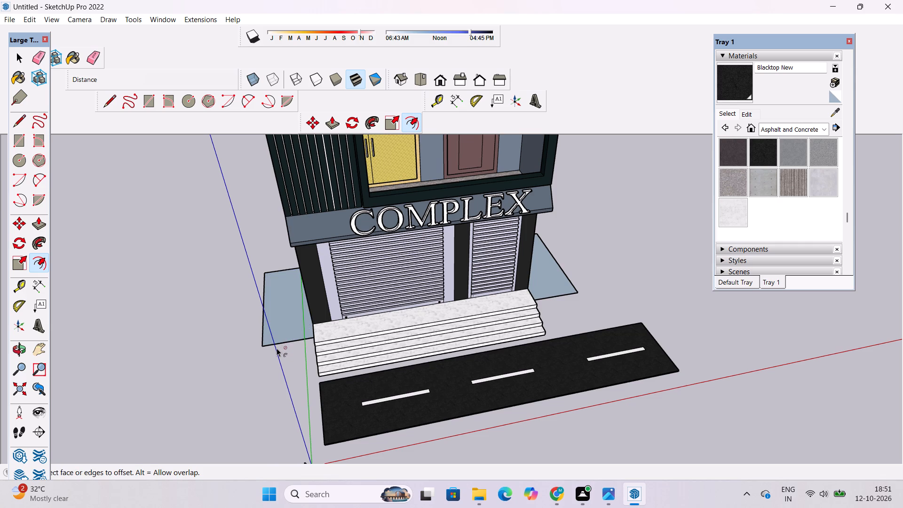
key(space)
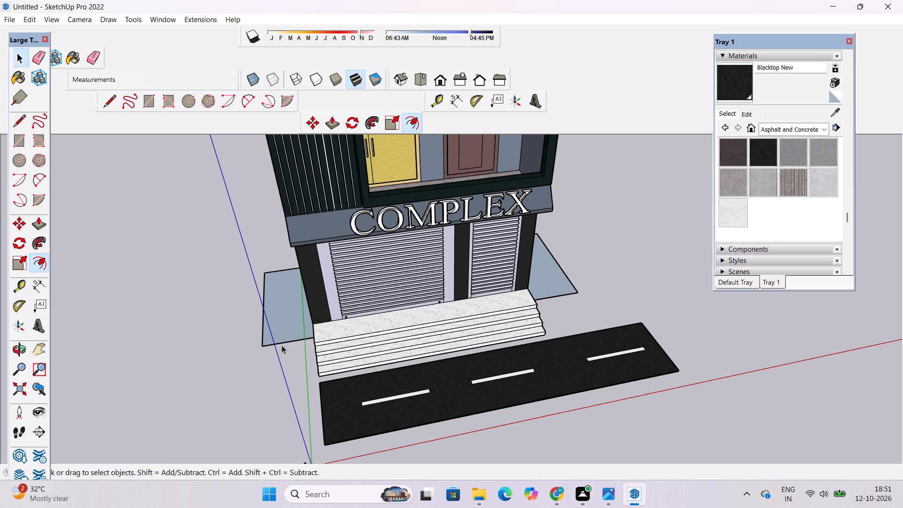
Group the whole blacktop road together with its white centre-strip markings.
text(o)
shift+drag(316, 359, 220, 378)
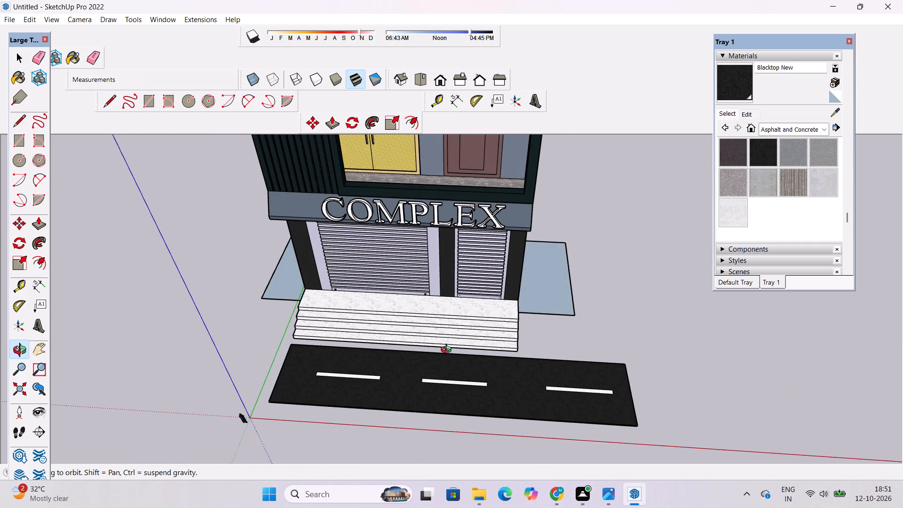
drag(471, 351, 388, 361)
scroll(407, 377, up, 4)
drag(579, 377, 355, 410)
scroll(372, 390, up, 4)
drag(378, 392, 387, 372)
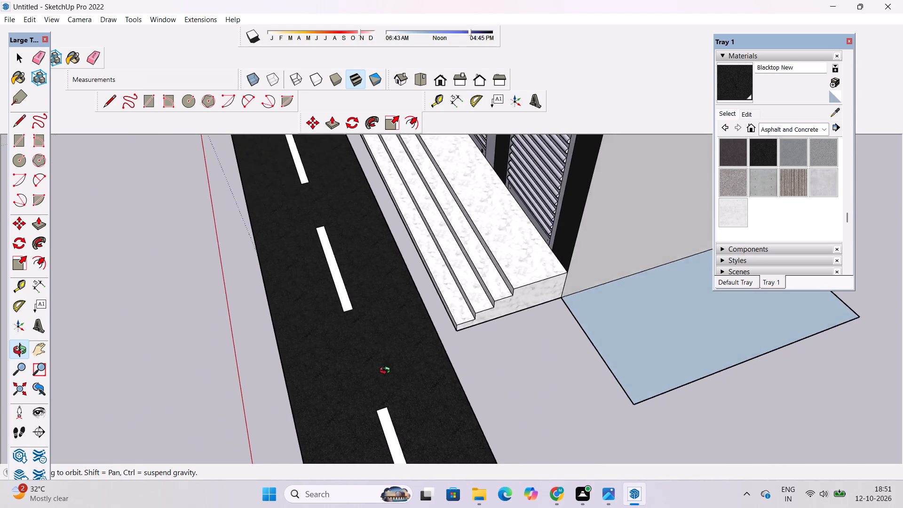
drag(387, 372, 372, 360)
key(space)
triple_click(385, 360)
click(385, 360)
right_click(385, 360)
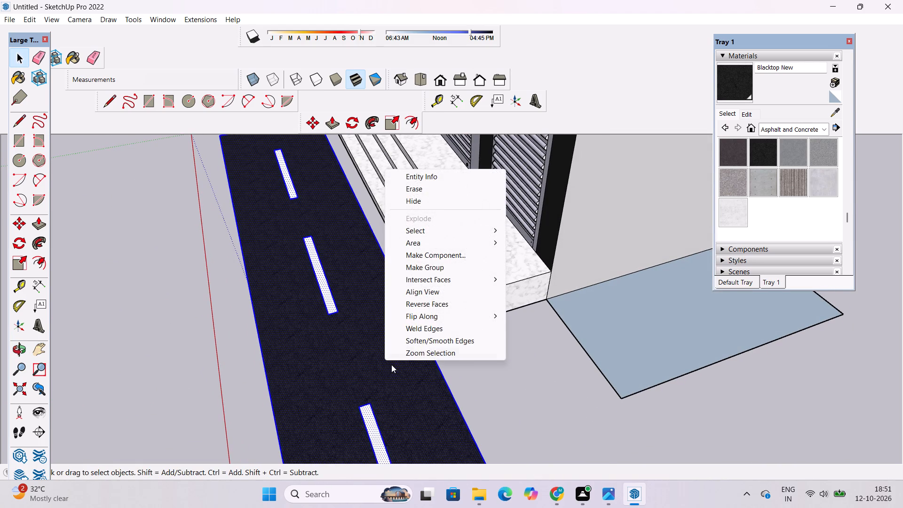
click(437, 270)
Move the road group about 3' 11 3/8" so its building-side edge meets the lower front corner of the steps.
key(o)
drag(436, 351, 365, 363)
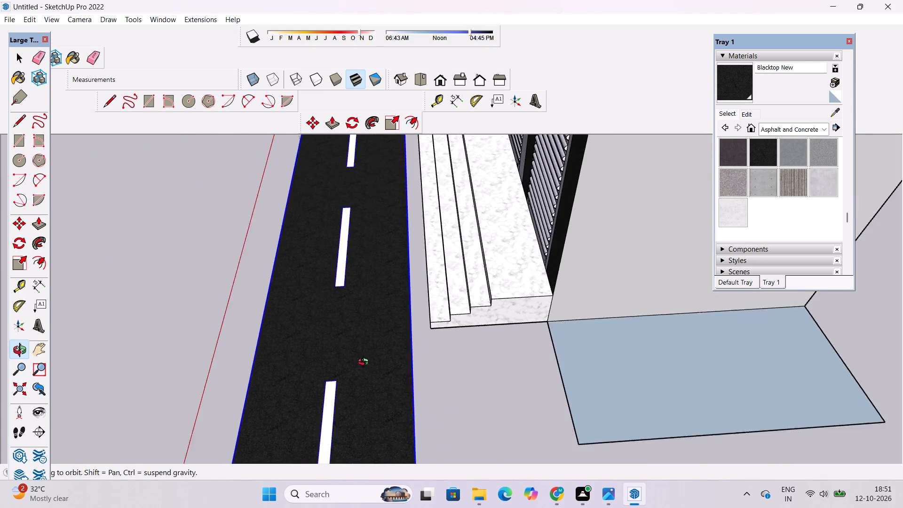
drag(365, 363, 342, 357)
scroll(386, 341, up, 3)
shift+drag(390, 339, 392, 348)
drag(397, 359, 341, 351)
scroll(414, 321, up, 9)
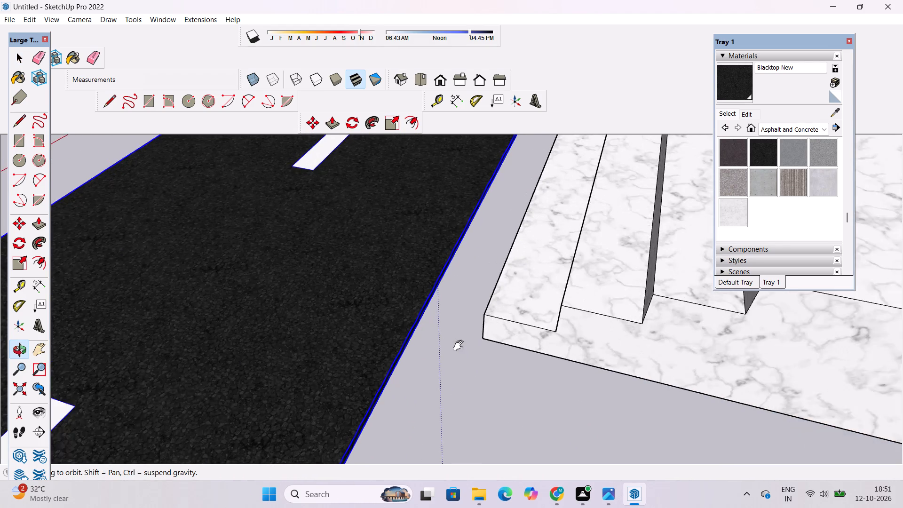
shift+drag(460, 346, 402, 333)
scroll(398, 332, up, 4)
shift+drag(398, 332, 385, 319)
key(m)
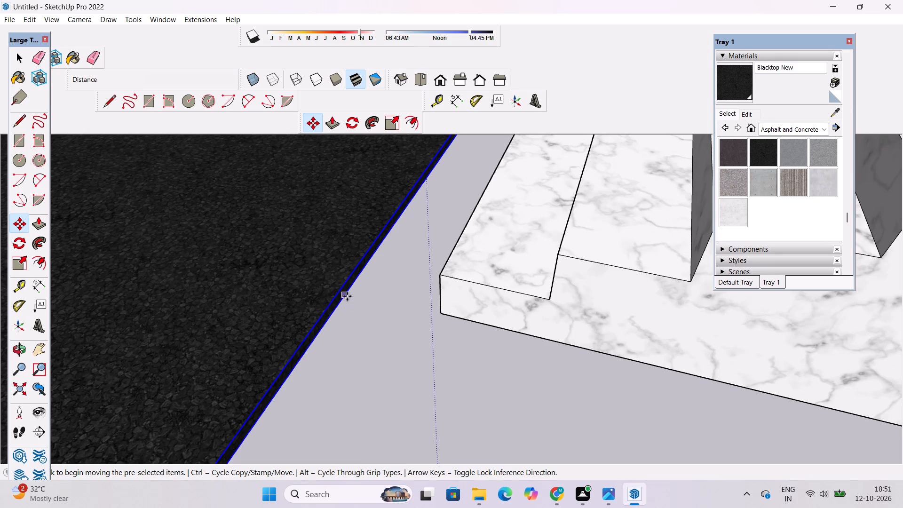
click(346, 294)
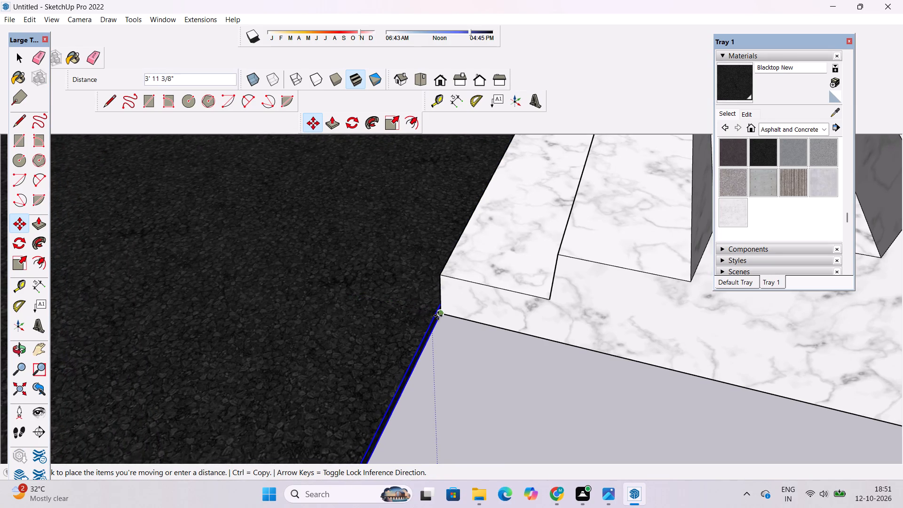
click(444, 316)
key(space)
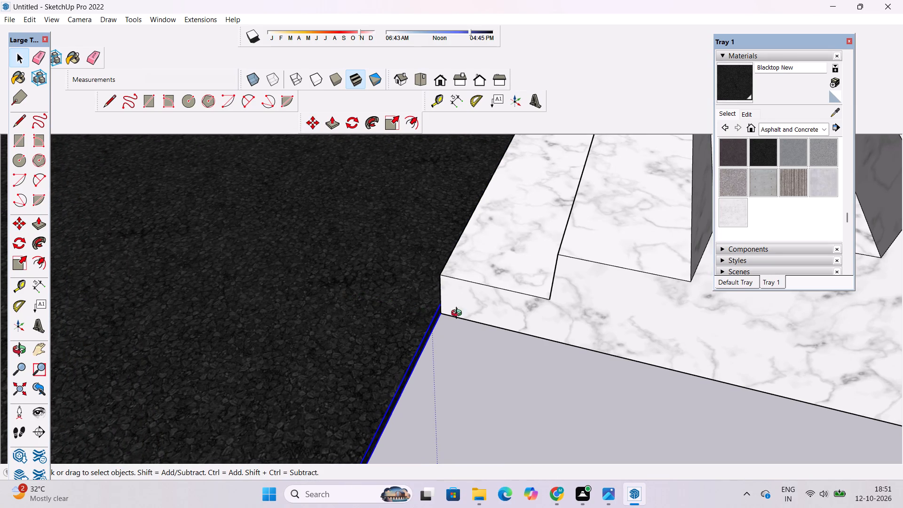
Examine the road's fit against the steps and the gap to the ground rectangle beside the narrower shutter.
key(o)
scroll(468, 284, down, 12)
drag(354, 352, 710, 278)
scroll(648, 270, down, 4)
shift+drag(420, 337, 486, 301)
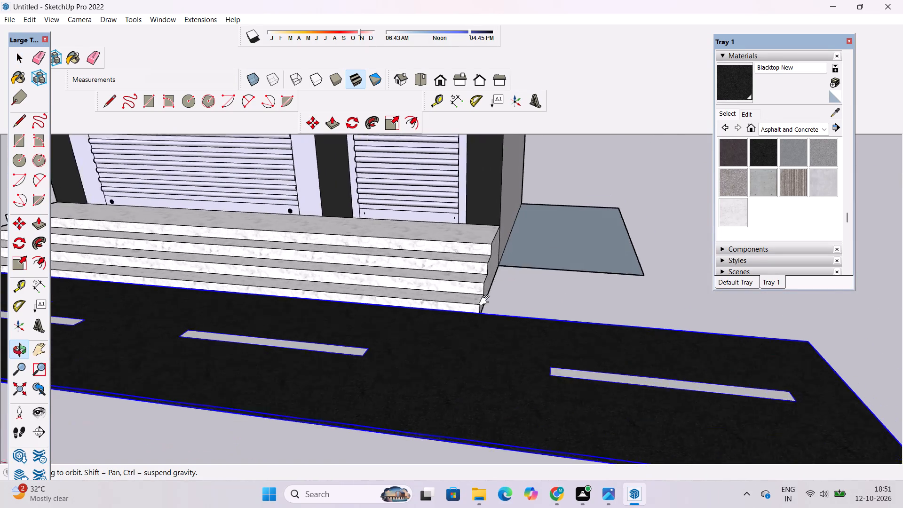
shift+drag(486, 301, 541, 269)
scroll(542, 266, down, 6)
drag(512, 279, 518, 296)
drag(518, 311, 547, 340)
shift+drag(548, 341, 518, 337)
drag(518, 337, 522, 357)
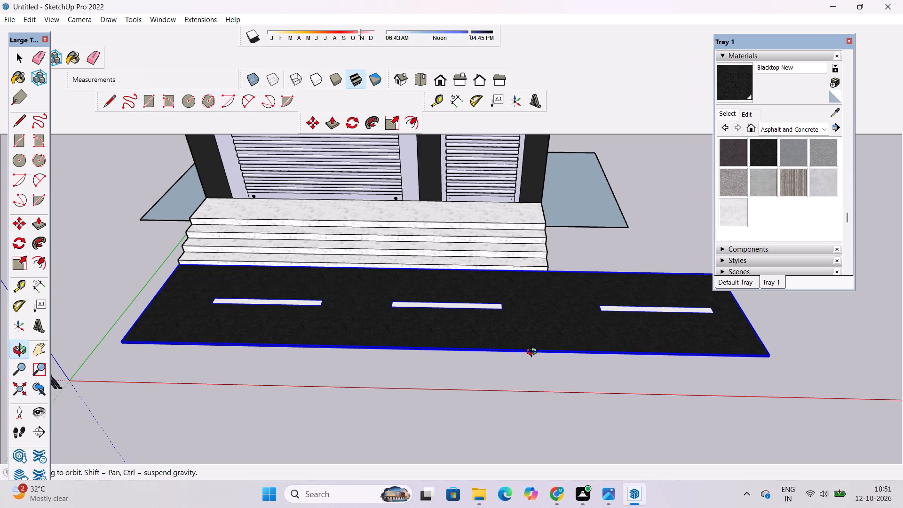
key(space)
click(614, 257)
scroll(576, 245, up, 3)
scroll(570, 244, down, 1)
key(o)
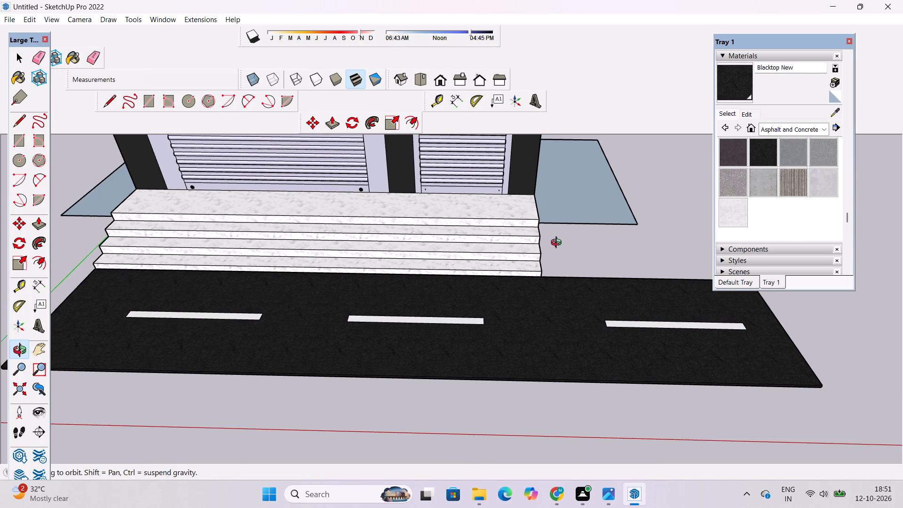
scroll(551, 245, down, 3)
shift+drag(596, 241, 547, 246)
shift+drag(543, 246, 526, 246)
drag(525, 246, 526, 262)
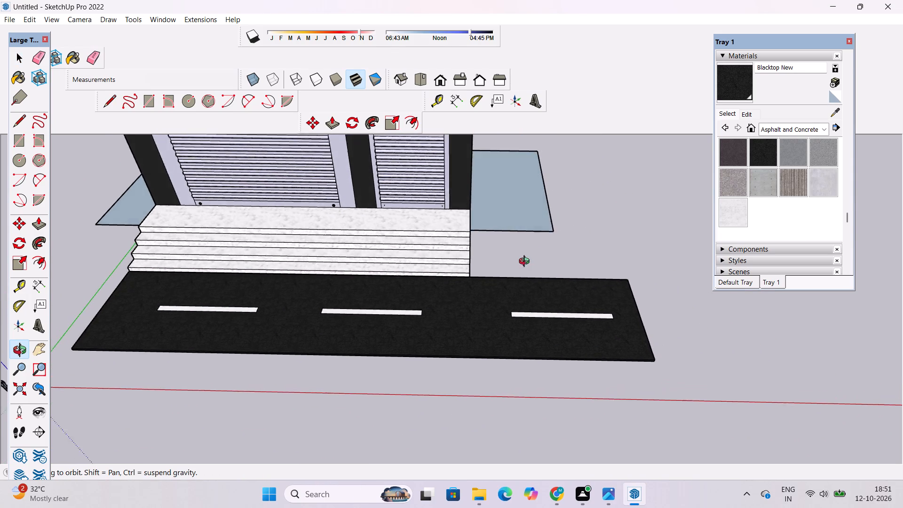
drag(526, 262, 532, 327)
scroll(507, 205, up, 6)
shift+drag(573, 249, 523, 242)
drag(518, 250, 502, 258)
scroll(430, 246, down, 12)
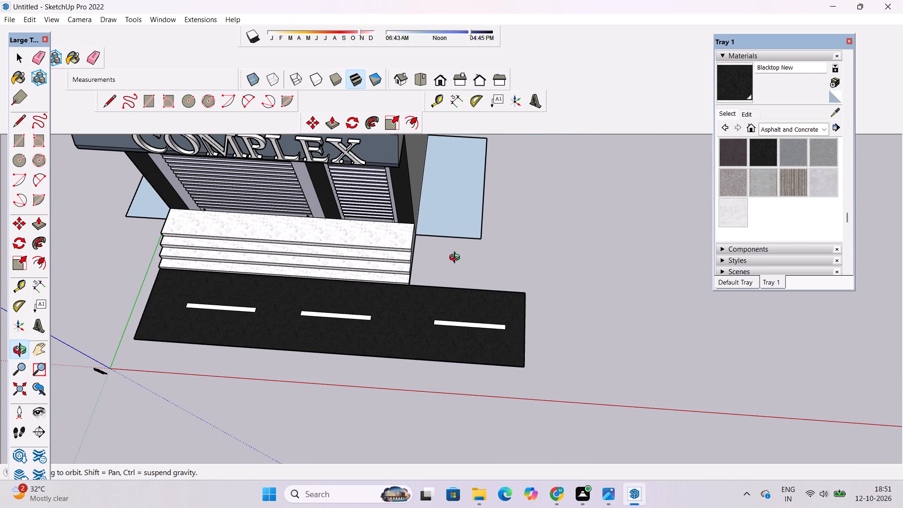
shift+drag(457, 259, 435, 265)
scroll(442, 267, up, 3)
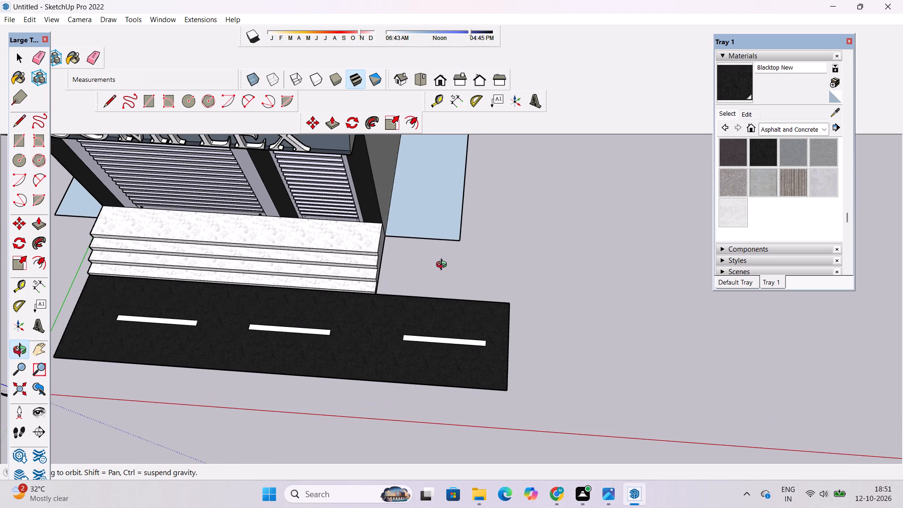
scroll(446, 262, down, 2)
shift+drag(453, 256, 429, 269)
shift+scroll(428, 272, up, 3)
shift+drag(439, 266, 434, 269)
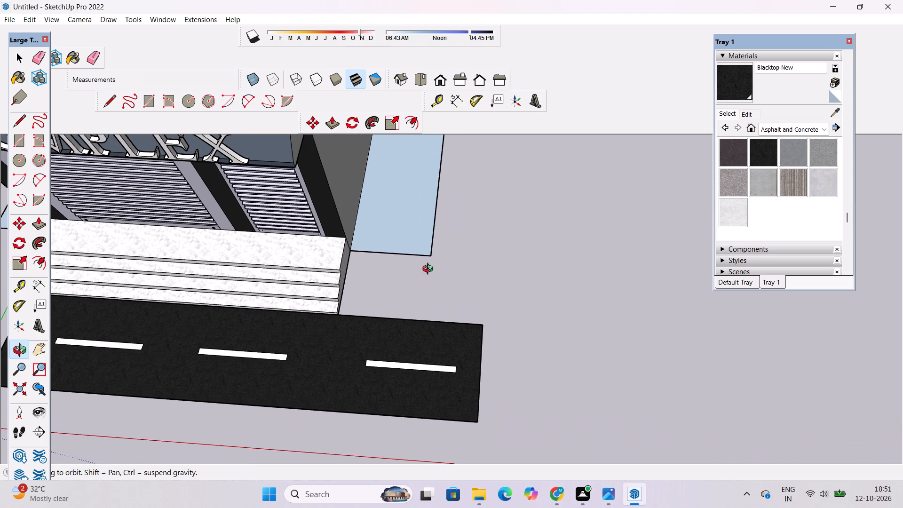
shift+drag(423, 254, 368, 287)
scroll(307, 314, up, 4)
shift+drag(307, 314, 407, 281)
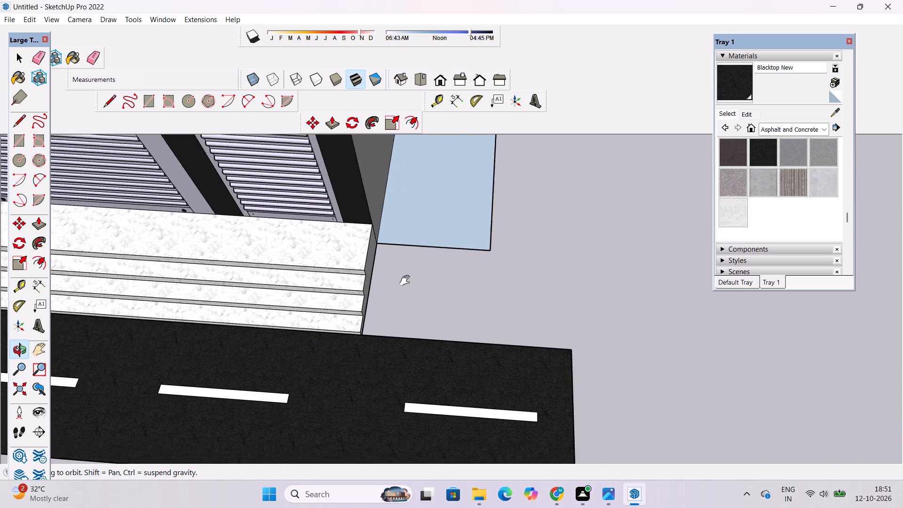
shift+drag(407, 281, 418, 275)
scroll(335, 334, up, 4)
drag(319, 339, 369, 193)
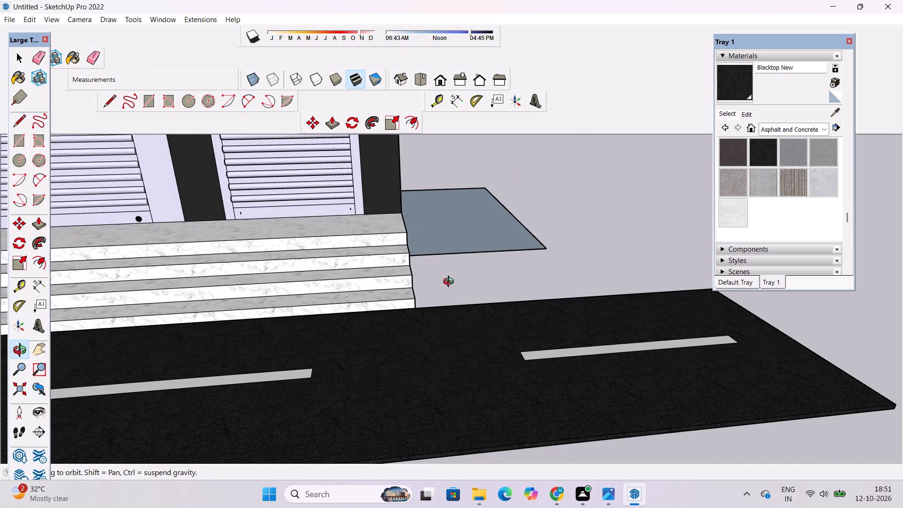
drag(426, 302, 237, 332)
shift+drag(433, 294, 361, 294)
drag(384, 301, 497, 365)
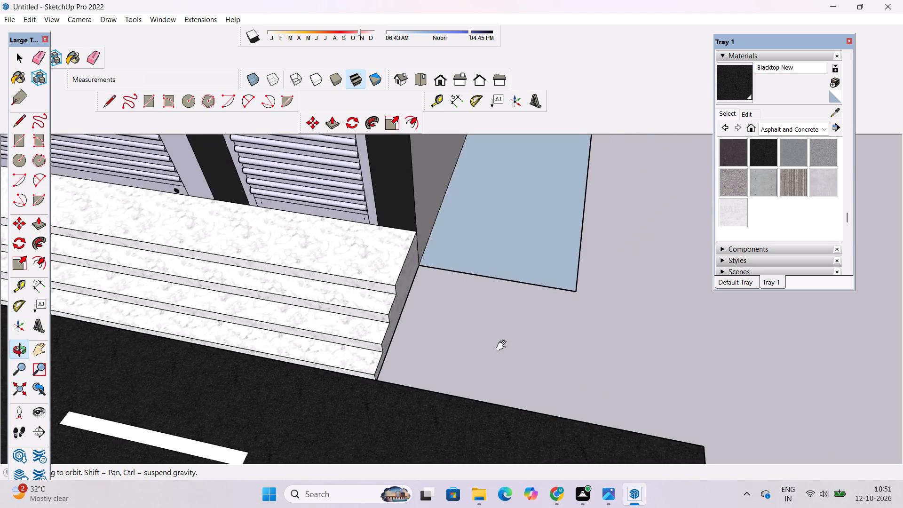
shift+drag(491, 335, 394, 306)
shift+scroll(383, 302, down, 4)
shift+drag(380, 302, 356, 310)
drag(359, 313, 382, 319)
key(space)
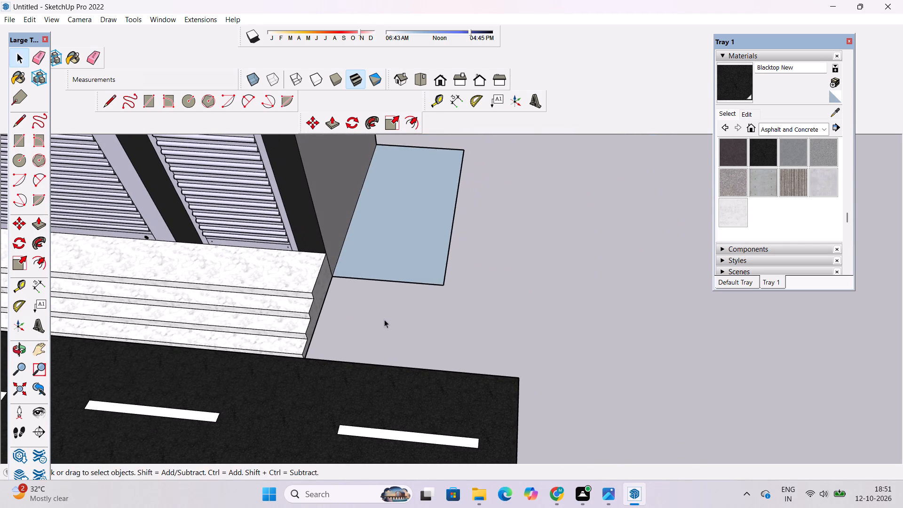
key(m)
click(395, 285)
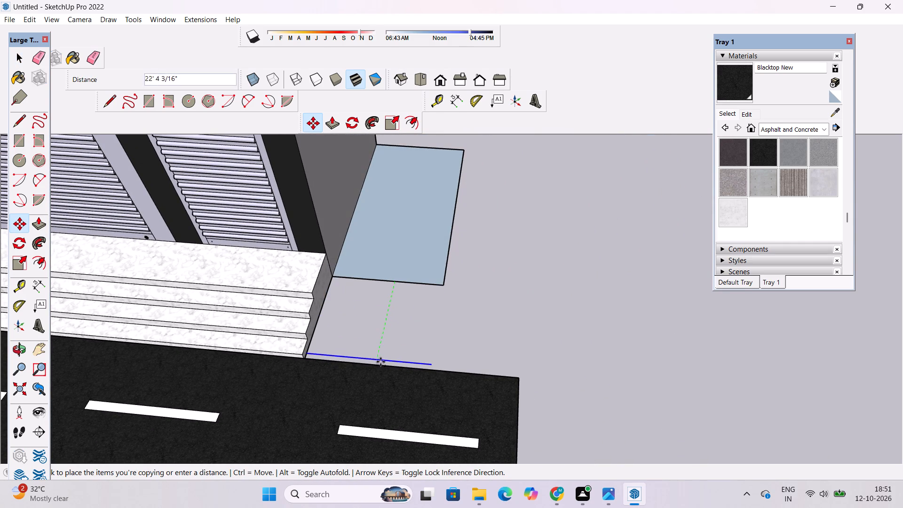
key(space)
Extend the ground beside the narrower shutter 17' toward the road with lines closing against the base of the steps.
key(o)
drag(449, 354, 415, 369)
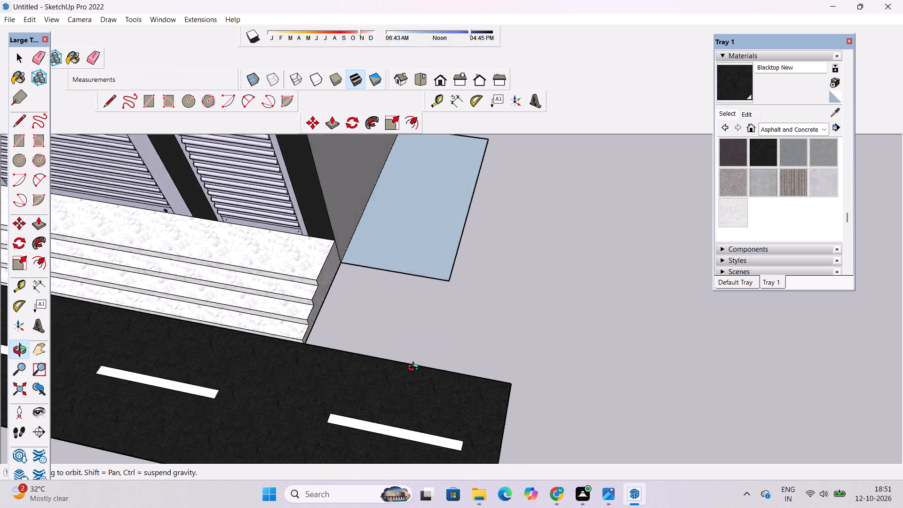
drag(415, 369, 265, 344)
drag(438, 315, 312, 303)
shift+drag(457, 294, 441, 314)
scroll(426, 312, up, 3)
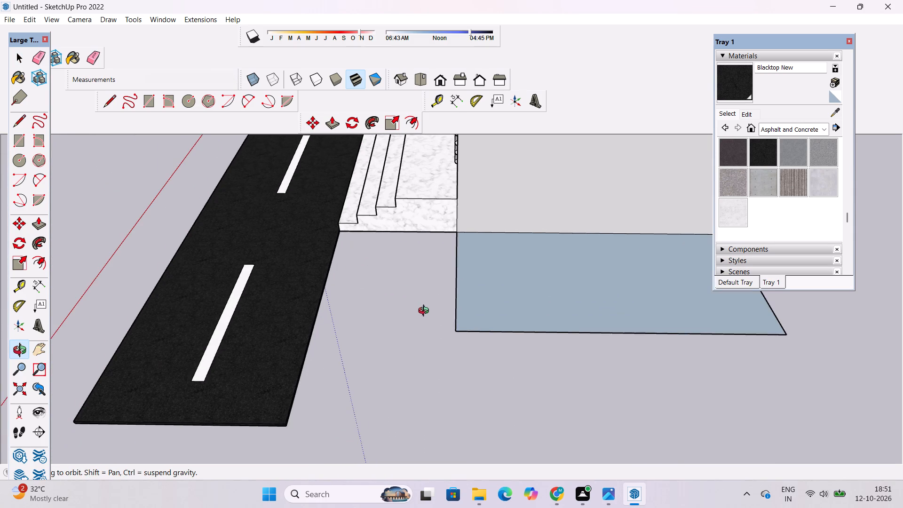
shift+drag(420, 307, 409, 310)
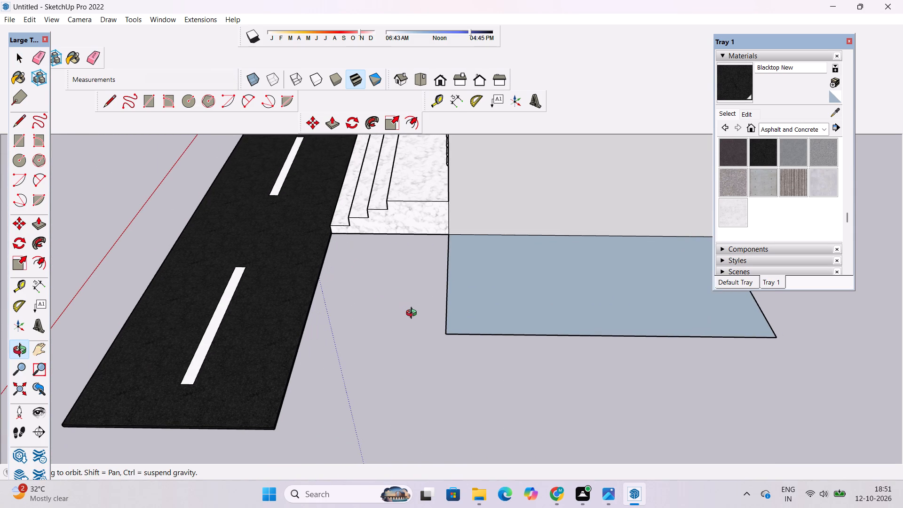
key(l)
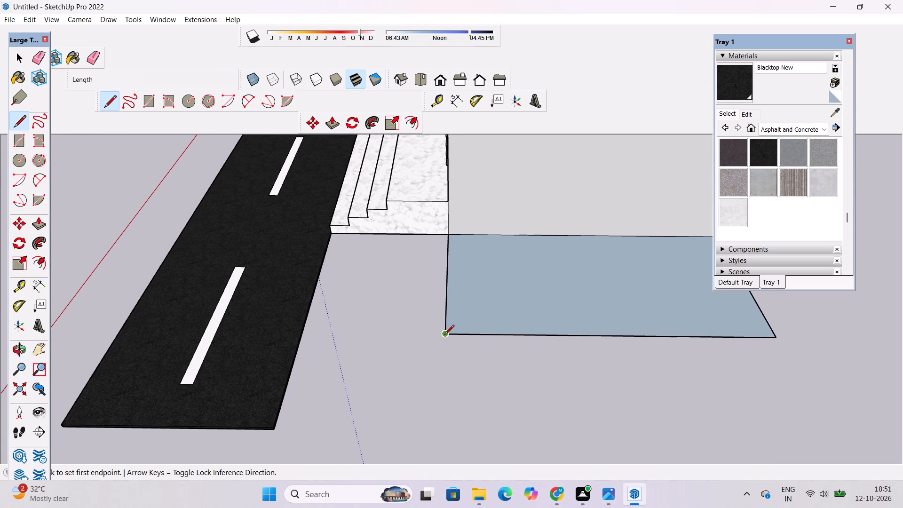
click(444, 335)
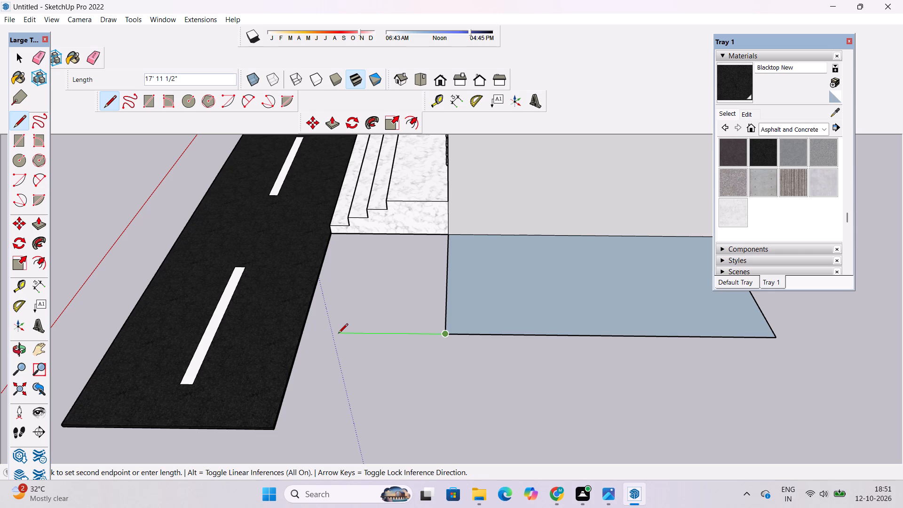
text(17')
key(Return)
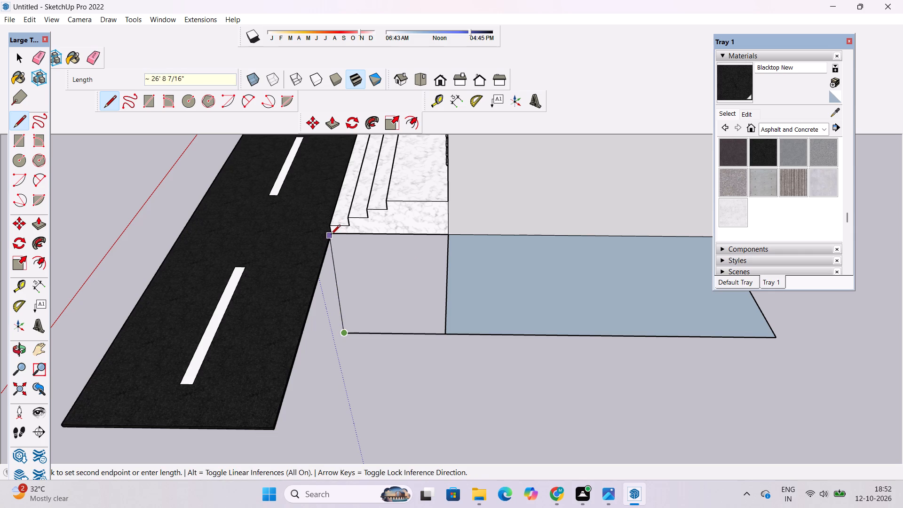
click(366, 235)
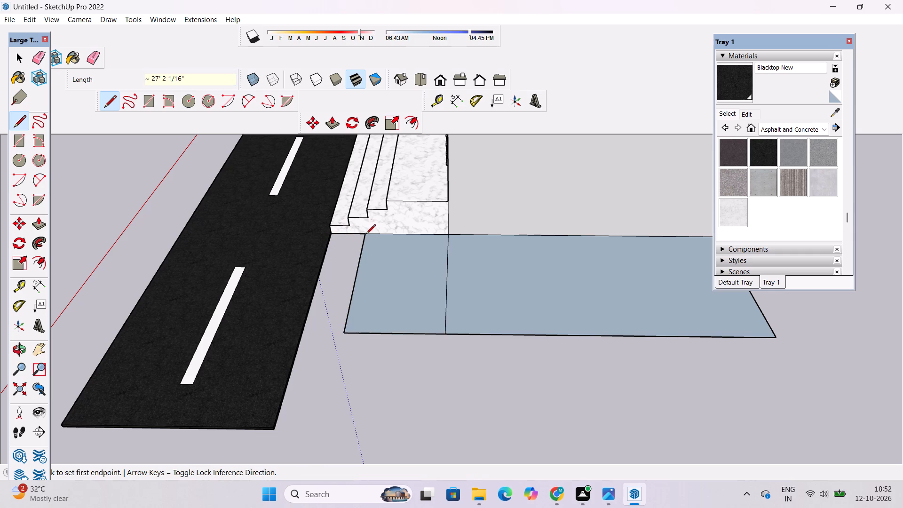
Erase the dividing line between the original ground rectangle and its extension beside the narrower shutter.
scroll(385, 303, down, 5)
key(space)
text(e)
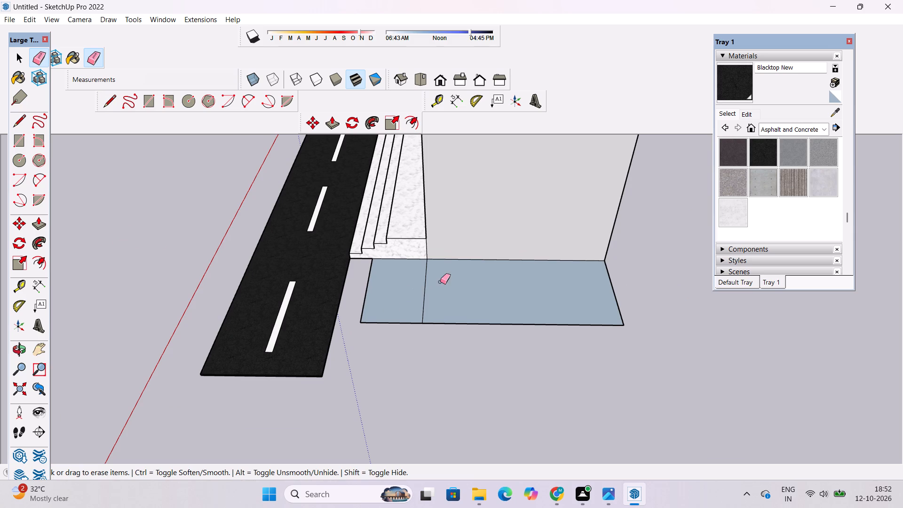
drag(440, 282, 411, 296)
key(space)
Extend the ground beside the wider shutter 17' toward the road with lines closing against the base of the steps.
key(o)
scroll(412, 306, down, 6)
drag(197, 384, 408, 379)
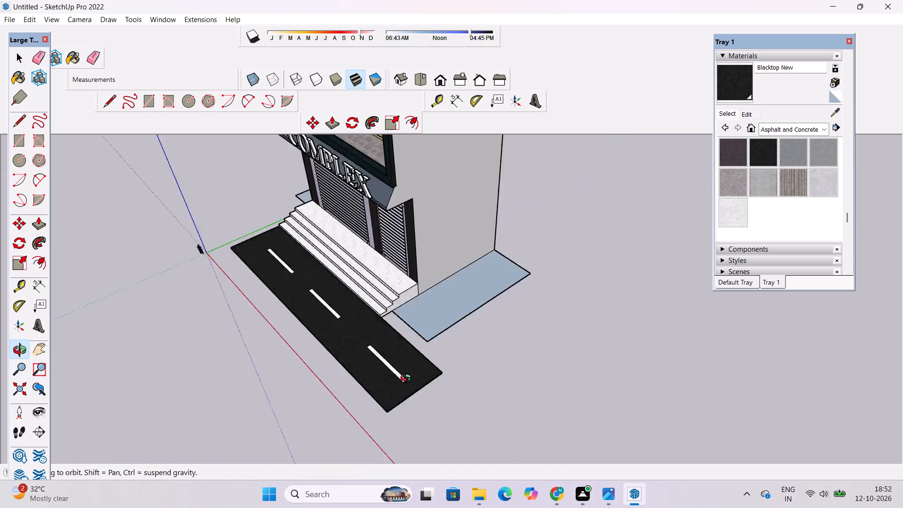
drag(408, 379, 645, 307)
scroll(448, 343, down, 4)
drag(267, 400, 388, 441)
shift+drag(379, 437, 329, 373)
drag(319, 377, 401, 386)
scroll(359, 430, up, 4)
shift+drag(352, 430, 330, 358)
drag(333, 357, 353, 400)
scroll(299, 415, up, 3)
shift+drag(301, 397, 312, 381)
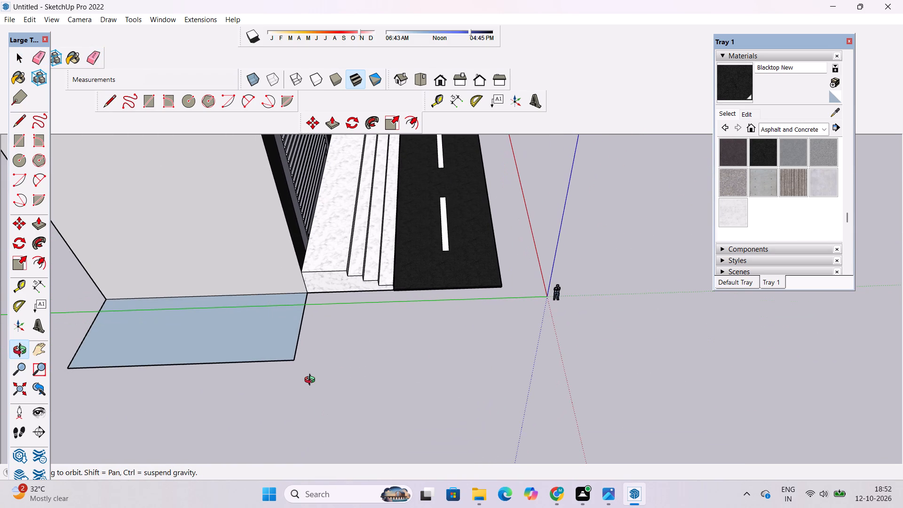
key(l)
click(297, 361)
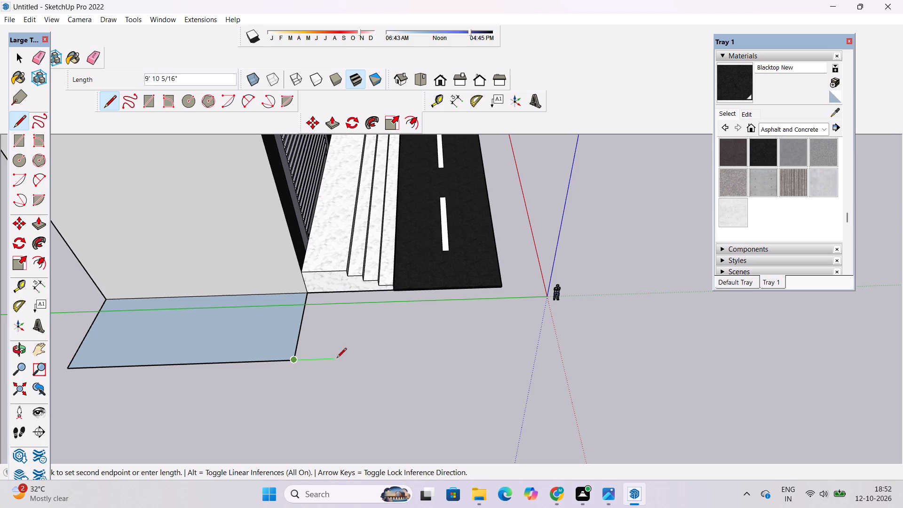
text(17')
key(Return)
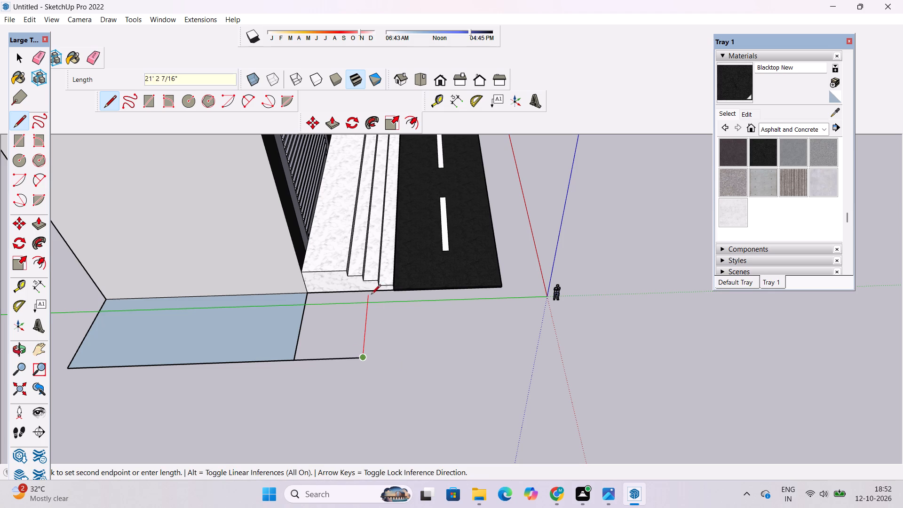
click(371, 293)
Erase the dividing line between the original ground rectangle and its extension beside the wider shutter.
key(space)
key(e)
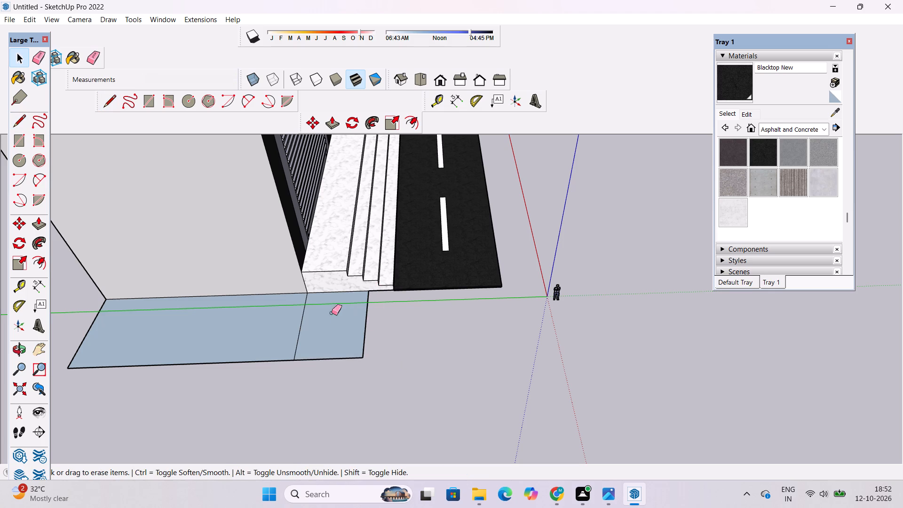
drag(308, 326, 293, 337)
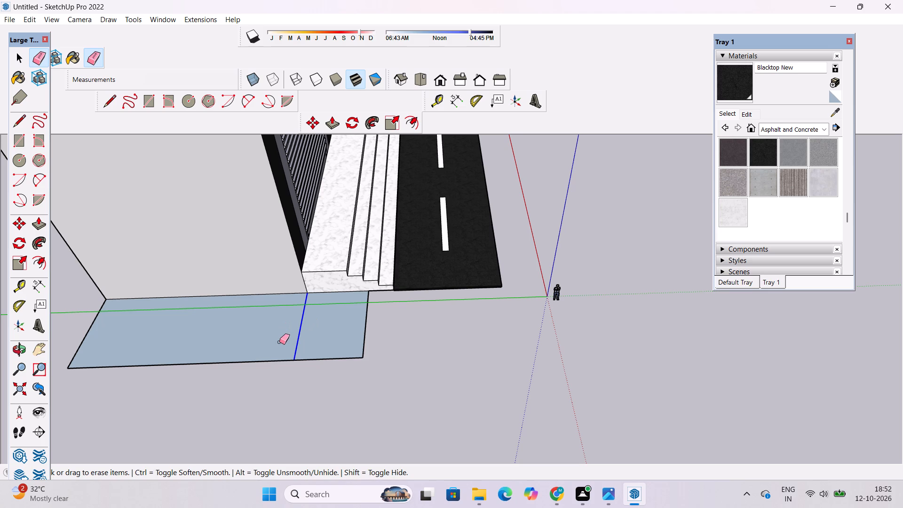
key(space)
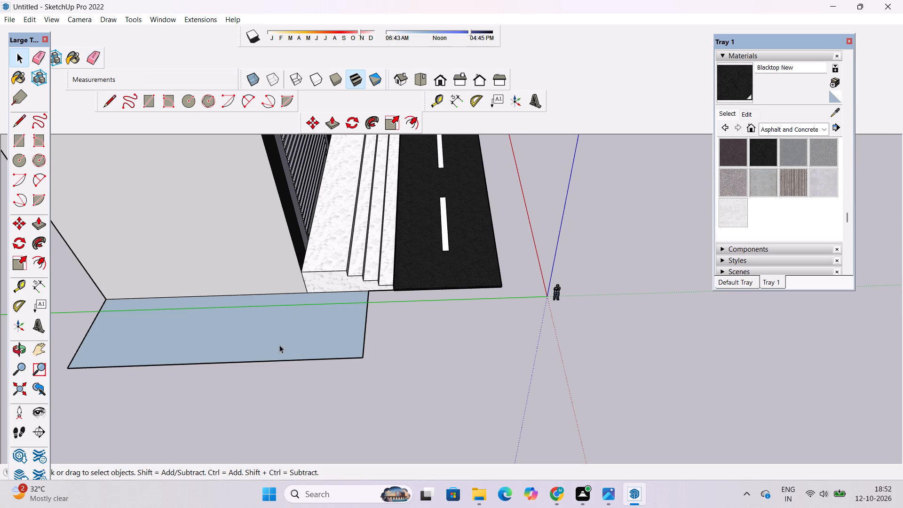
Offset the outline of the ground area beside the narrower shutter inward to form a border.
key(o)
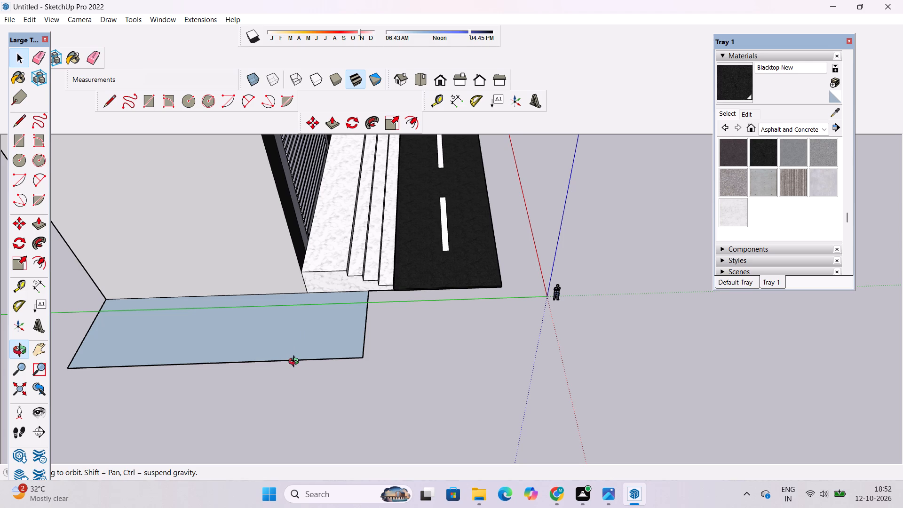
scroll(299, 384, down, 5)
drag(393, 400, 144, 354)
drag(423, 302, 428, 367)
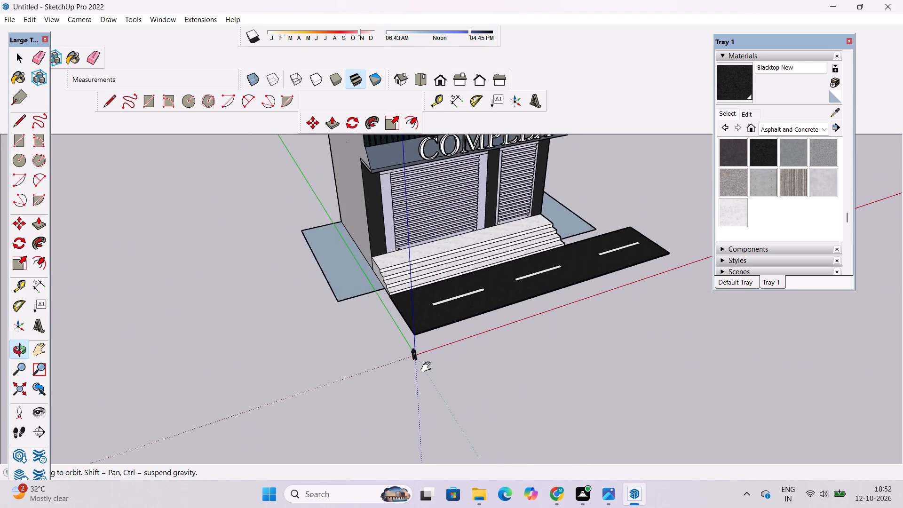
drag(428, 367, 313, 407)
drag(450, 305, 342, 325)
scroll(407, 296, down, 2)
drag(428, 286, 427, 311)
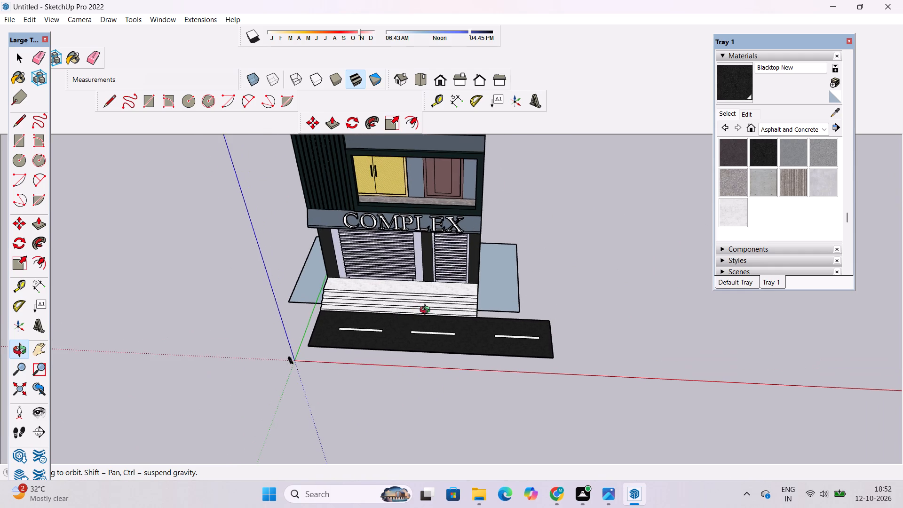
scroll(427, 311, down, 2)
drag(434, 303, 436, 350)
scroll(464, 305, up, 8)
shift+drag(581, 260, 501, 286)
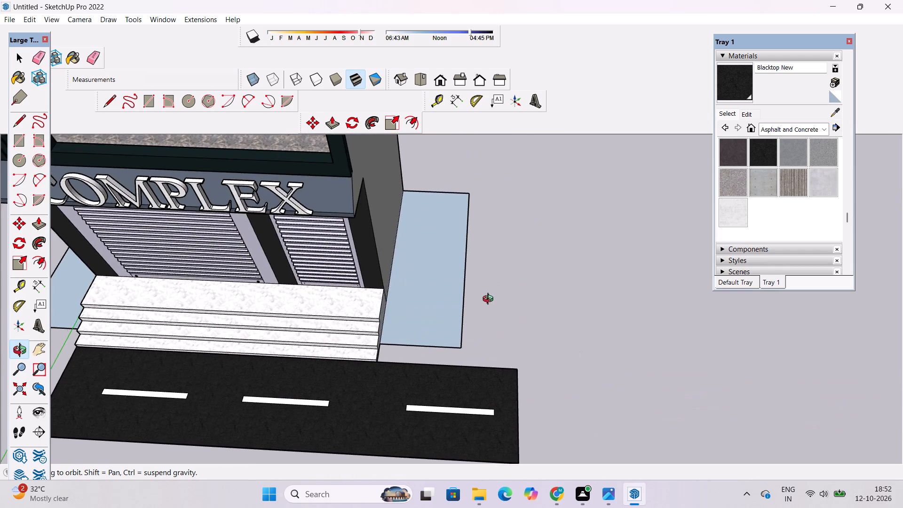
scroll(490, 301, up, 4)
shift+drag(481, 294, 464, 307)
drag(459, 317, 449, 294)
shift+drag(446, 288, 451, 310)
key(o)
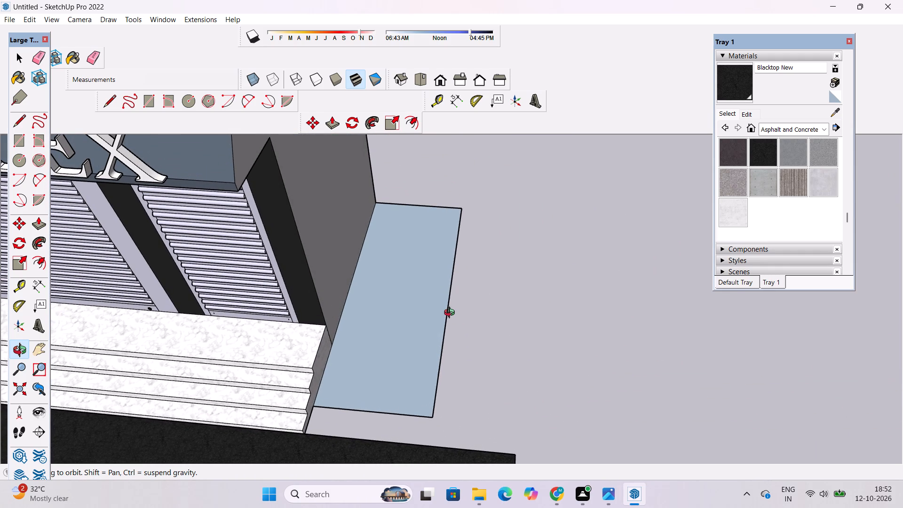
key(f)
click(376, 213)
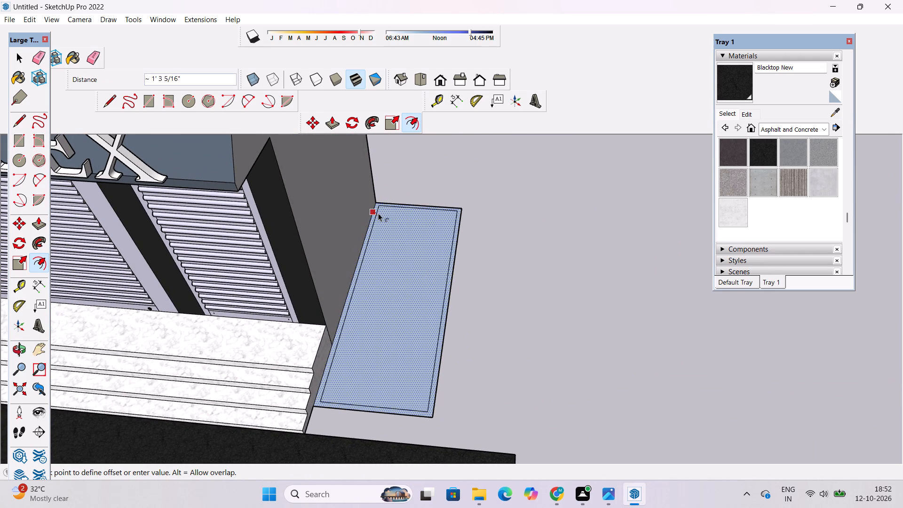
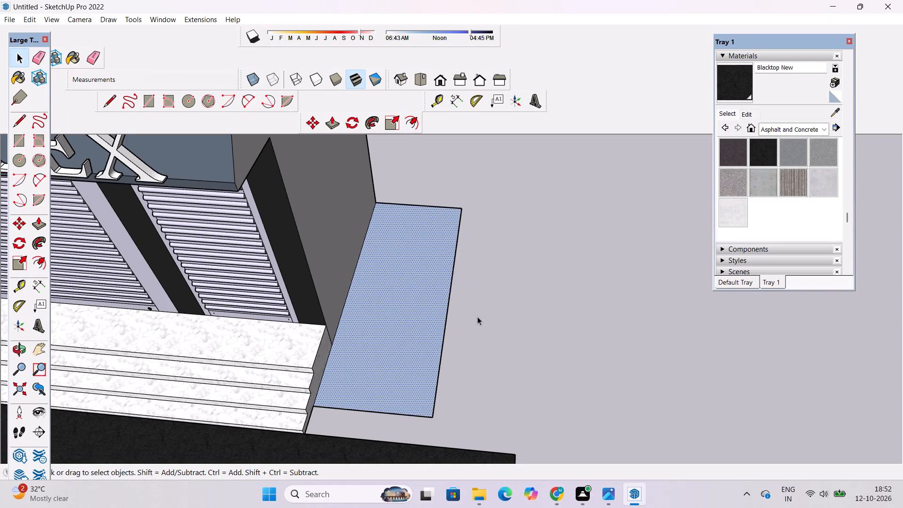
Push/Pull the ground area beside the narrower shutter up 1' into a slab.
key(p)
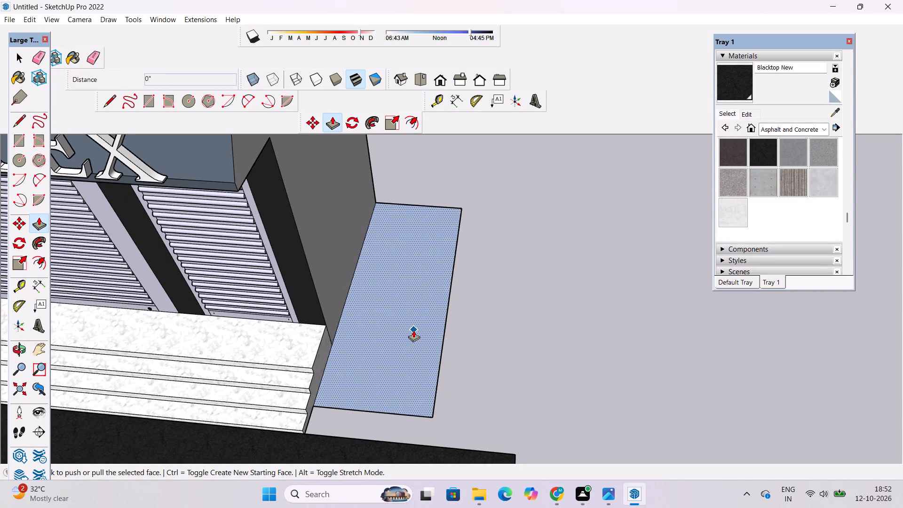
click(413, 330)
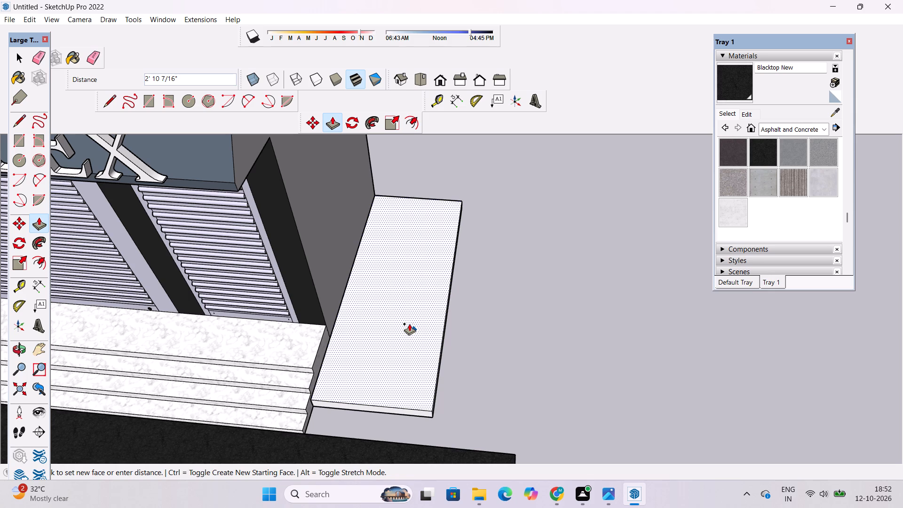
text(1')
key(Return)
Push/Pull the ground area beside the wider shutter up 1' into a slab.
scroll(415, 325, down, 3)
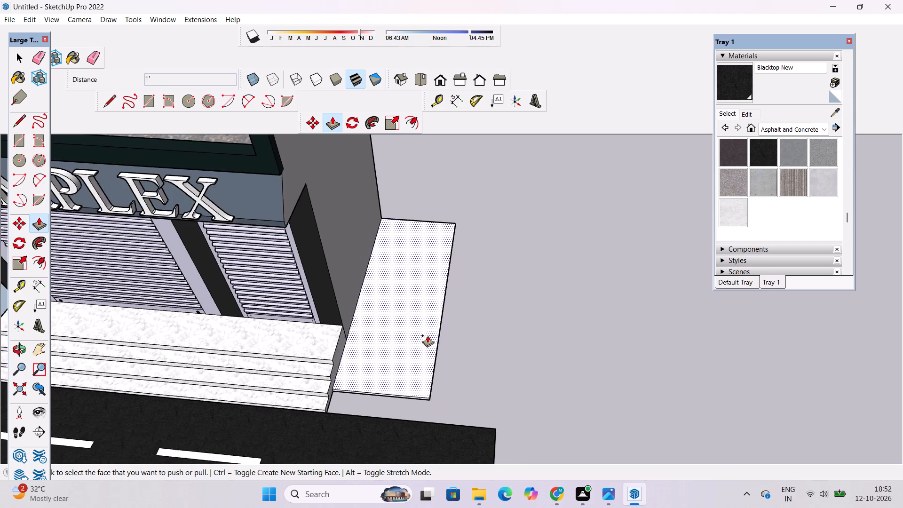
scroll(428, 335, down, 5)
scroll(158, 362, up, 9)
click(178, 337)
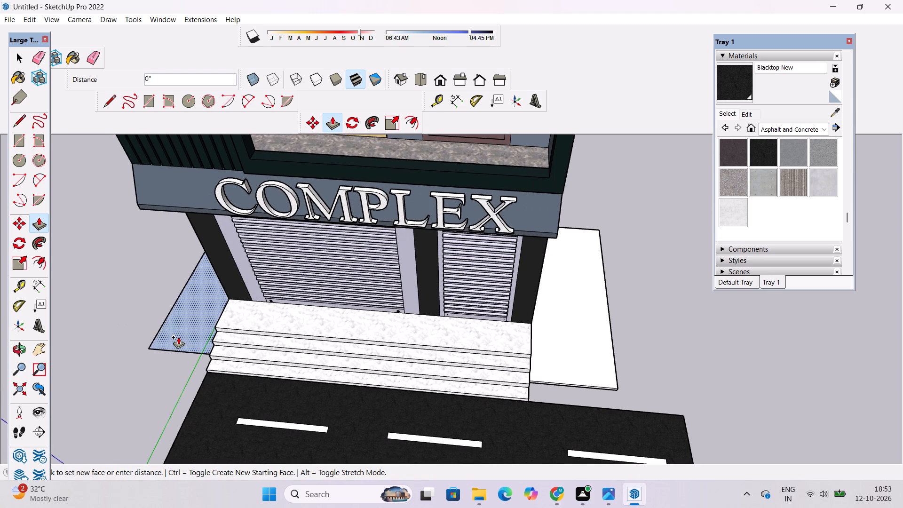
text(1')
key(Return)
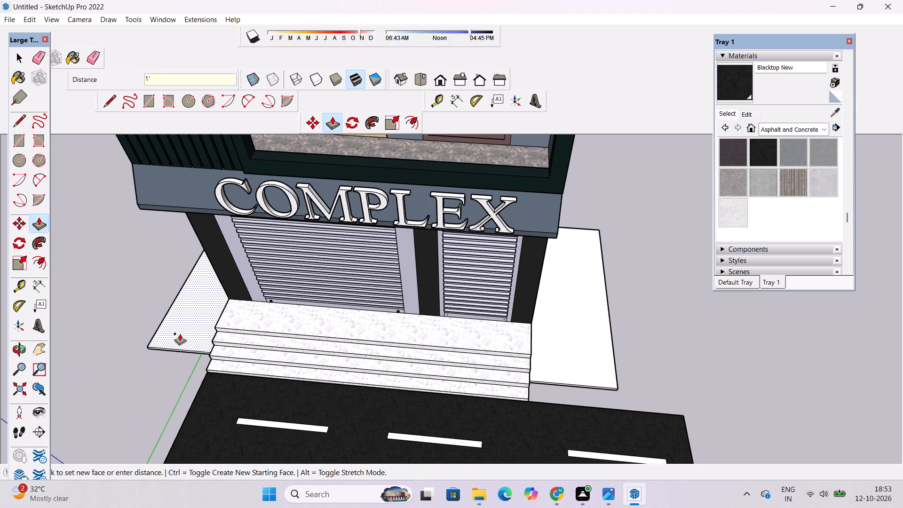
Offset the top outline of the slab beside the narrower shutter inward by 3'.
key(o)
scroll(167, 306, down, 4)
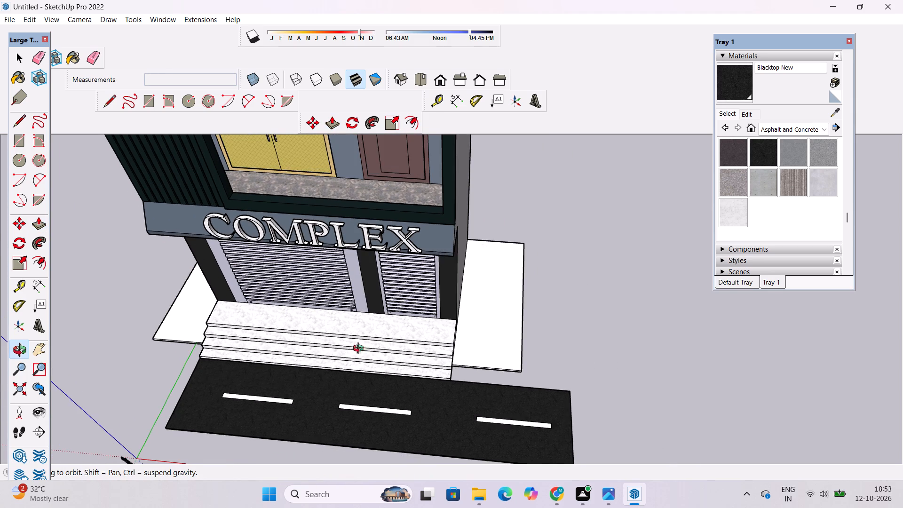
shift+drag(361, 349, 328, 360)
scroll(436, 354, up, 9)
drag(454, 357, 166, 356)
drag(420, 357, 308, 365)
scroll(309, 357, down, 5)
drag(392, 349, 342, 338)
drag(342, 338, 357, 343)
text(of)
click(377, 316)
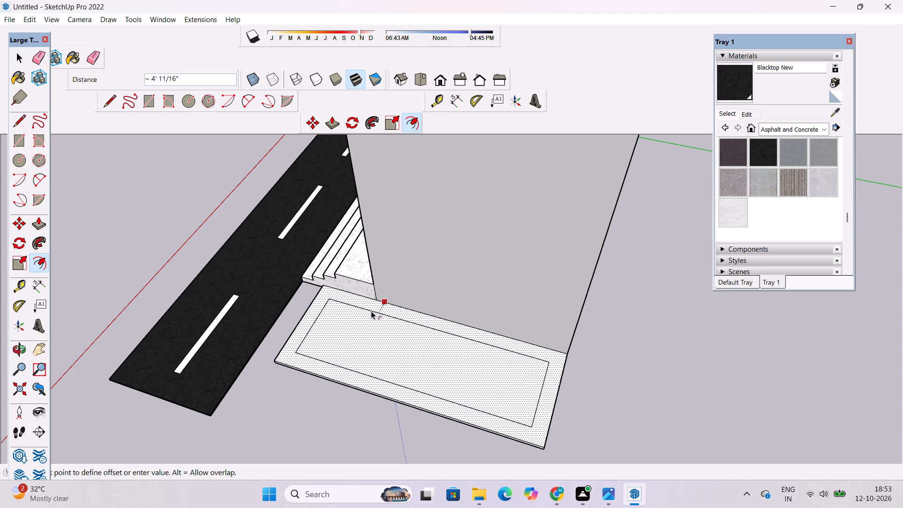
text(3')
key(Return)
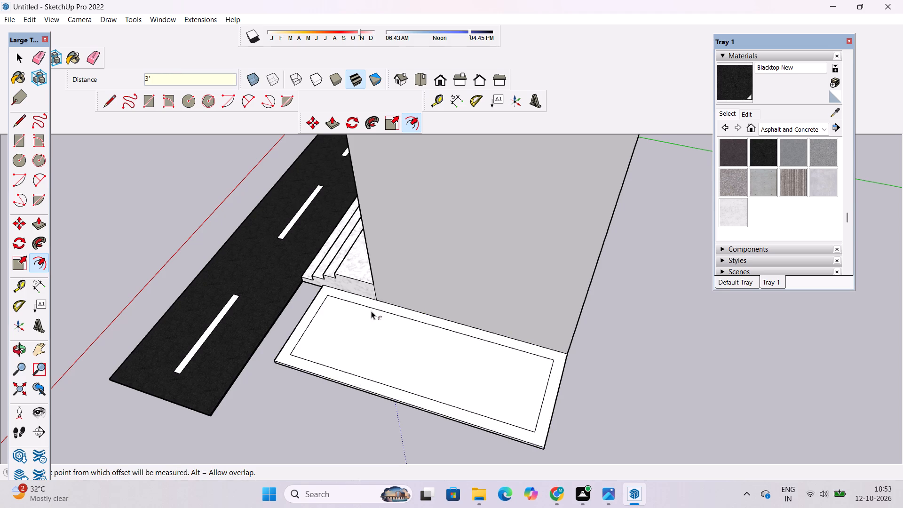
Offset the top outline of the slab beside the wider shutter inward by 3'.
scroll(321, 334, down, 12)
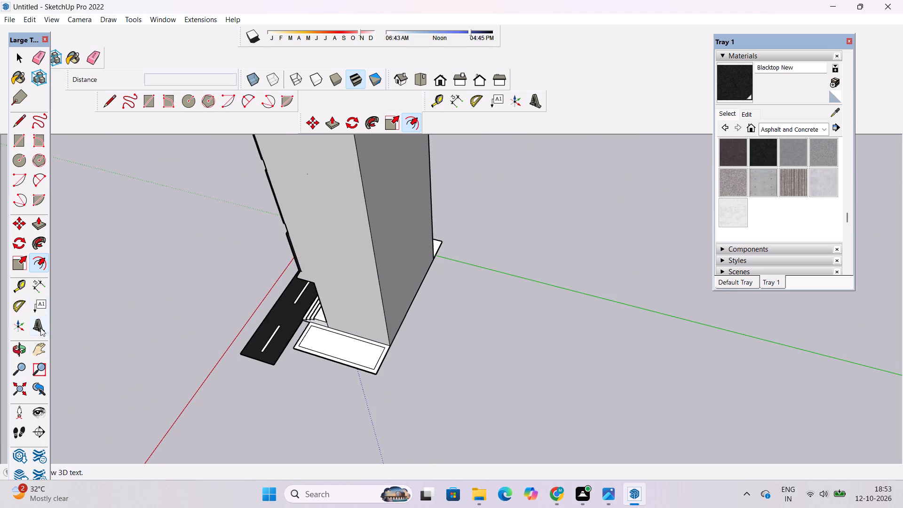
click(17, 353)
drag(168, 295, 577, 171)
scroll(317, 304, down, 6)
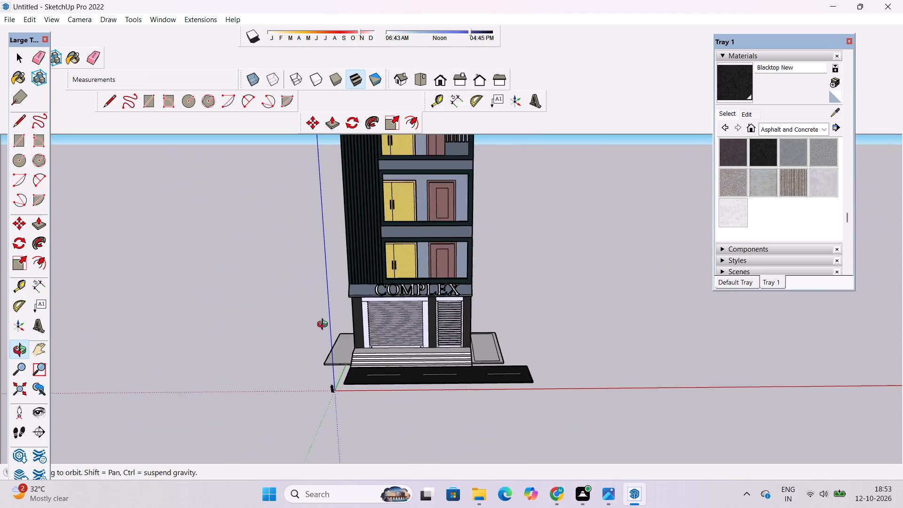
drag(332, 335, 401, 409)
scroll(353, 398, up, 9)
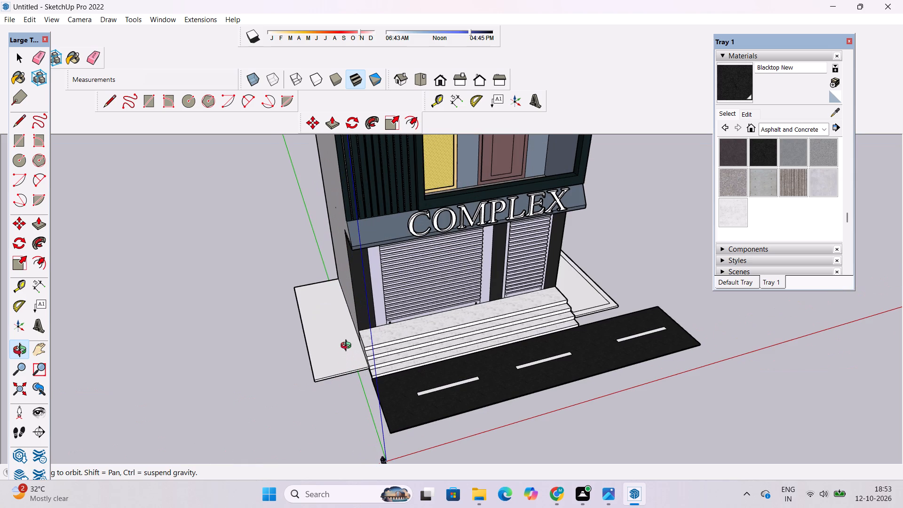
text(of)
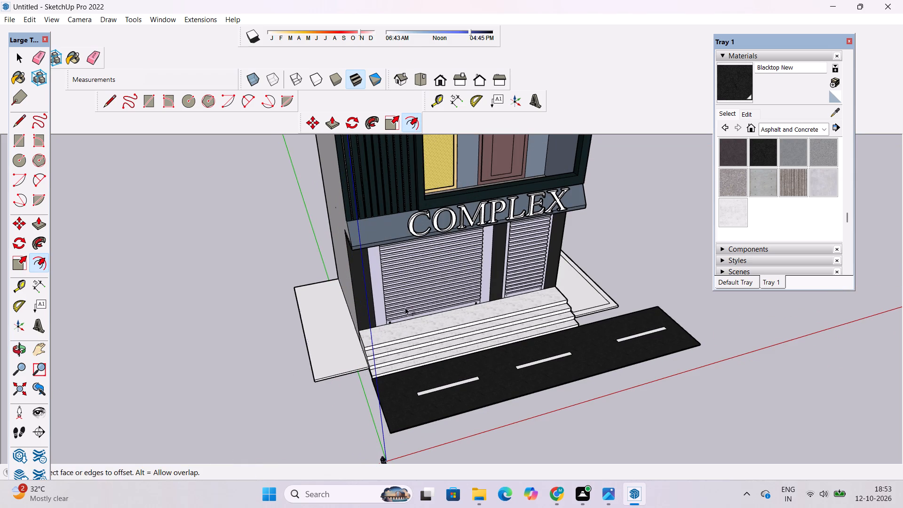
click(309, 308)
scroll(308, 309, up, 8)
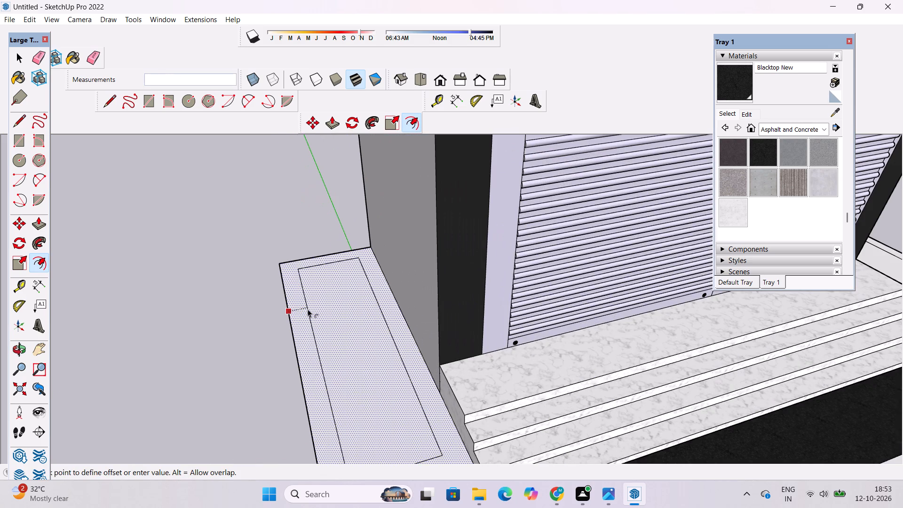
text(3')
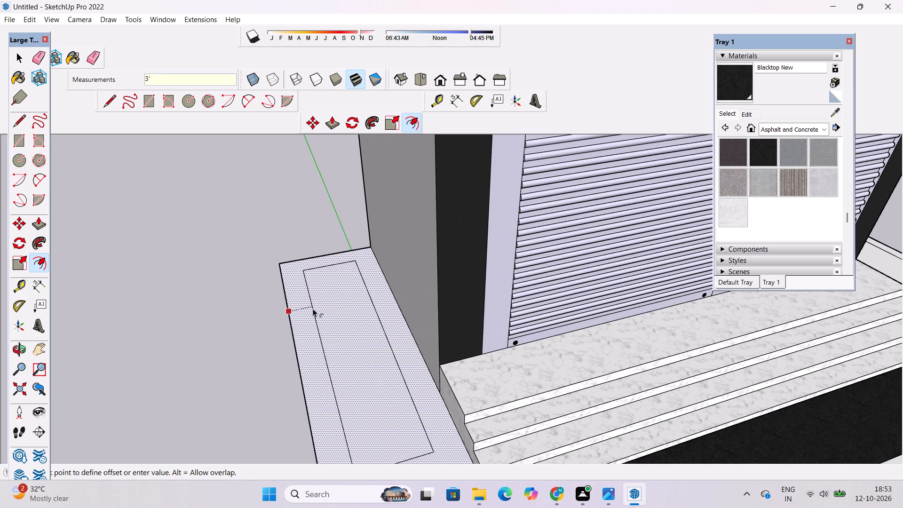
key(Return)
Draw 3' lines extending both ends of the border beside the wider shutter to the slab edge along the building and steps.
scroll(303, 233, down, 9)
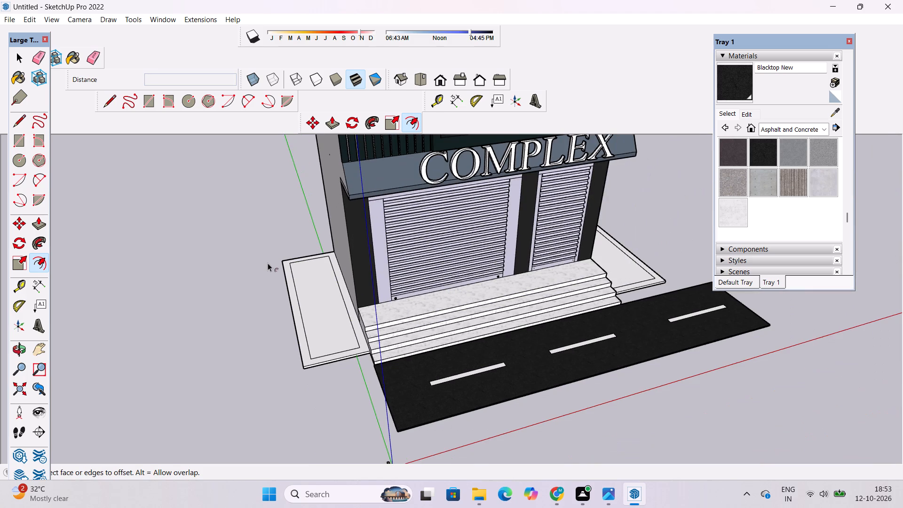
key(space)
key(o)
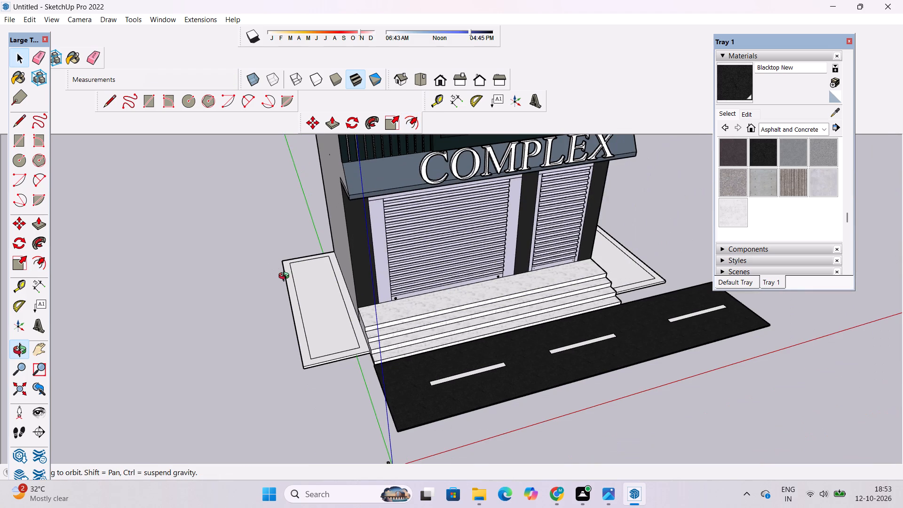
drag(307, 317, 262, 346)
scroll(335, 293, up, 2)
shift+drag(369, 266, 370, 298)
scroll(277, 321, up, 4)
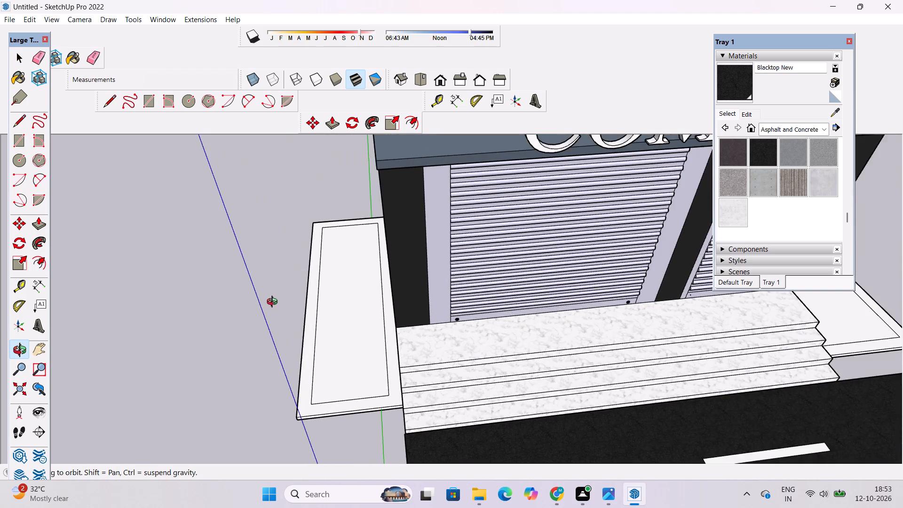
drag(274, 301, 366, 275)
scroll(306, 261, up, 8)
shift+drag(283, 273, 349, 291)
scroll(359, 308, up, 4)
shift+drag(362, 309, 337, 291)
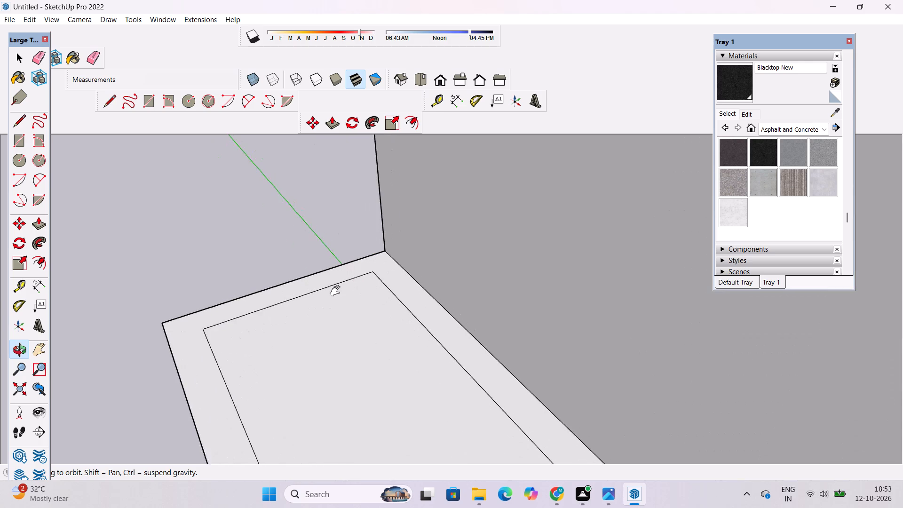
shift+drag(337, 291, 338, 292)
click(337, 291)
key(l)
scroll(370, 293, up, 7)
click(370, 261)
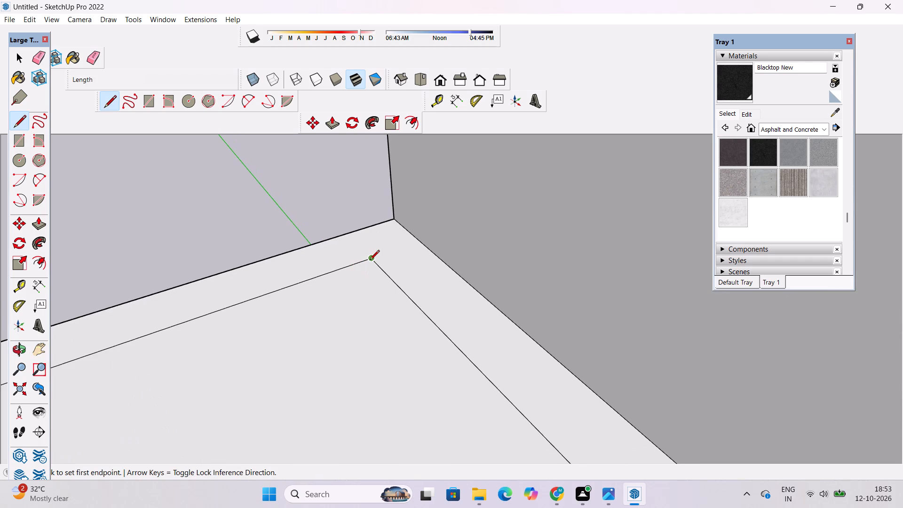
click(418, 242)
scroll(300, 245, down, 13)
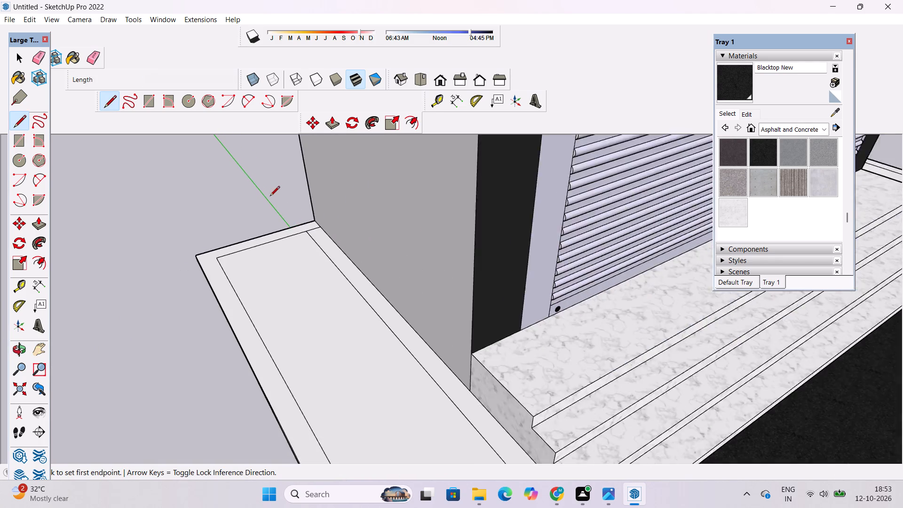
scroll(270, 197, down, 7)
scroll(377, 360, up, 13)
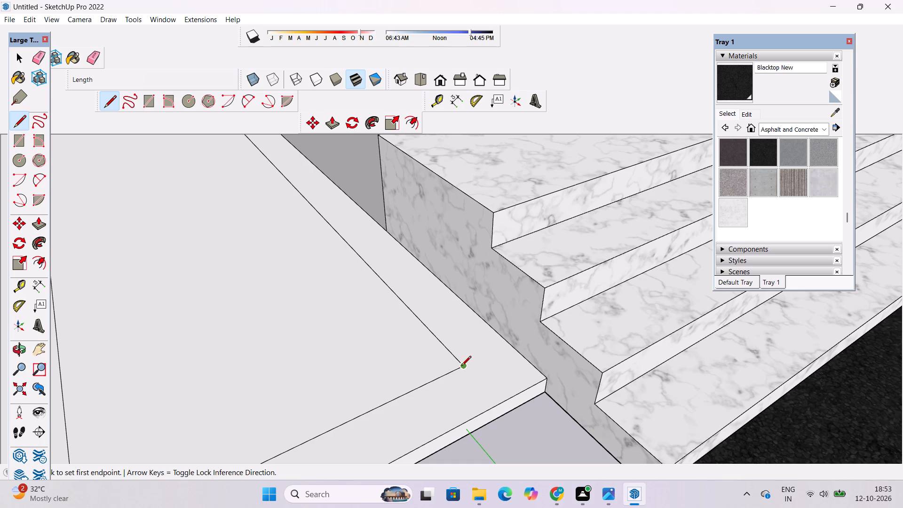
click(461, 366)
click(507, 344)
Erase the inner border line running along the building wall on the slab beside the wider shutter.
key(space)
scroll(427, 396, down, 5)
key(e)
drag(439, 349, 433, 361)
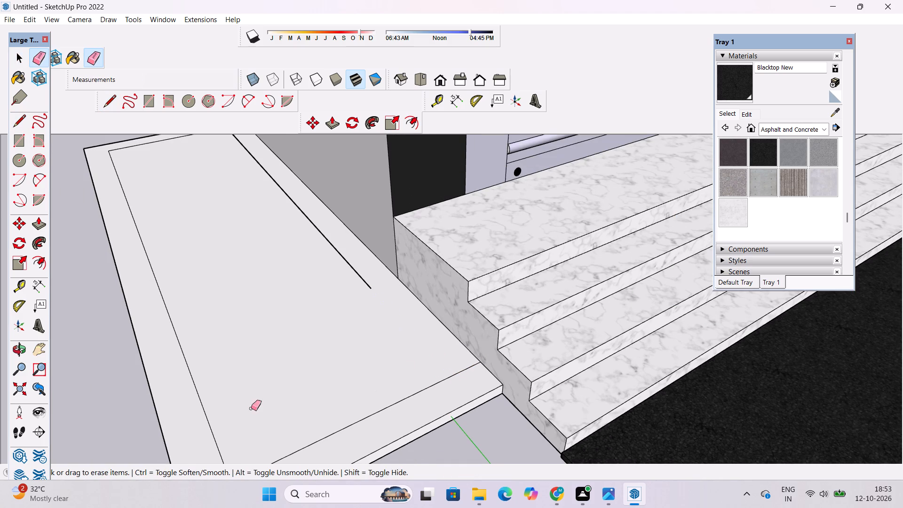
drag(362, 267, 359, 284)
scroll(162, 387, down, 11)
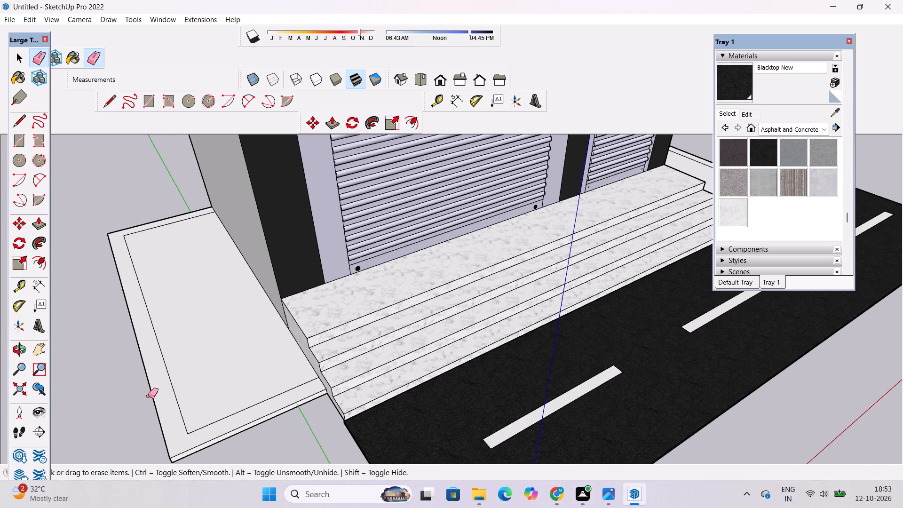
Draw 3' lines extending both ends of the border beside the narrower shutter to the slab edge along the building and steps.
key(space)
text(o)
scroll(201, 381, down, 3)
shift+click(474, 365)
drag(483, 370, 392, 380)
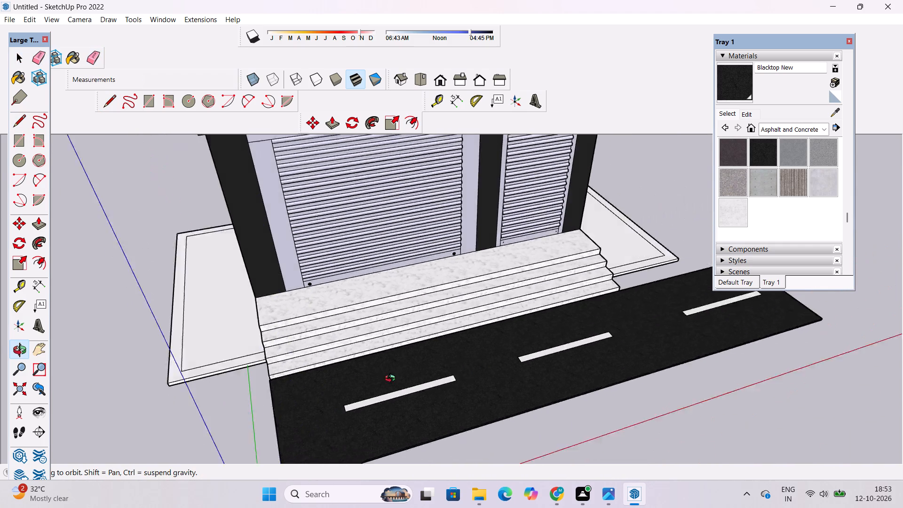
drag(392, 380, 391, 380)
shift+drag(610, 284, 445, 333)
drag(493, 338, 428, 354)
scroll(465, 333, up, 4)
shift+drag(483, 332, 403, 347)
scroll(401, 363, up, 5)
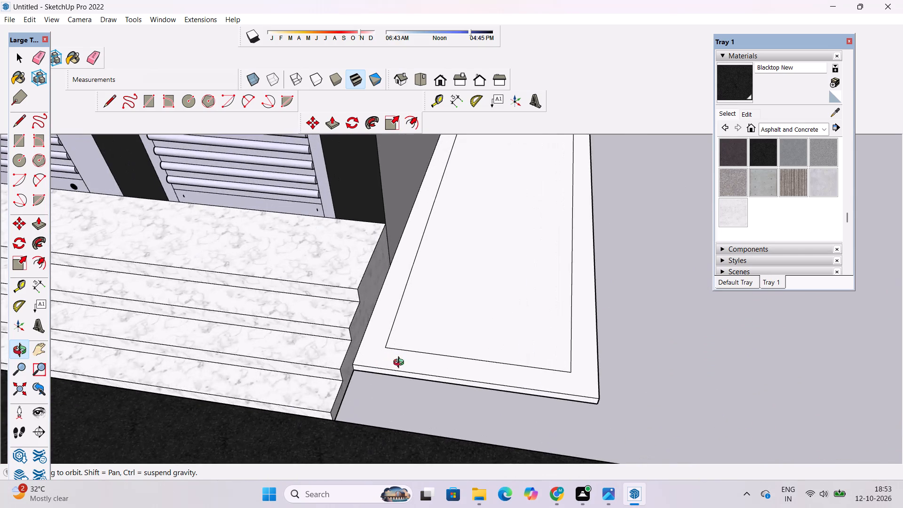
shift+drag(401, 364, 397, 414)
drag(397, 414, 399, 409)
key(l)
scroll(394, 327, down, 3)
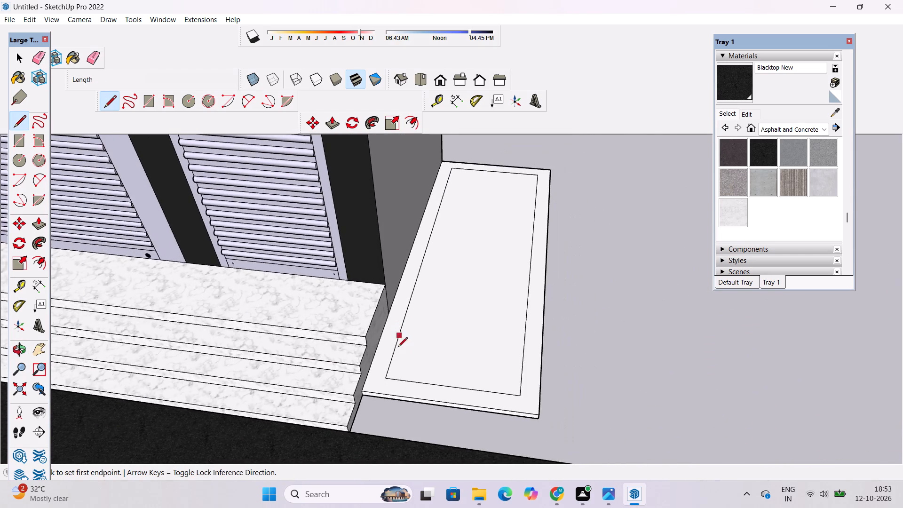
scroll(377, 370, up, 8)
click(396, 387)
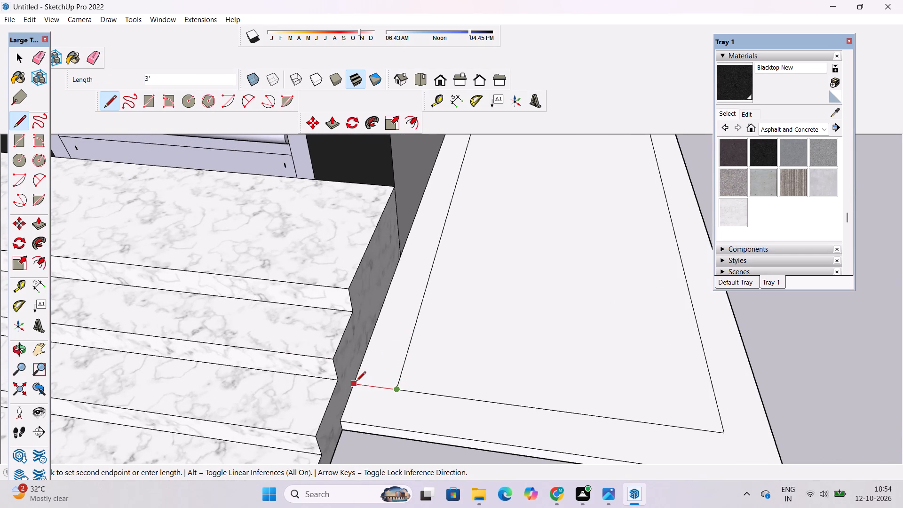
click(356, 382)
scroll(331, 446, down, 15)
scroll(412, 230, up, 9)
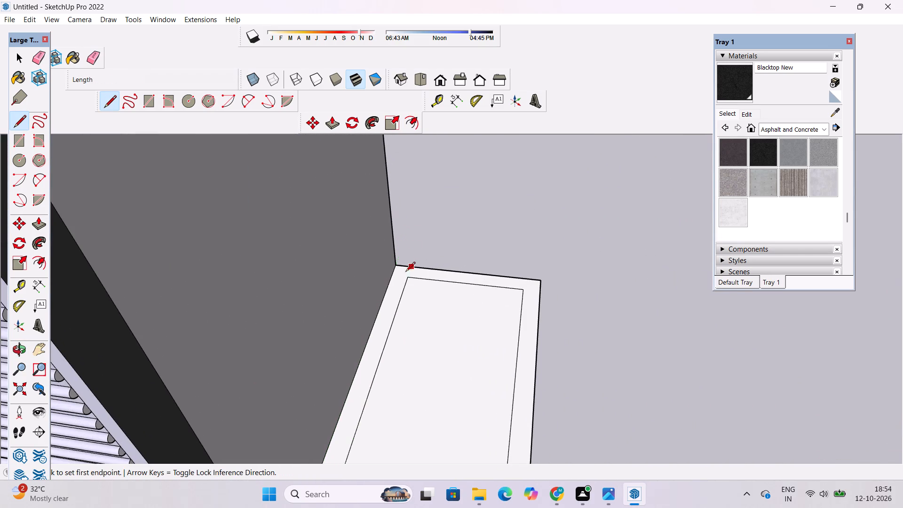
click(408, 280)
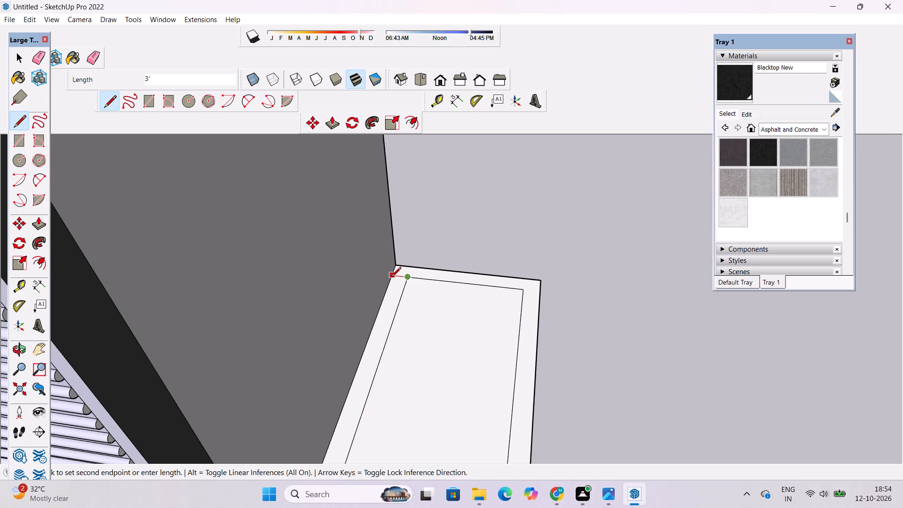
click(391, 278)
Erase the inner border line running along the building wall on the slab beside the narrower shutter.
key(space)
click(432, 246)
key(e)
drag(403, 316, 387, 323)
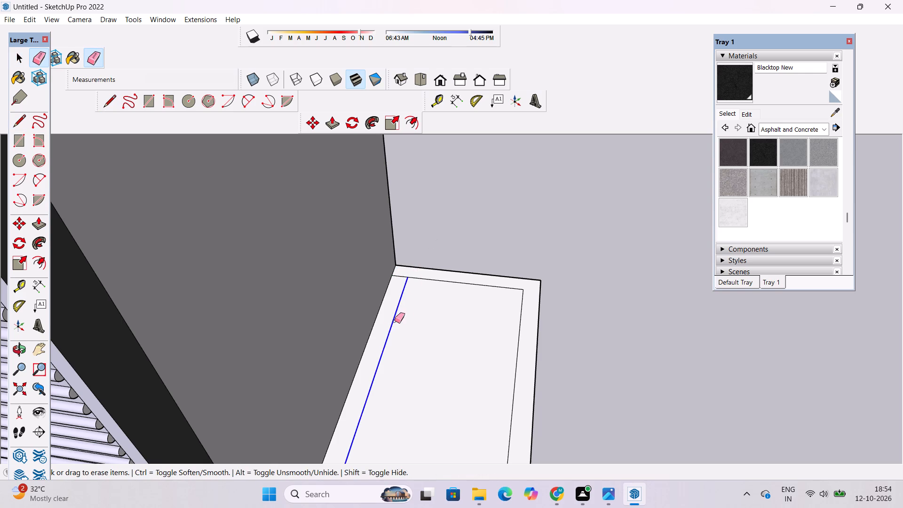
scroll(437, 236, down, 6)
key(space)
scroll(400, 276, down, 5)
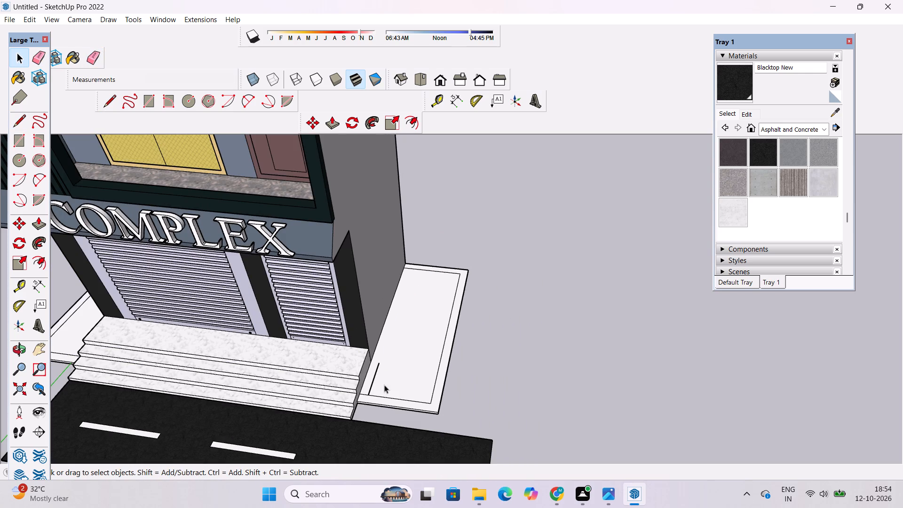
key(e)
drag(394, 359, 376, 374)
key(space)
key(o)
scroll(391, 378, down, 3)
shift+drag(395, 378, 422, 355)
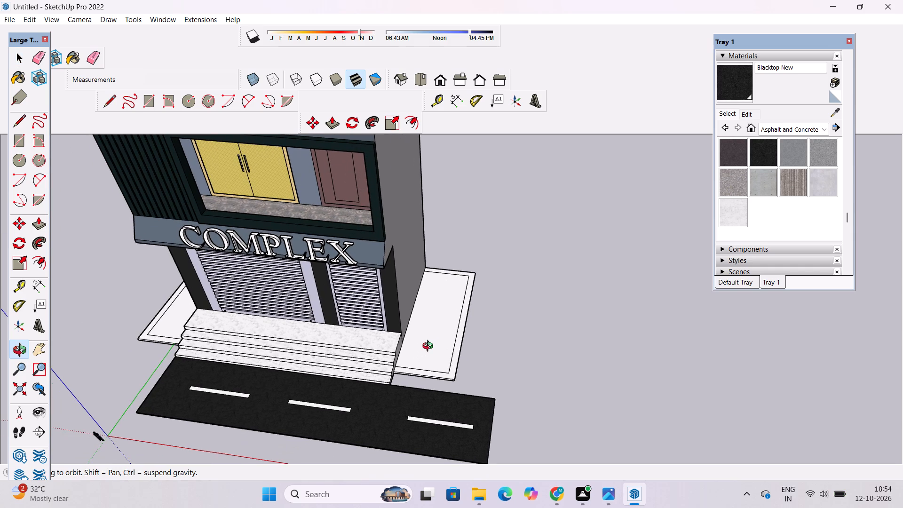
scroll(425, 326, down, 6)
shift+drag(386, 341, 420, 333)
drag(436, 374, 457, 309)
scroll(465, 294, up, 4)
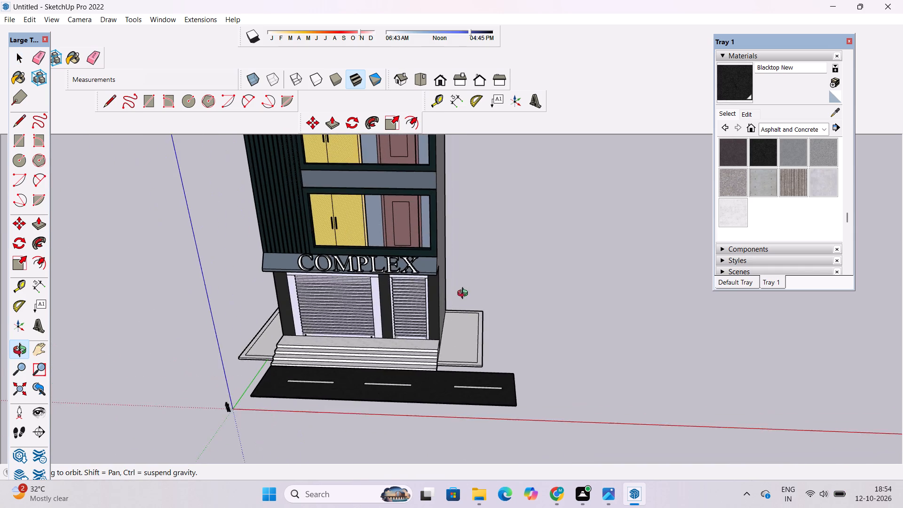
Raise the top border face beside the narrower shutter by 3' with Push/Pull, using the adjoining step as height reference.
shift+drag(463, 296, 442, 304)
shift+drag(440, 300, 440, 308)
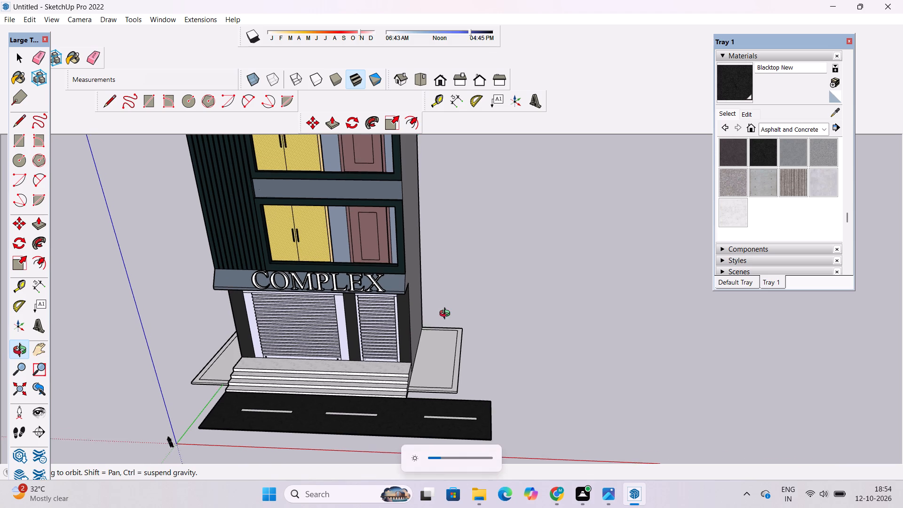
scroll(451, 320, up, 4)
drag(466, 331, 375, 399)
drag(393, 382, 455, 372)
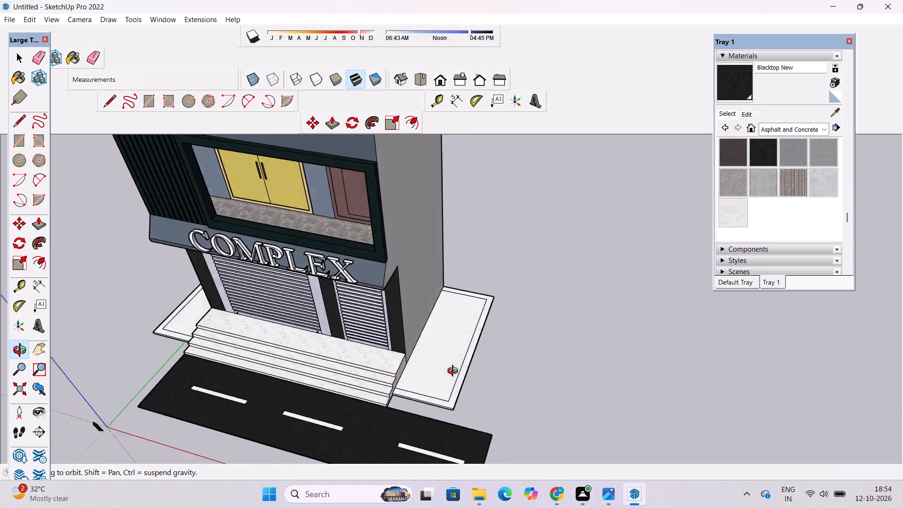
drag(455, 372, 463, 365)
shift+drag(445, 397, 441, 403)
shift+drag(438, 410, 434, 400)
scroll(434, 410, up, 3)
shift+click(434, 410)
drag(434, 404, 440, 401)
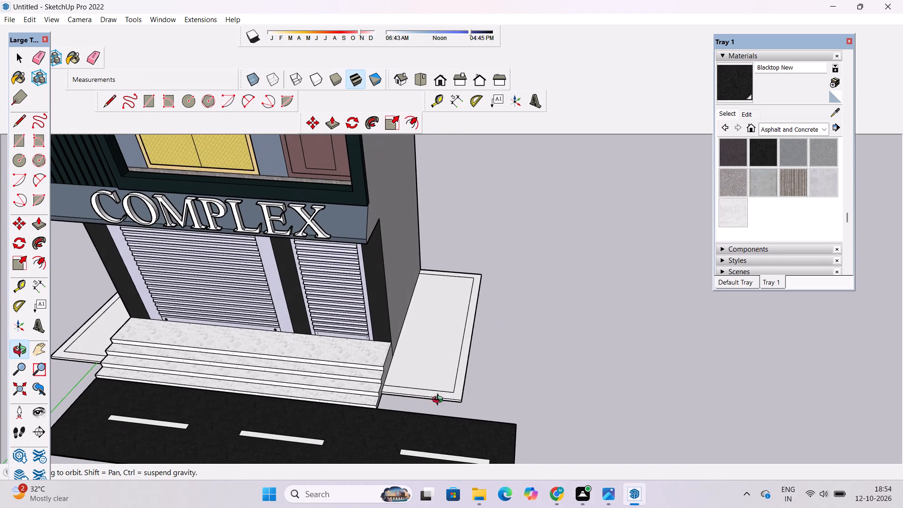
key(p)
scroll(456, 399, up, 5)
click(456, 391)
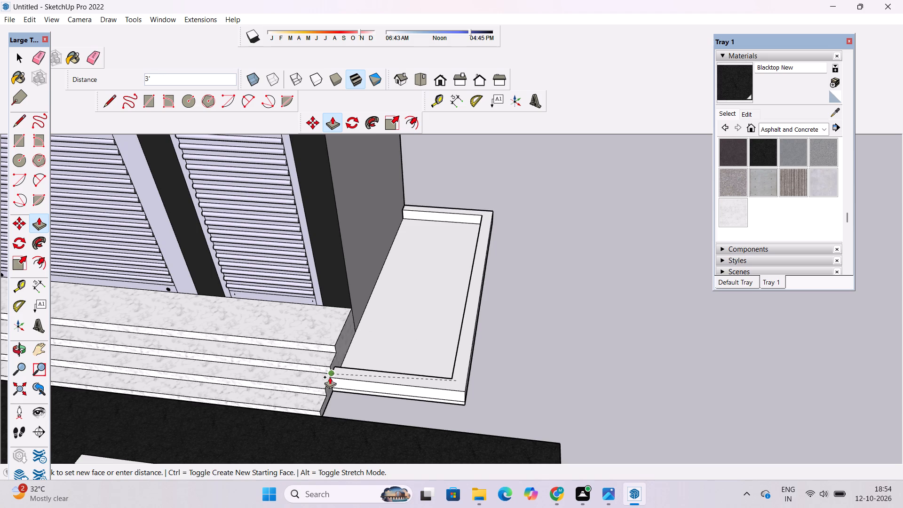
click(330, 376)
scroll(571, 330, down, 11)
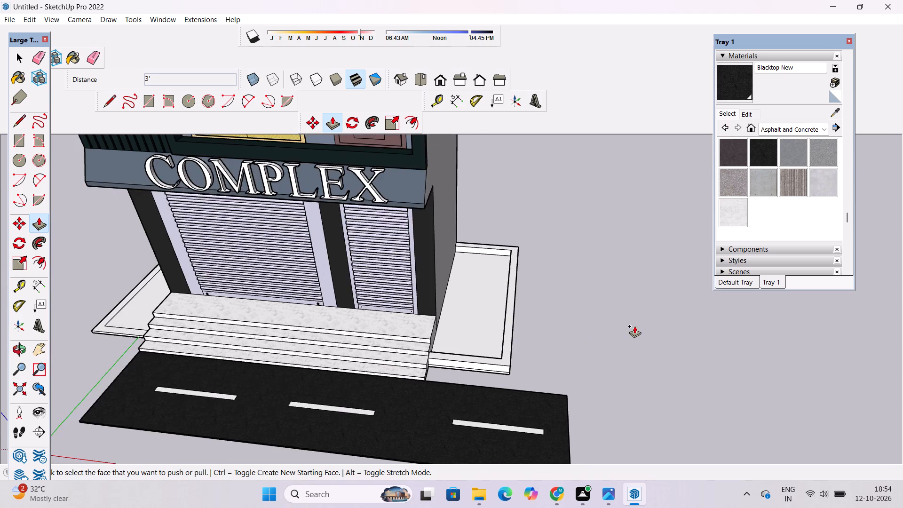
Raise the top border face beside the wider shutter by 5' with Push/Pull, using the adjoining step as height reference.
scroll(634, 326, down, 7)
scroll(320, 352, up, 14)
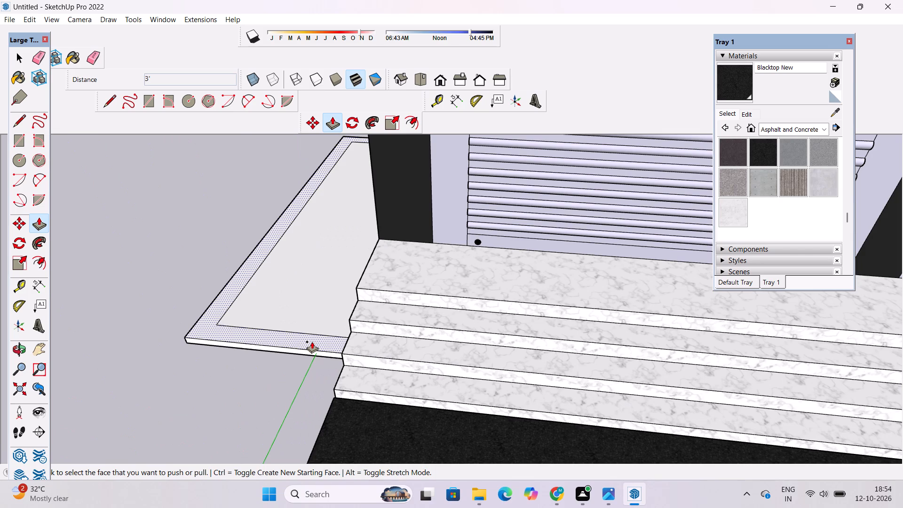
click(312, 341)
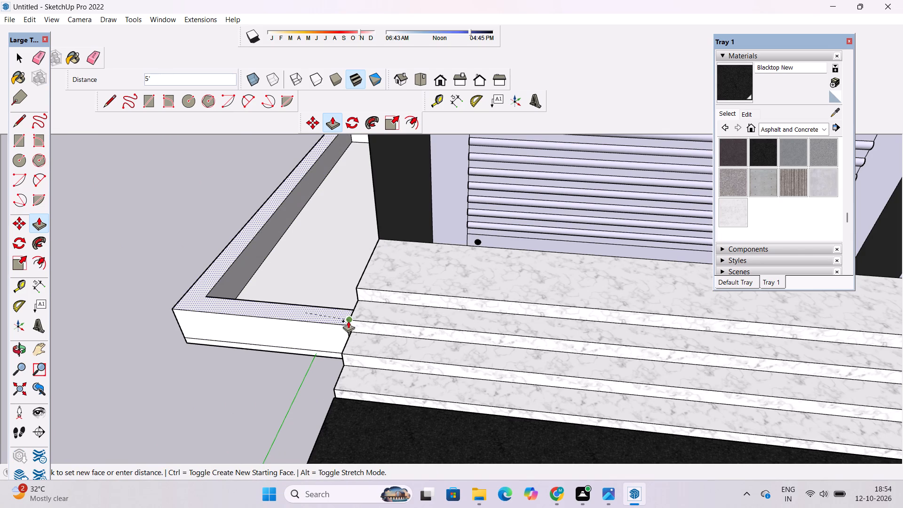
click(348, 321)
scroll(263, 321, down, 6)
Paint both front faces of the border beside the narrower shutter with Asphalt Stamped Brick from the Landscaping, Fencing and Vegetation materials.
key(space)
key(o)
scroll(277, 308, down, 5)
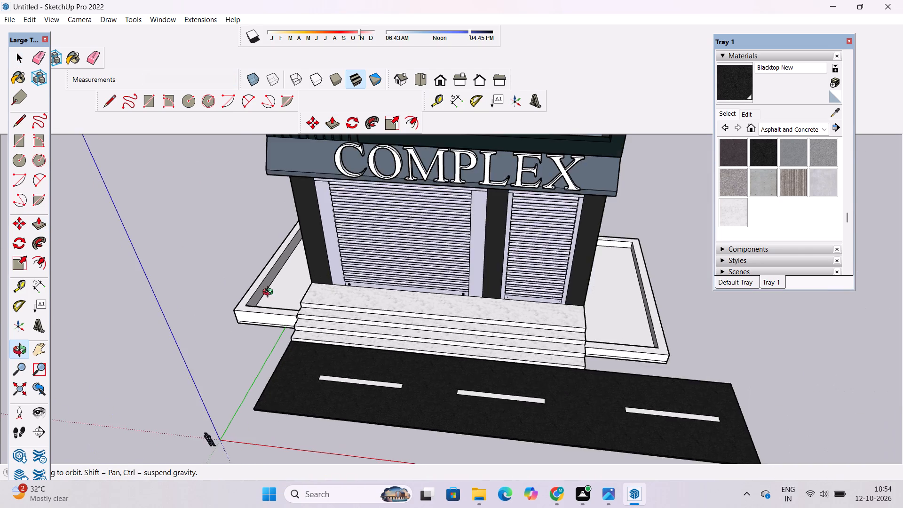
scroll(270, 293, down, 7)
shift+drag(345, 290, 319, 307)
drag(313, 334, 339, 279)
scroll(343, 268, down, 4)
scroll(416, 305, up, 7)
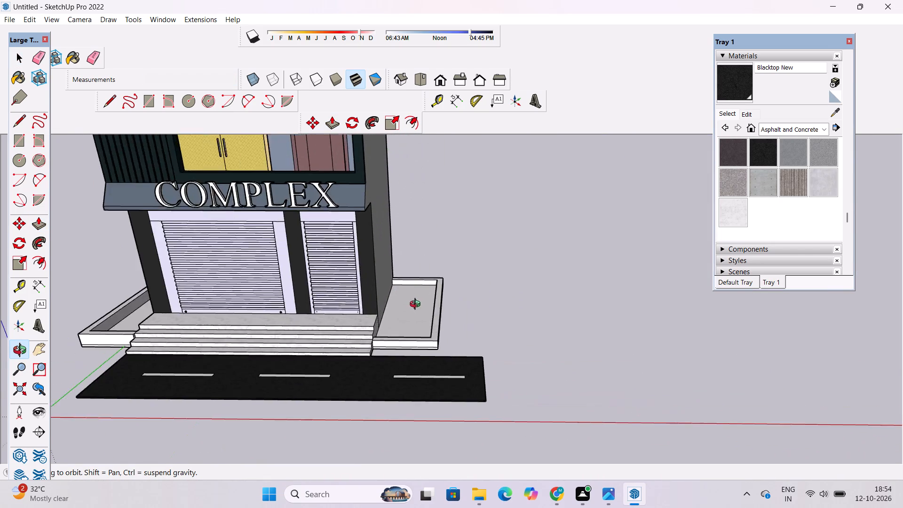
scroll(417, 305, up, 1)
shift+drag(428, 311, 398, 298)
scroll(410, 285, down, 5)
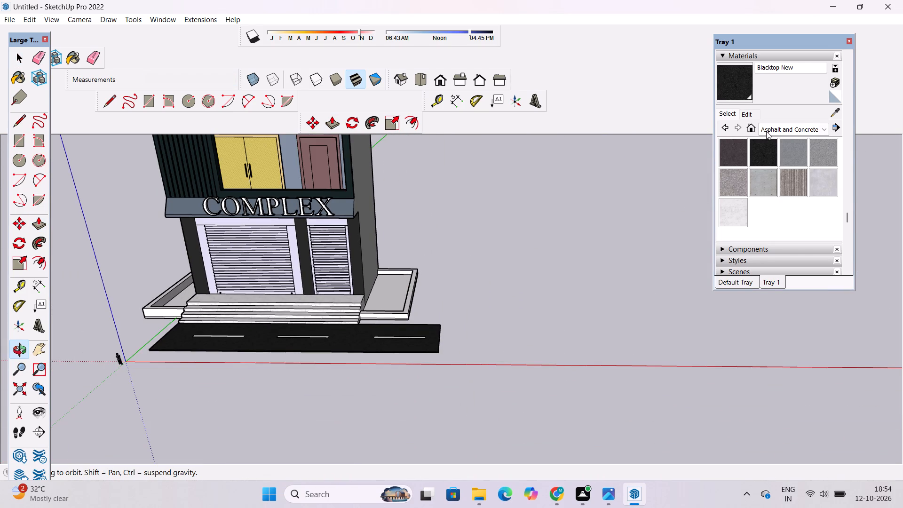
click(766, 131)
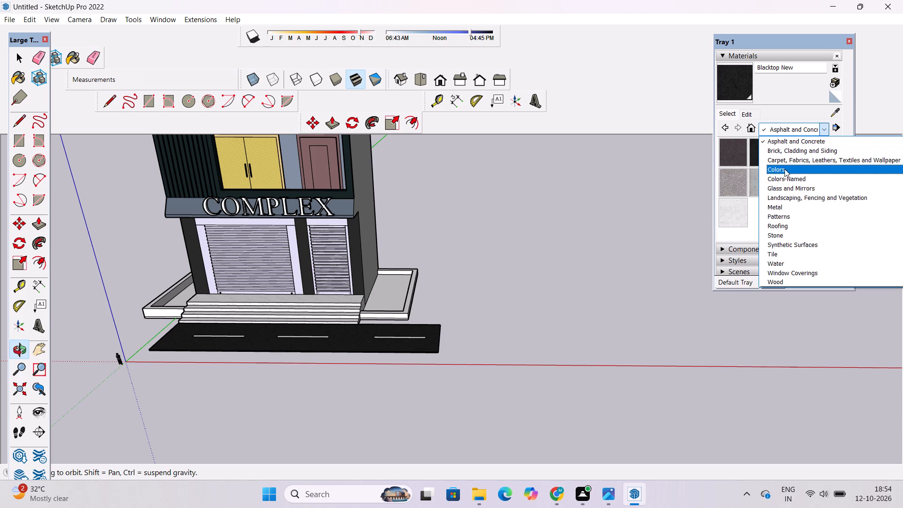
click(781, 198)
scroll(776, 204, down, 1)
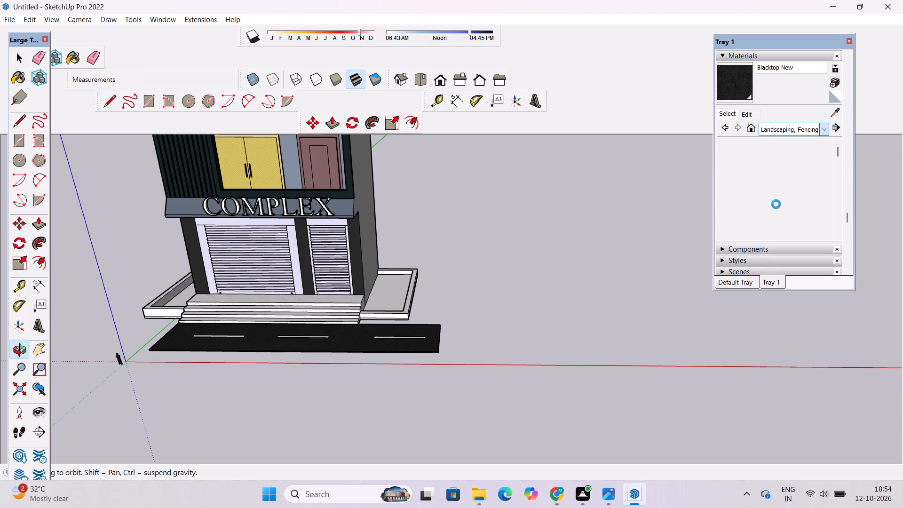
scroll(776, 204, down, 3)
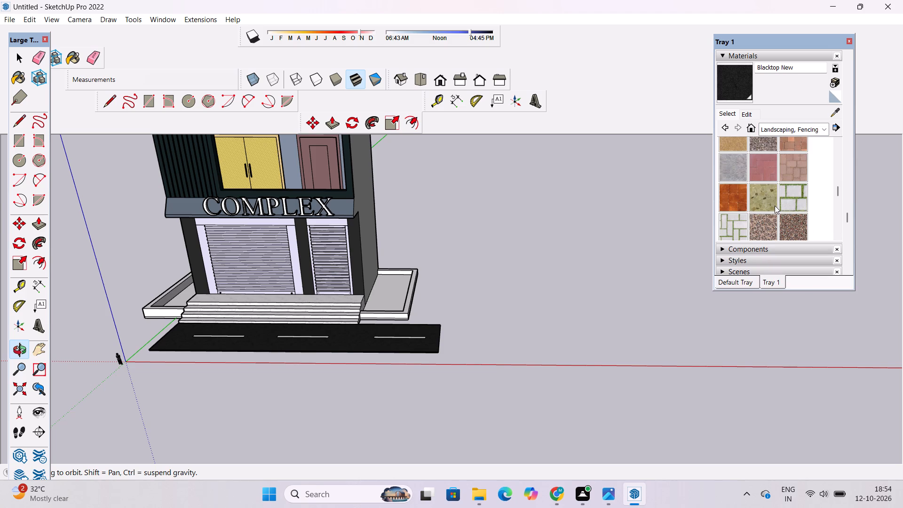
scroll(775, 206, down, 1)
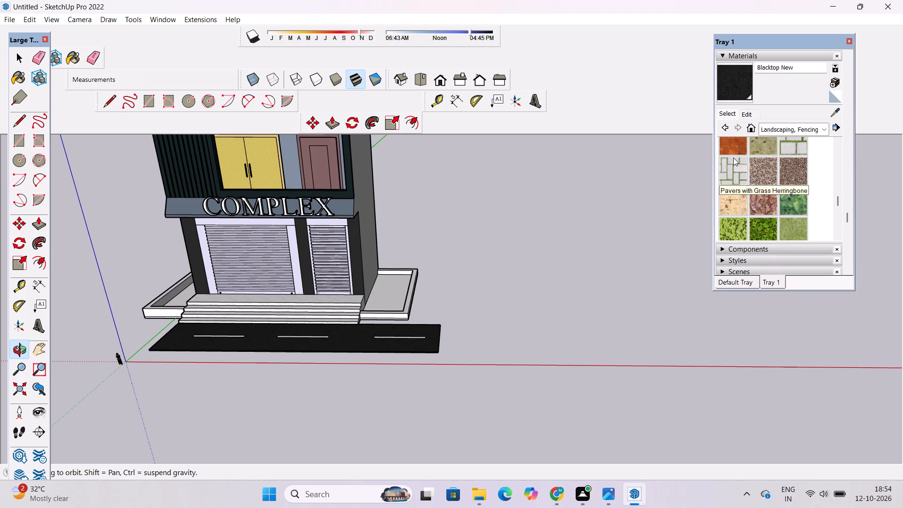
scroll(738, 182, up, 5)
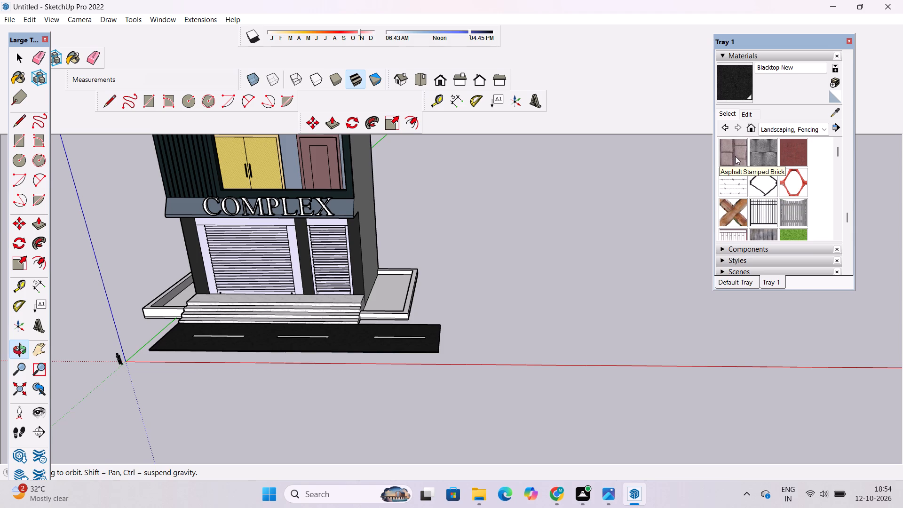
click(735, 156)
scroll(382, 310, up, 20)
scroll(382, 310, up, 2)
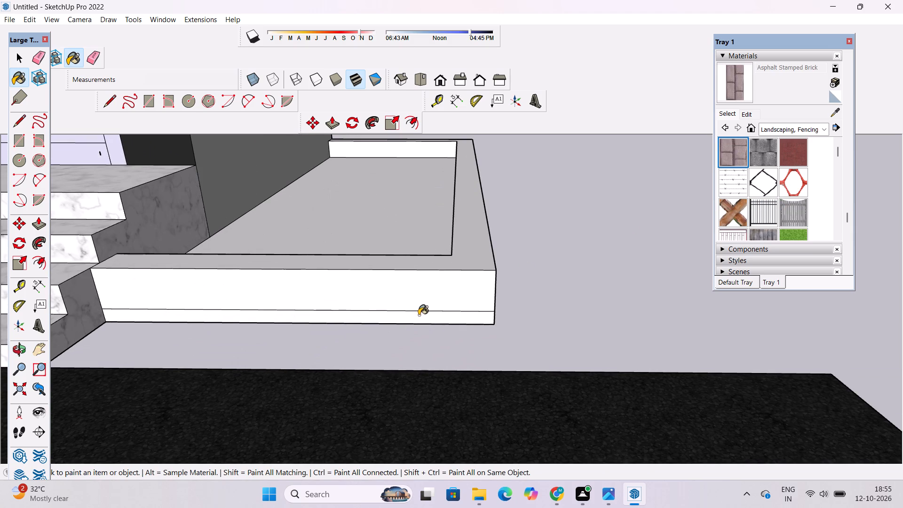
click(419, 315)
click(449, 293)
Paint the outer side, top and inner rear and side faces of the narrower shutter's border with Asphalt Stamped Brick.
scroll(345, 297, down, 4)
scroll(458, 278, up, 14)
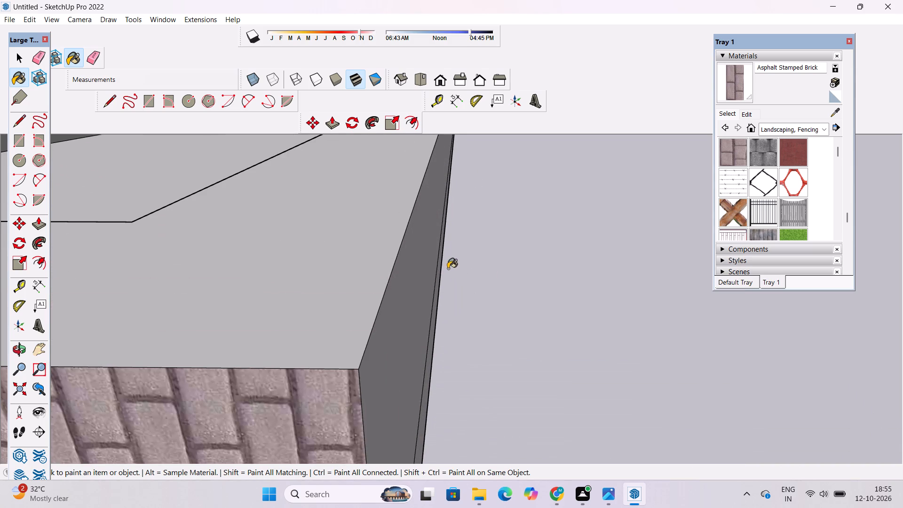
click(405, 301)
click(428, 378)
click(350, 318)
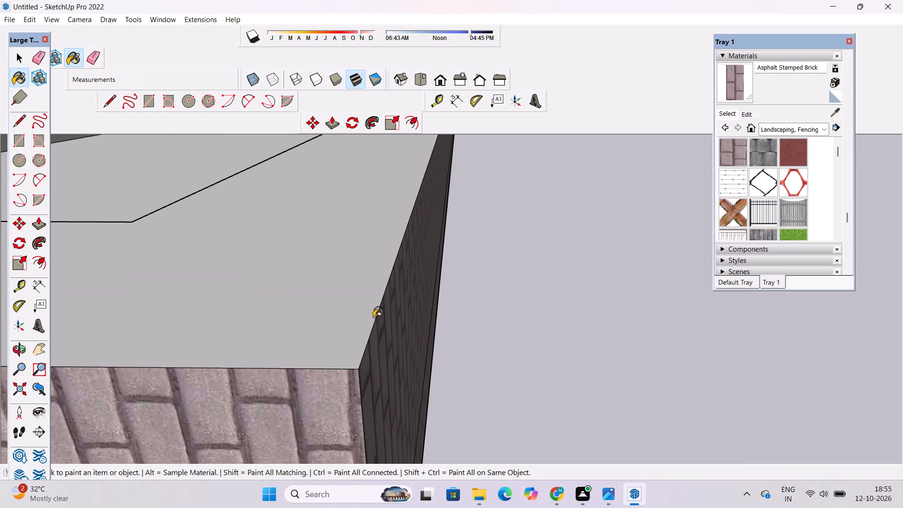
scroll(543, 305, down, 18)
scroll(466, 138, up, 9)
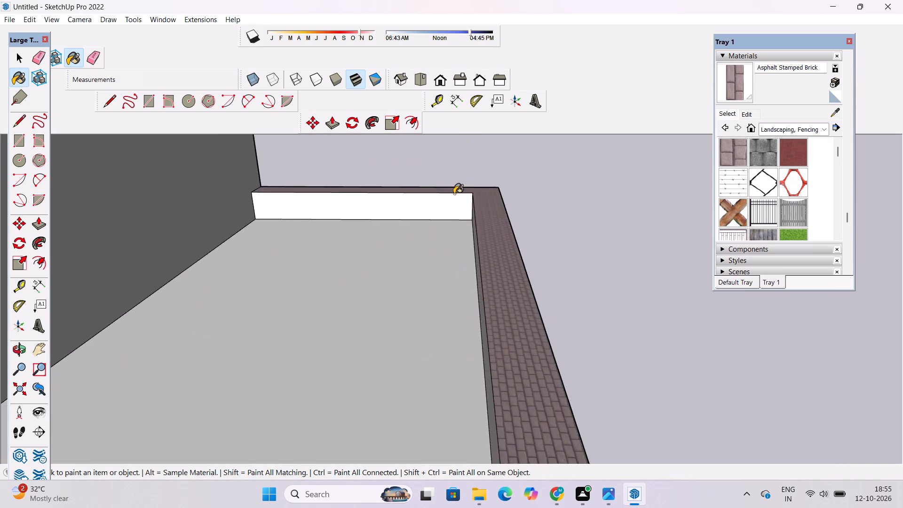
scroll(454, 194, up, 2)
scroll(453, 196, down, 5)
scroll(462, 217, up, 8)
click(468, 205)
click(494, 225)
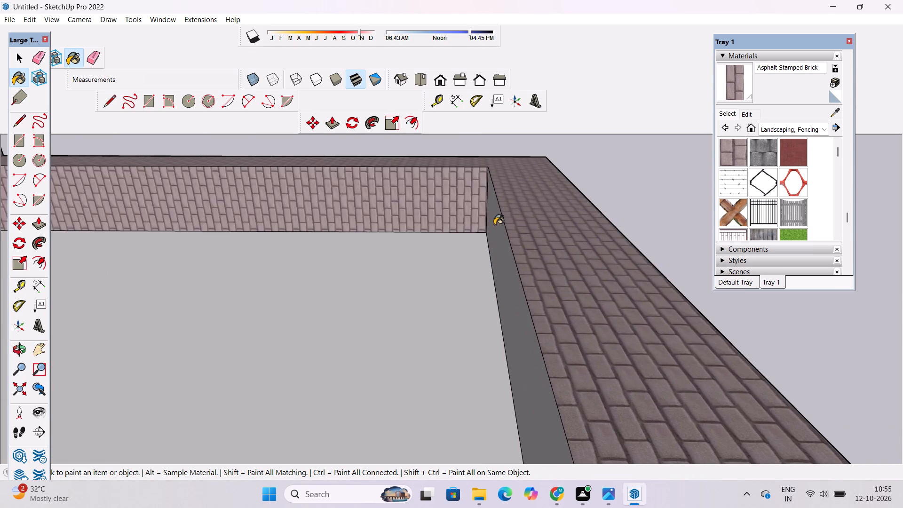
Erase the horizontal seam line across the front face of the border beside the wider shutter.
scroll(427, 191, down, 20)
scroll(427, 191, down, 16)
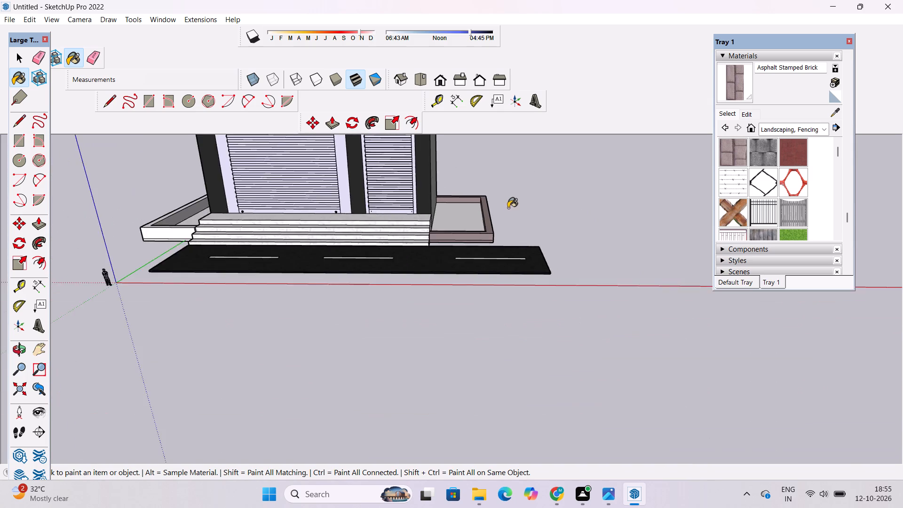
scroll(508, 208, down, 4)
scroll(120, 208, up, 20)
scroll(120, 208, up, 1)
key(e)
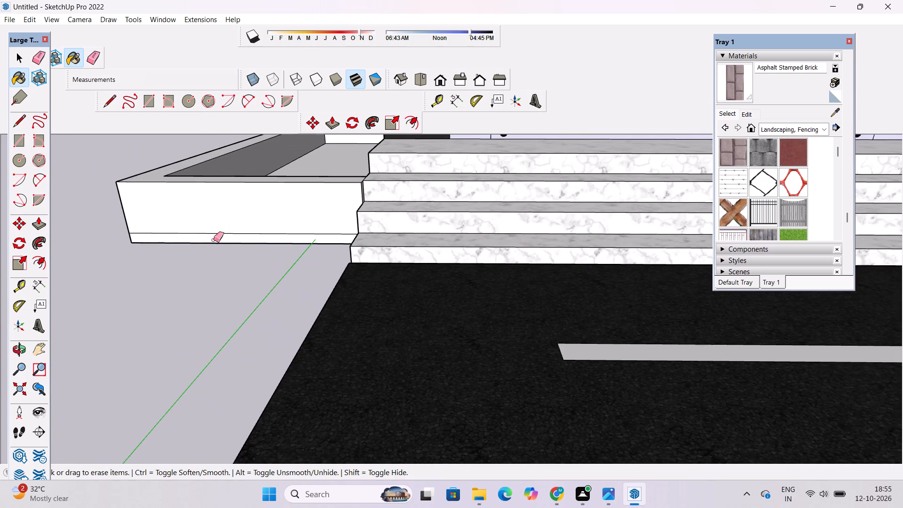
click(230, 232)
key(space)
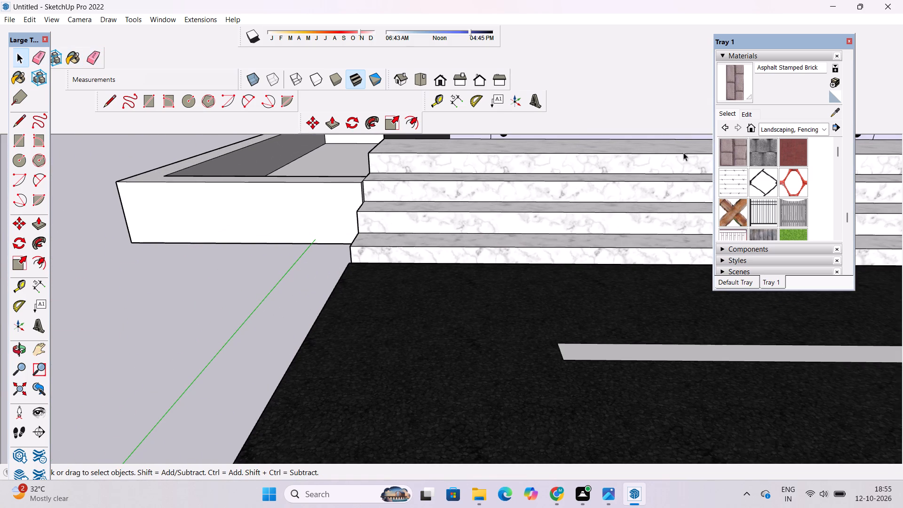
Paint the front, inner side and top faces of the wider shutter's border with Asphalt Stamped Brick.
click(734, 87)
click(301, 229)
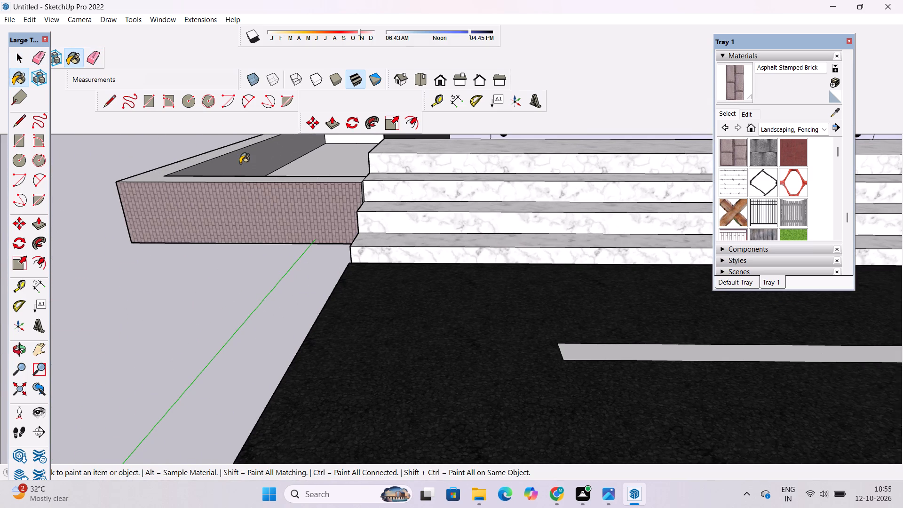
click(240, 163)
click(160, 173)
Erase the horizontal seam line along the outer side face of the border beside the wider shutter.
key(o)
scroll(313, 188, down, 2)
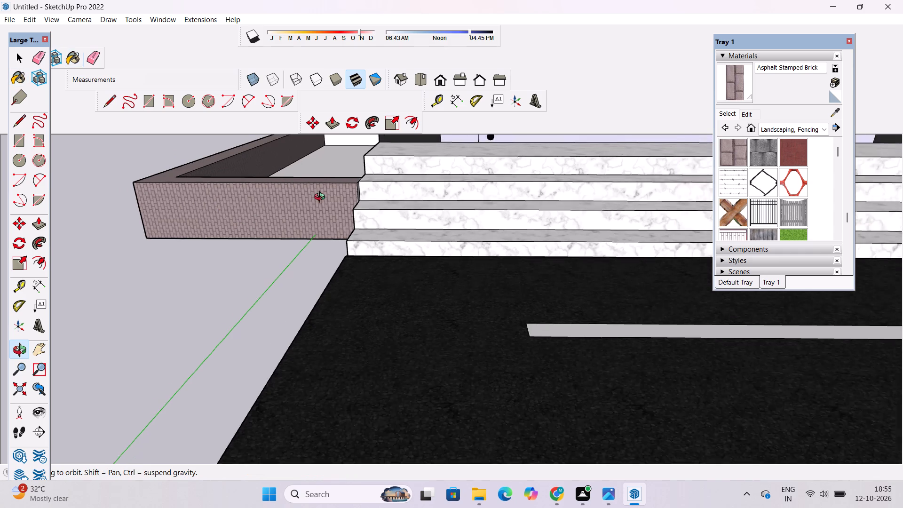
scroll(322, 198, down, 10)
drag(236, 243, 570, 223)
shift+drag(311, 254, 490, 226)
shift+drag(484, 234, 466, 256)
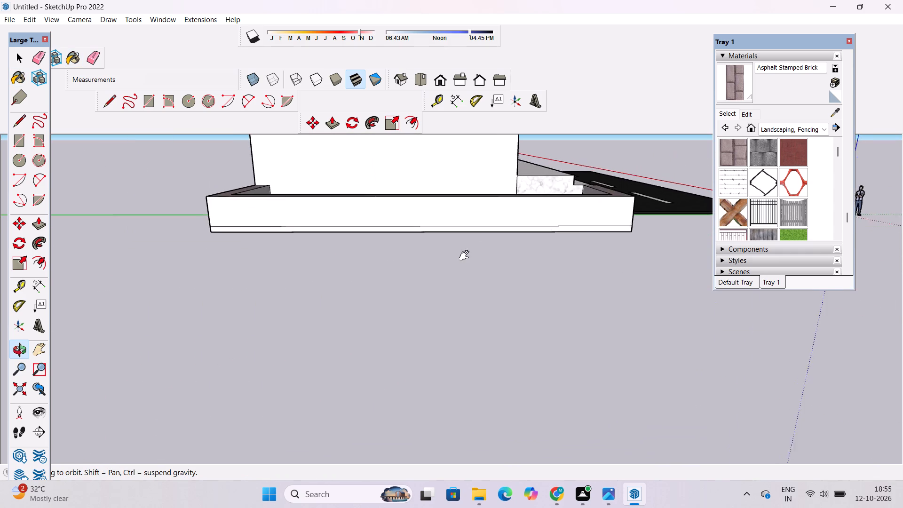
shift+drag(466, 256, 466, 256)
key(e)
drag(459, 231, 460, 242)
Paint the outer side face and the inner rear face of the wider shutter's border with Asphalt Stamped Brick.
drag(737, 88, 722, 88)
click(518, 228)
click(241, 207)
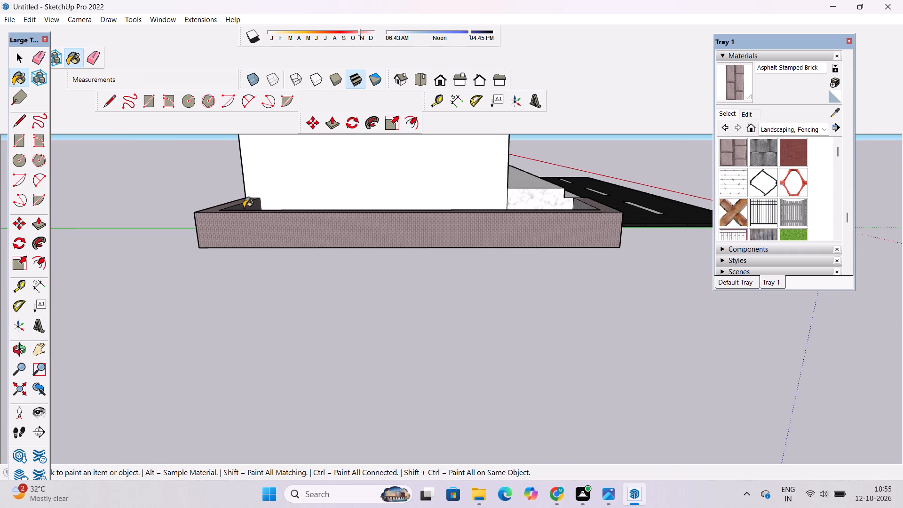
Erase the horizontal seam lines on the rear end faces of both borders at the back of the building.
key(o)
drag(189, 216, 416, 239)
scroll(448, 239, down, 5)
shift+drag(507, 239, 476, 239)
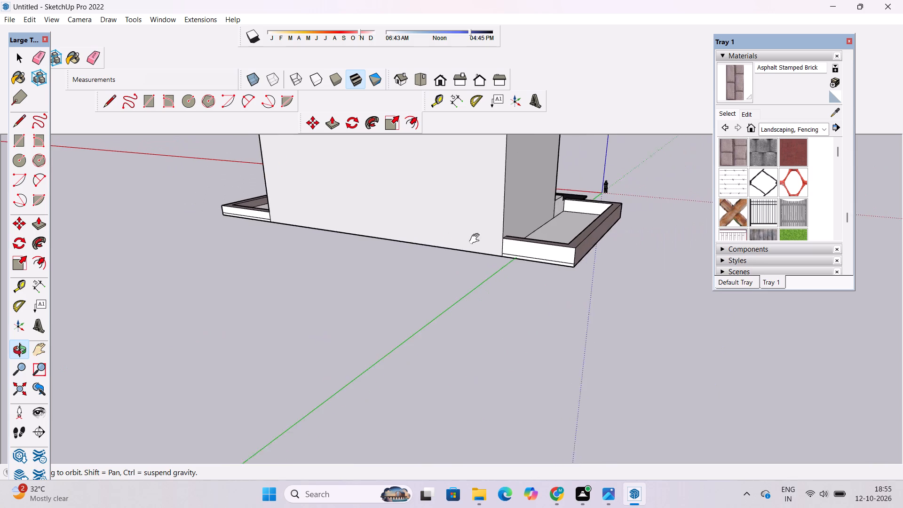
shift+drag(476, 239, 476, 239)
drag(468, 267, 572, 263)
scroll(583, 260, up, 3)
shift+drag(569, 250, 515, 267)
key(e)
scroll(536, 254, up, 4)
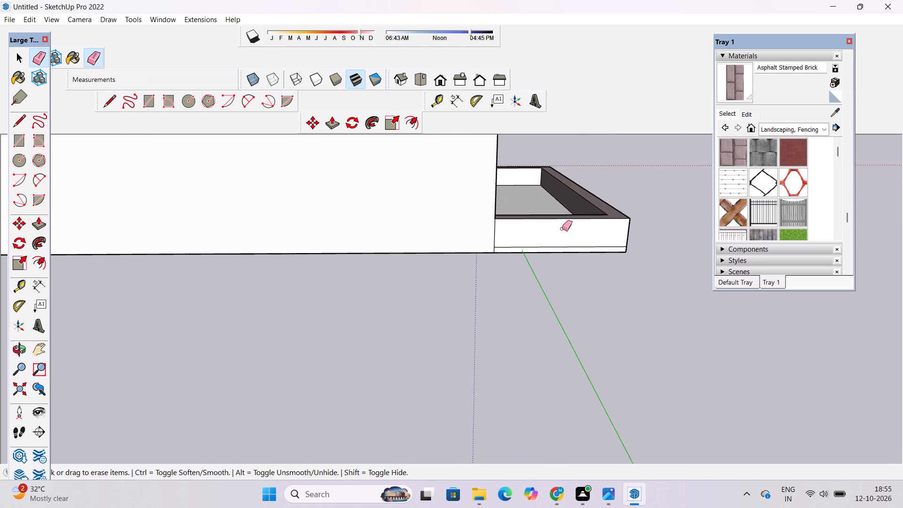
drag(562, 229, 562, 247)
scroll(597, 220, down, 8)
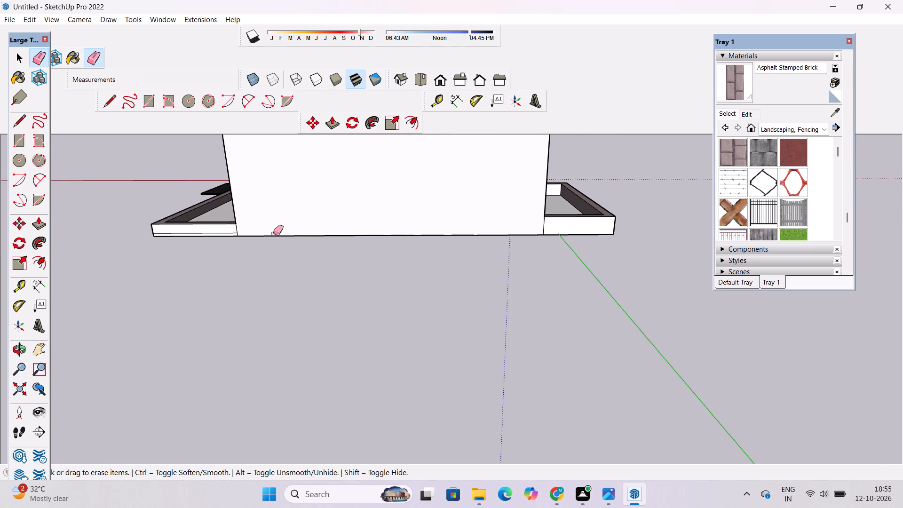
scroll(244, 230, up, 9)
drag(242, 227, 242, 232)
Paint the rear end faces of both borders with Asphalt Stamped Brick.
click(735, 91)
drag(287, 224, 279, 224)
scroll(64, 211, down, 6)
scroll(651, 220, up, 3)
drag(651, 220, 646, 219)
scroll(2, 262, down, 6)
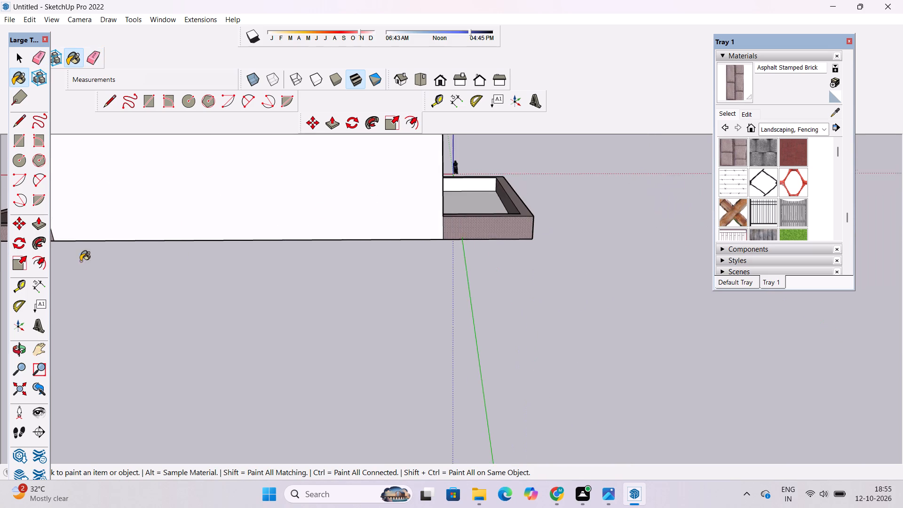
Paint the inner face of the front border segment beside the wider shutter with Asphalt Stamped Brick.
scroll(359, 227, down, 3)
scroll(430, 190, up, 9)
click(475, 202)
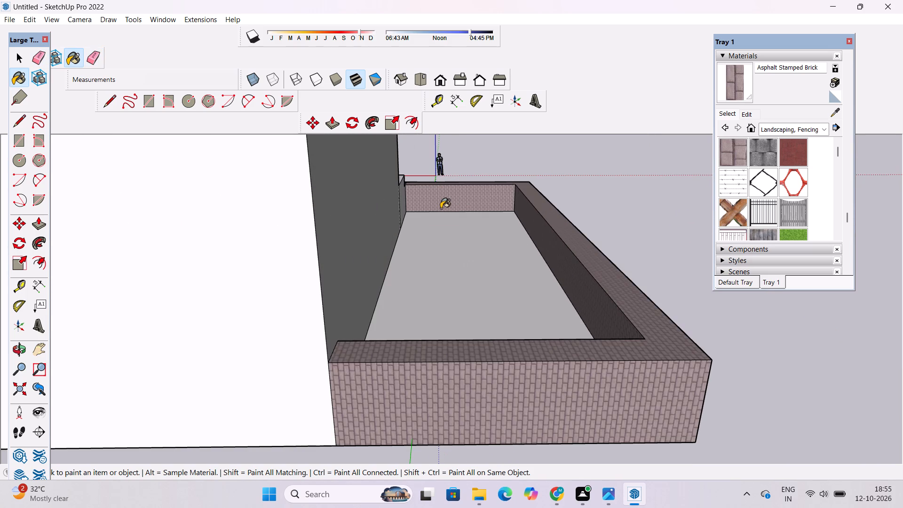
Scale up the Asphalt Stamped Brick texture on the borders by setting its height to 10'.
key(o)
drag(558, 276, 12, 305)
drag(474, 332, 427, 326)
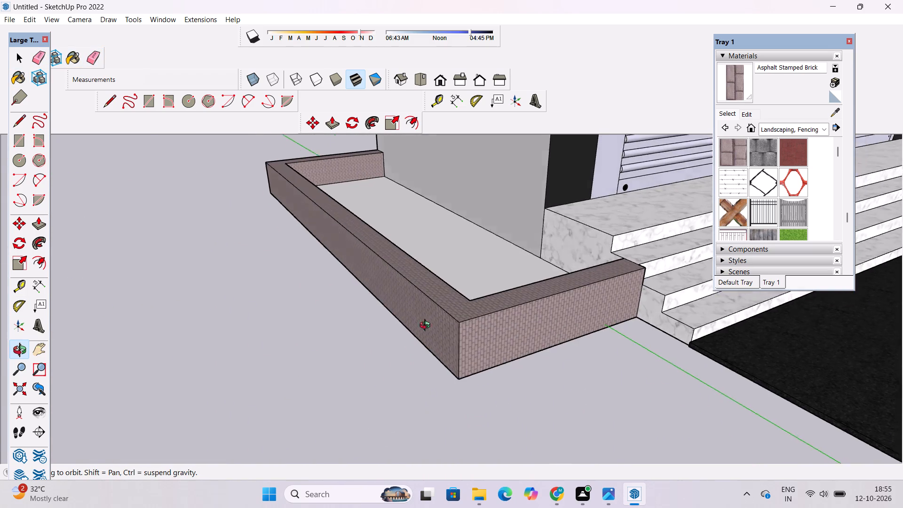
drag(427, 326, 324, 325)
drag(408, 313, 291, 304)
drag(303, 304, 323, 303)
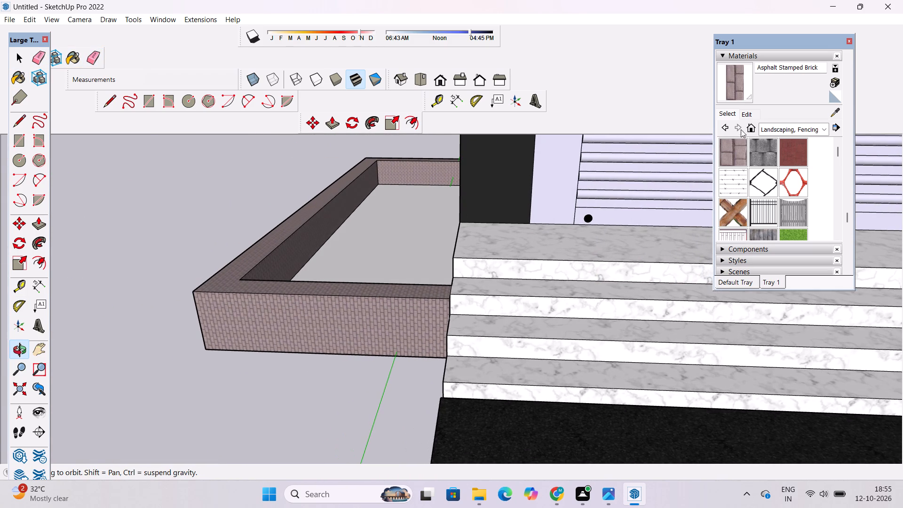
click(750, 117)
click(752, 259)
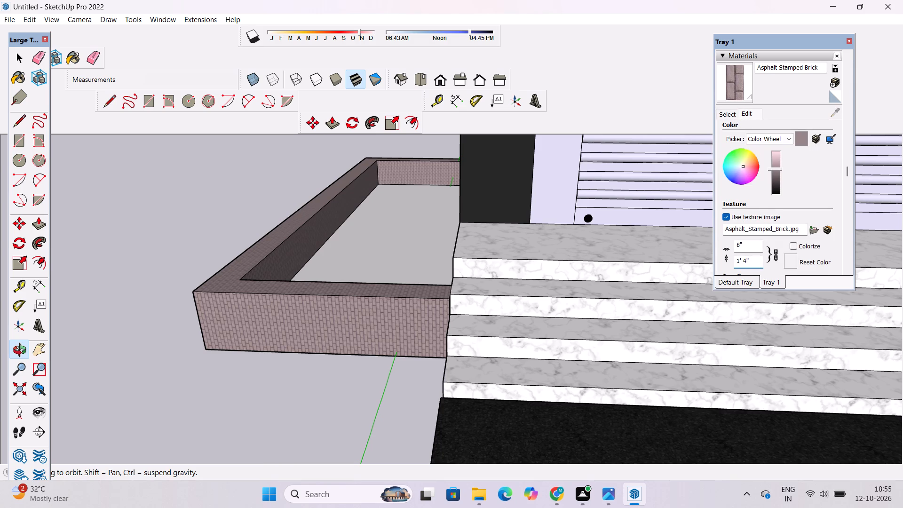
key(BackSpace)
key(BackSpace)
key(BackSpace)
key(BackSpace)
key(BackSpace)
key(BackSpace)
key(BackSpace)
key(BackSpace)
key(BackSpace)
key(BackSpace)
key(BackSpace)
text(10')
key(Return)
Darken the Asphalt Stamped Brick material's colour slightly.
scroll(67, 321, down, 5)
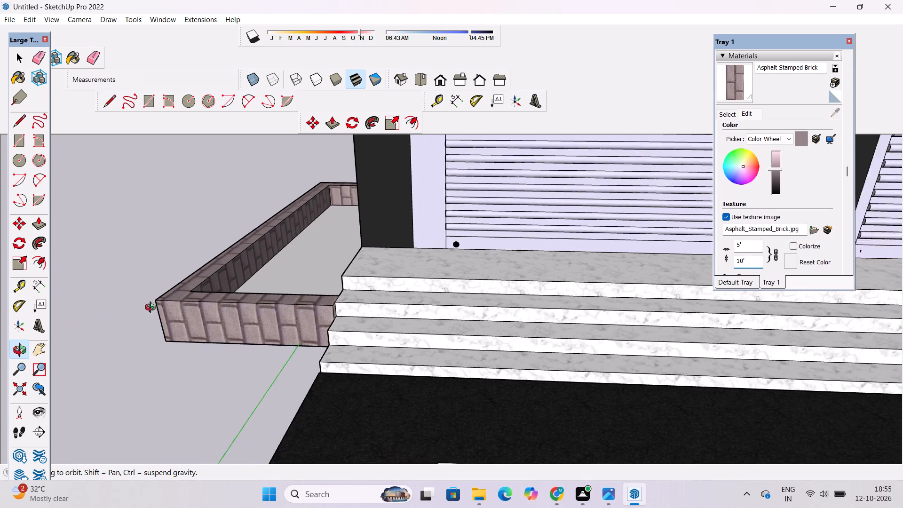
scroll(152, 309, down, 10)
scroll(280, 294, down, 5)
drag(288, 314, 319, 284)
drag(325, 294, 327, 289)
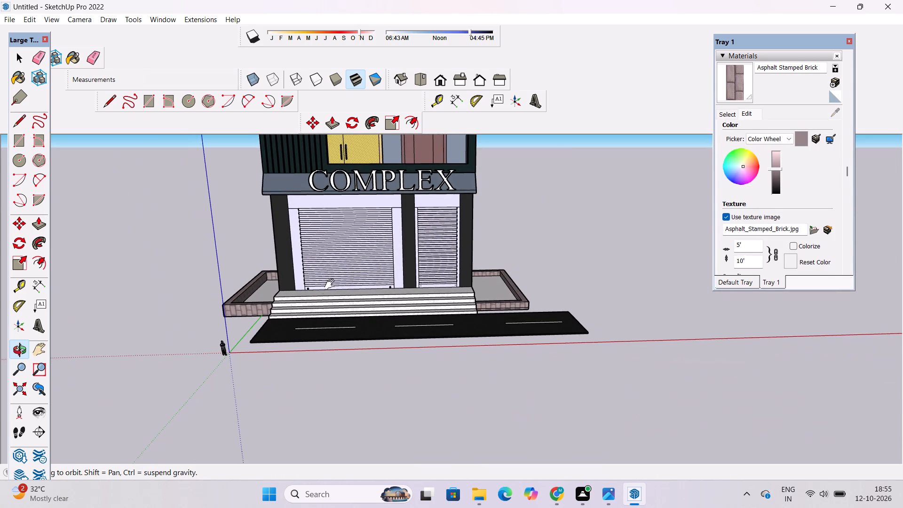
scroll(486, 280, up, 8)
shift+drag(526, 315, 502, 291)
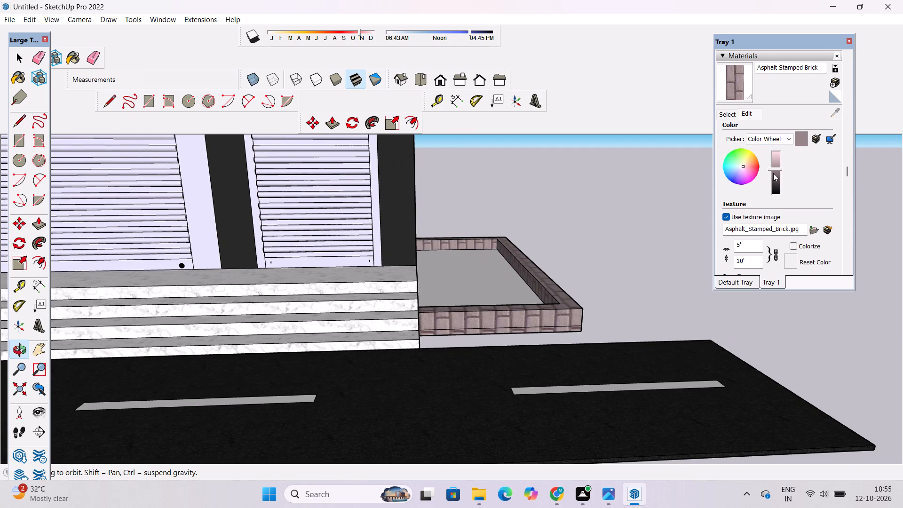
click(774, 173)
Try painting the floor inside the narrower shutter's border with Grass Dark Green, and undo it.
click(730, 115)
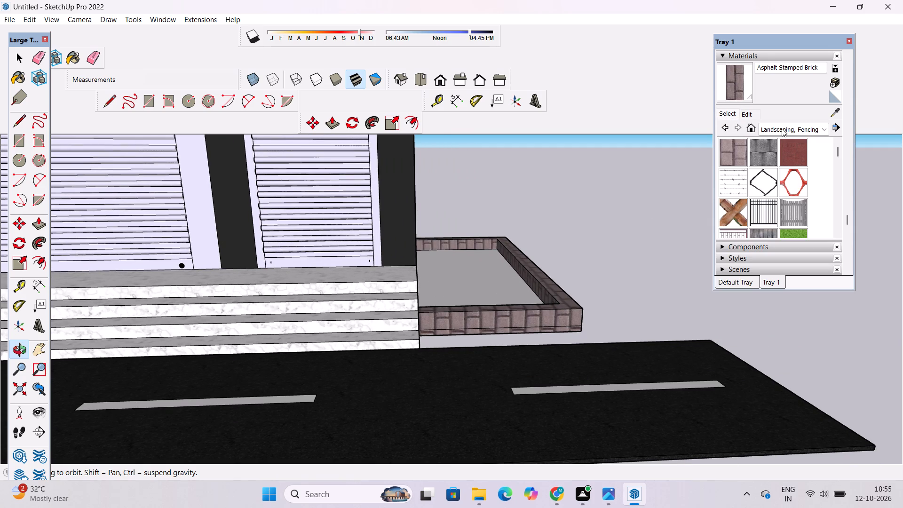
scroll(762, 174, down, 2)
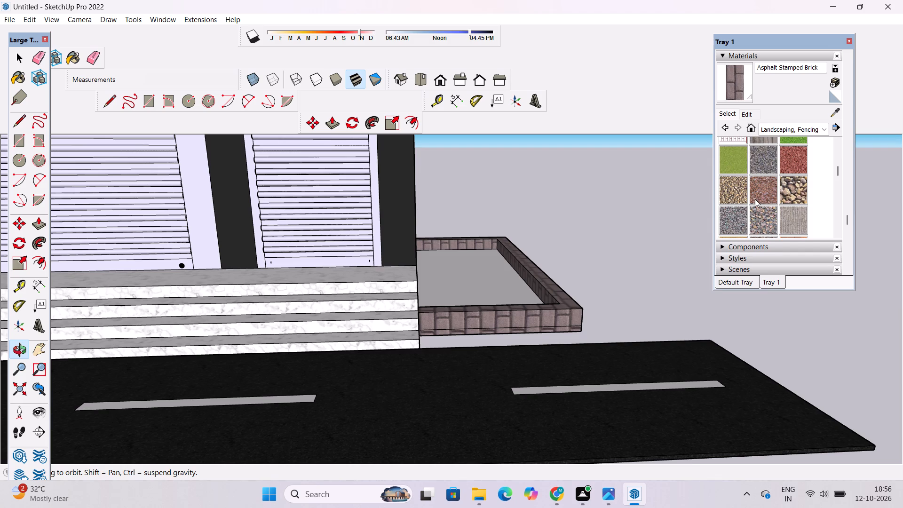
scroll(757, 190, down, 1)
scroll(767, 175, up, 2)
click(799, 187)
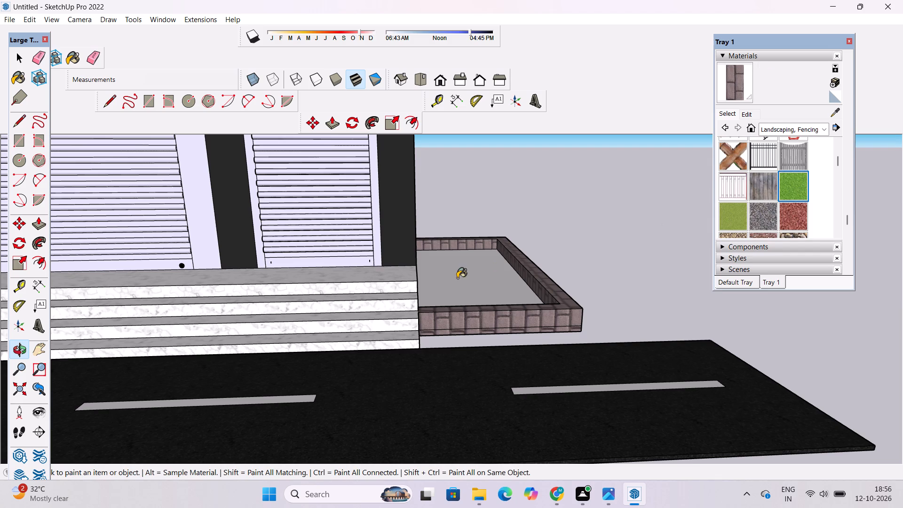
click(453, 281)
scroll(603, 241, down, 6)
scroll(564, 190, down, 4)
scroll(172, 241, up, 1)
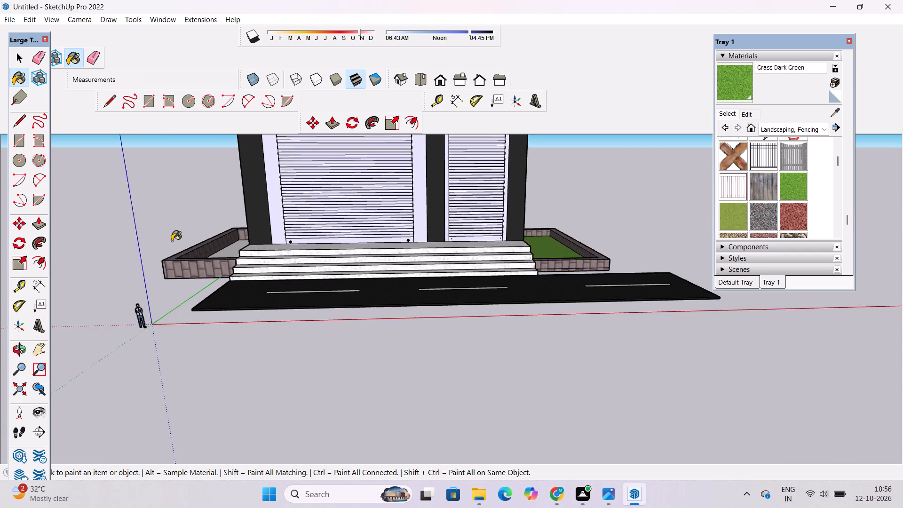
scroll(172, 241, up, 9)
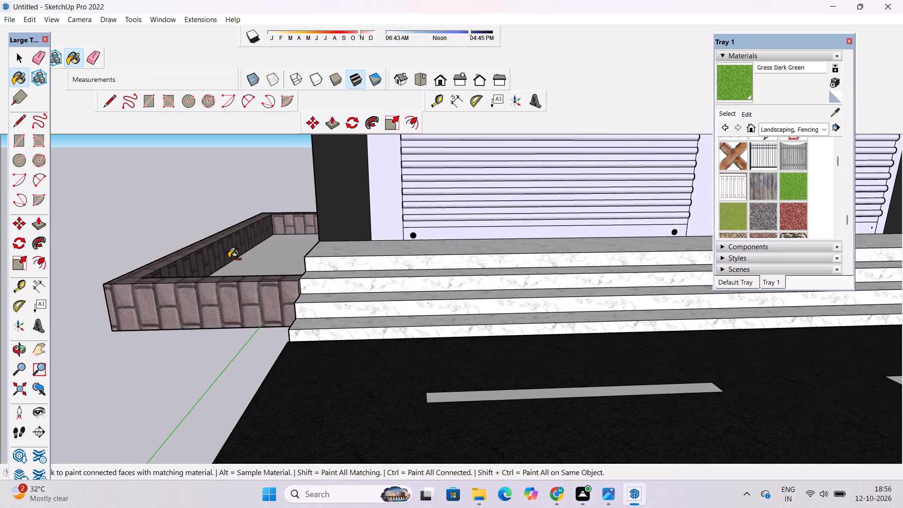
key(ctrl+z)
Push/Pull the floor inside the wider shutter's border upward by 2.5'.
key(space)
click(272, 265)
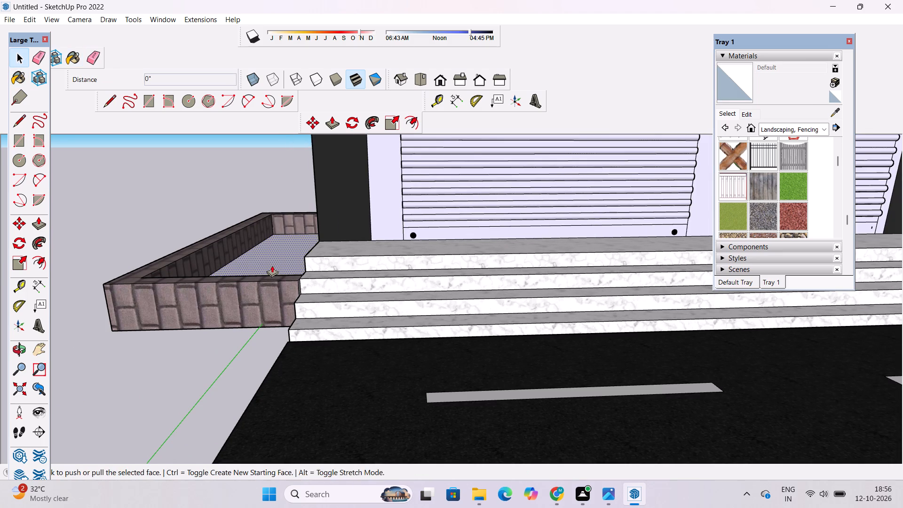
key(p)
click(272, 265)
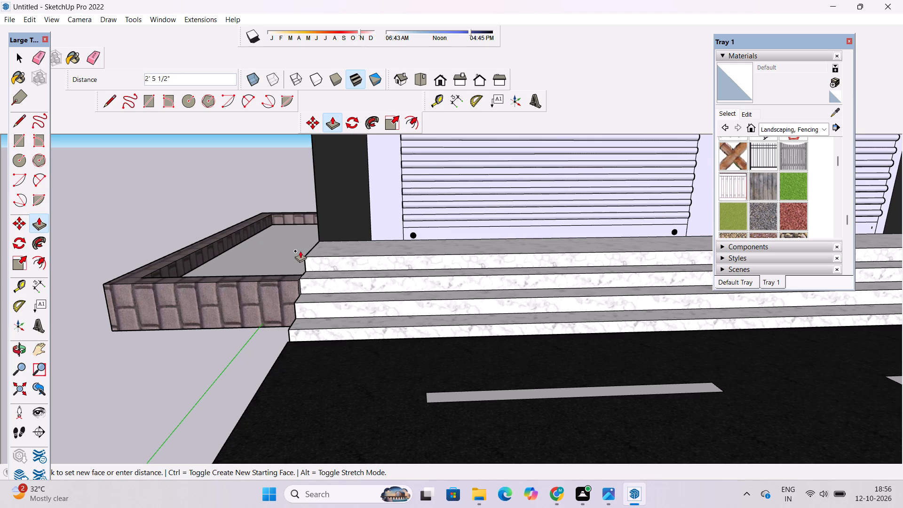
text(2.5')
key(Return)
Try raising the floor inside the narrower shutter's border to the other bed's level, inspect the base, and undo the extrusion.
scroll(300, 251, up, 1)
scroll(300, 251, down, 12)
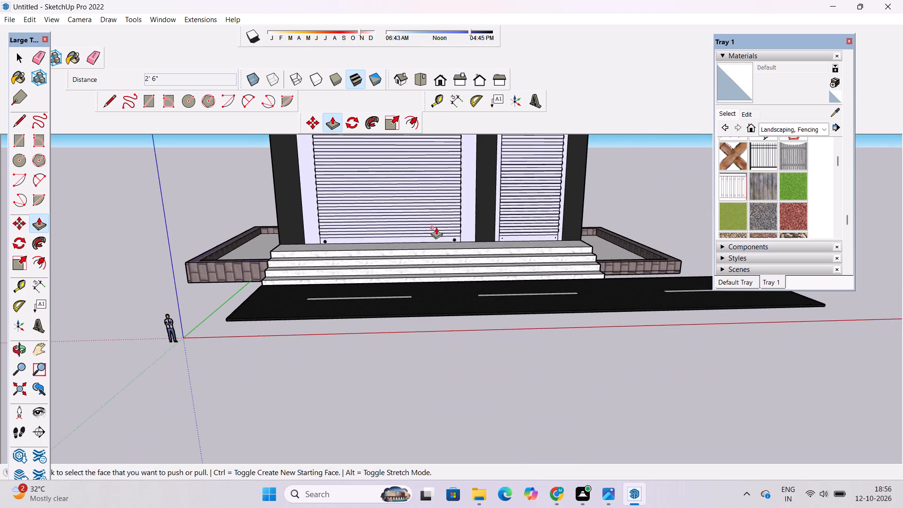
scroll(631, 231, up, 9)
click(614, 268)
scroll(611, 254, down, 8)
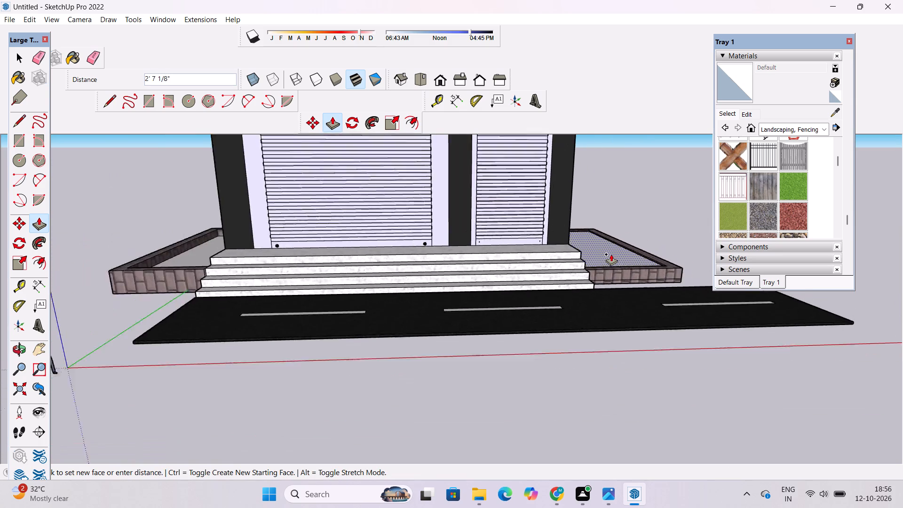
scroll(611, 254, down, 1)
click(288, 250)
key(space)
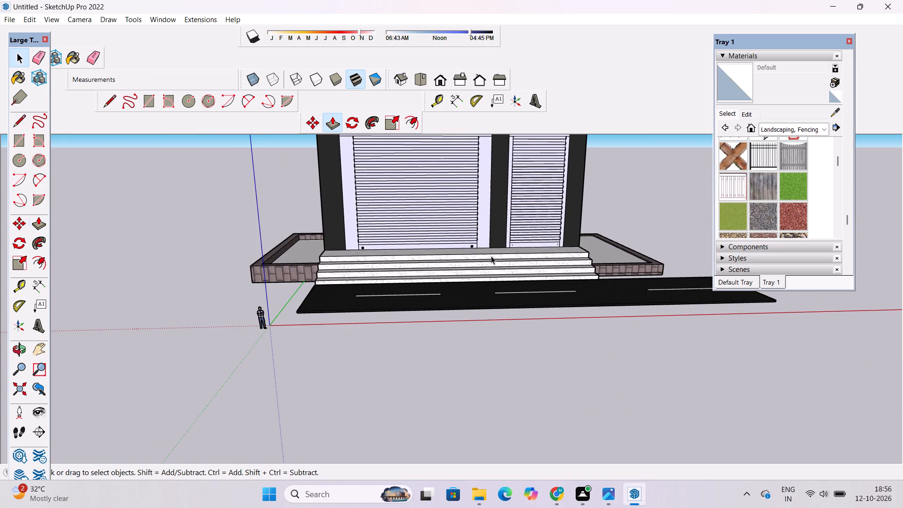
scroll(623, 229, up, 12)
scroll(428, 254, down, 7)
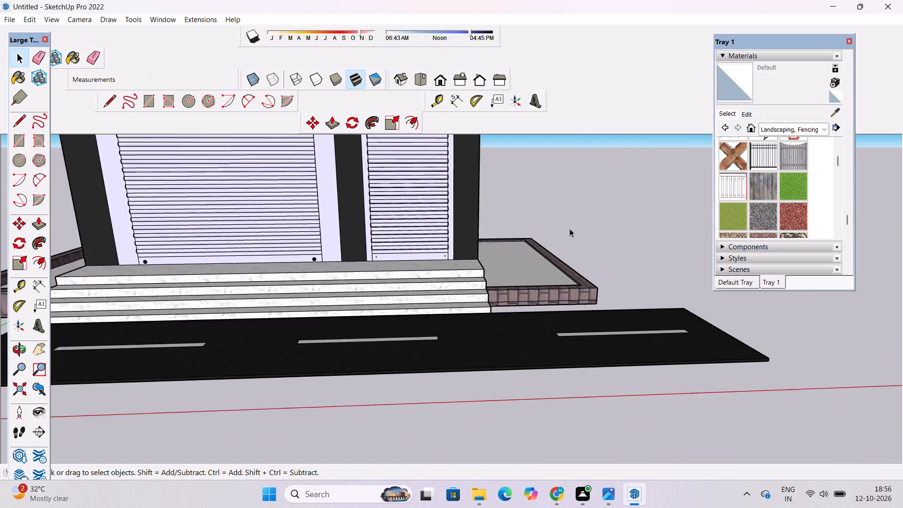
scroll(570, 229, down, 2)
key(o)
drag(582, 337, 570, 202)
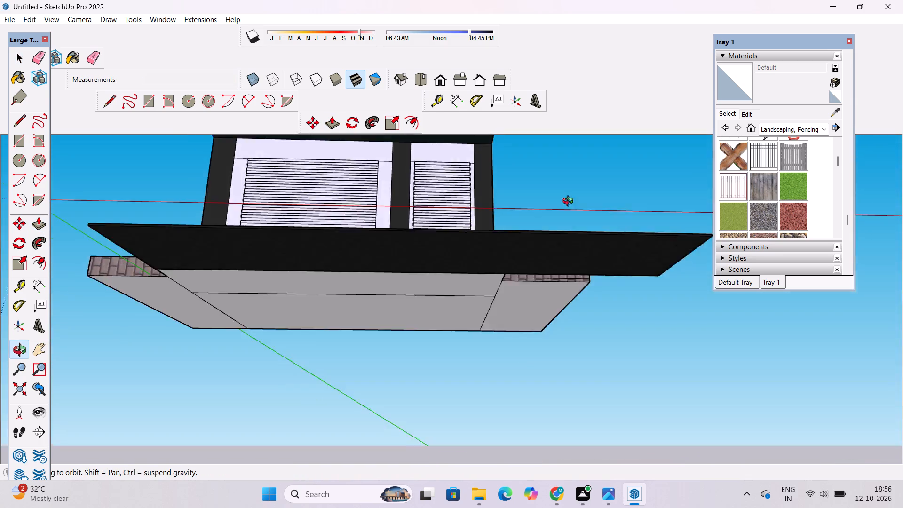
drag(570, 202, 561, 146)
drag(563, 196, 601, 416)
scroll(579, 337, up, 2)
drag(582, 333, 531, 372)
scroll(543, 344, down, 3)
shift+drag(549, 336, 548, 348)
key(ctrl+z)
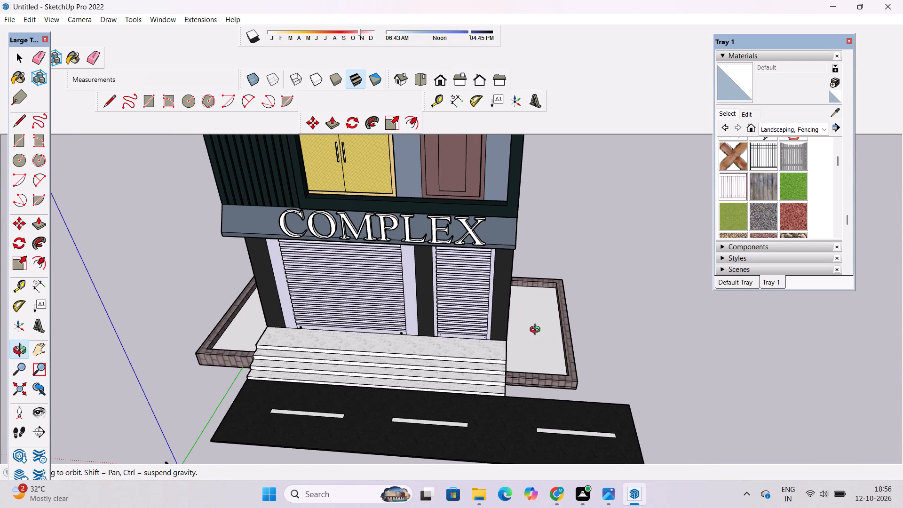
Push/Pull the floor inside the narrower shutter's border upward by 1'.
scroll(534, 342, up, 4)
drag(523, 348, 577, 322)
key(p)
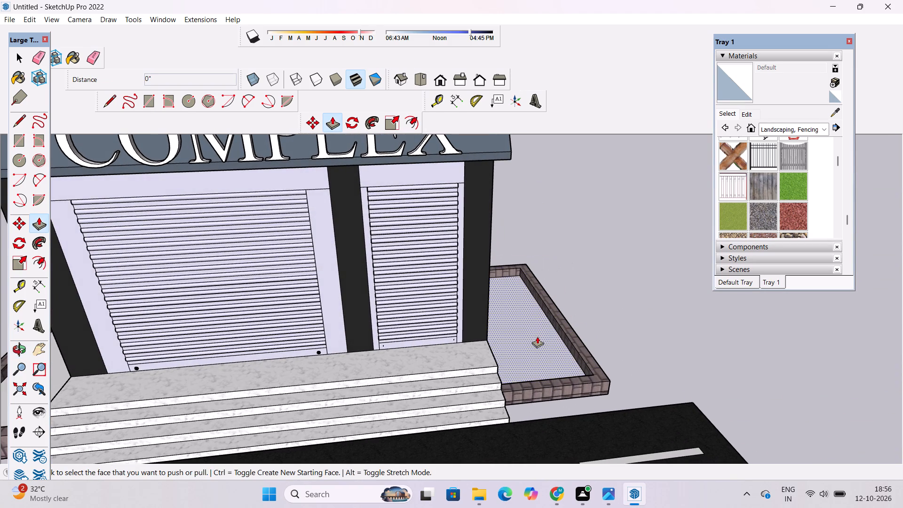
click(537, 336)
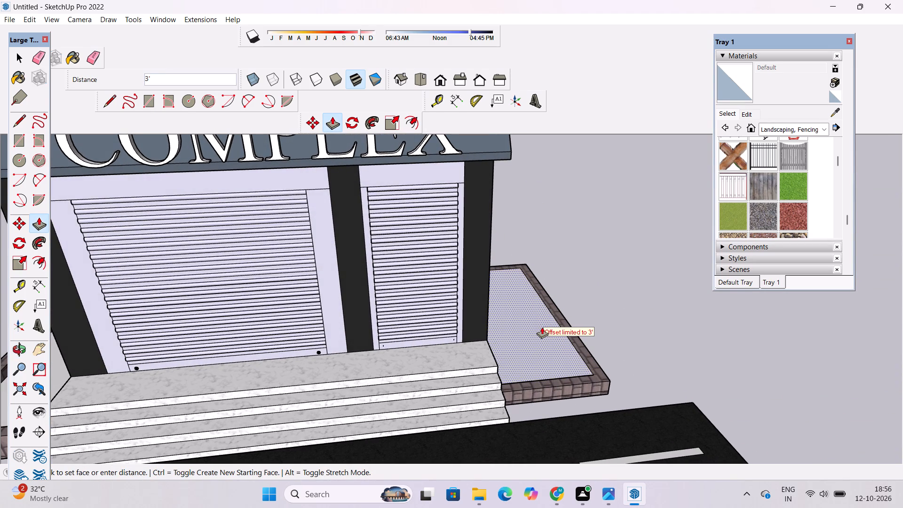
text(1')
key(Return)
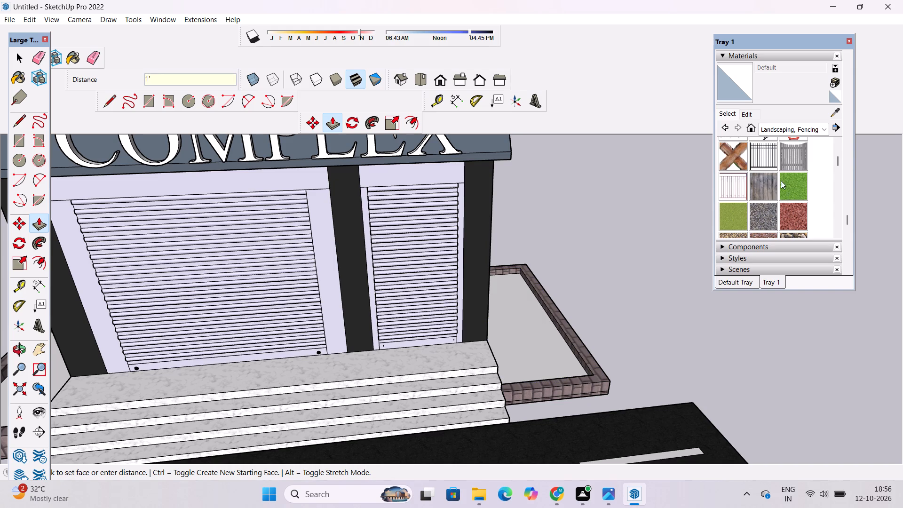
Paint the raised floors inside both side borders with Grass Dark Green.
scroll(792, 194, down, 3)
scroll(791, 194, up, 3)
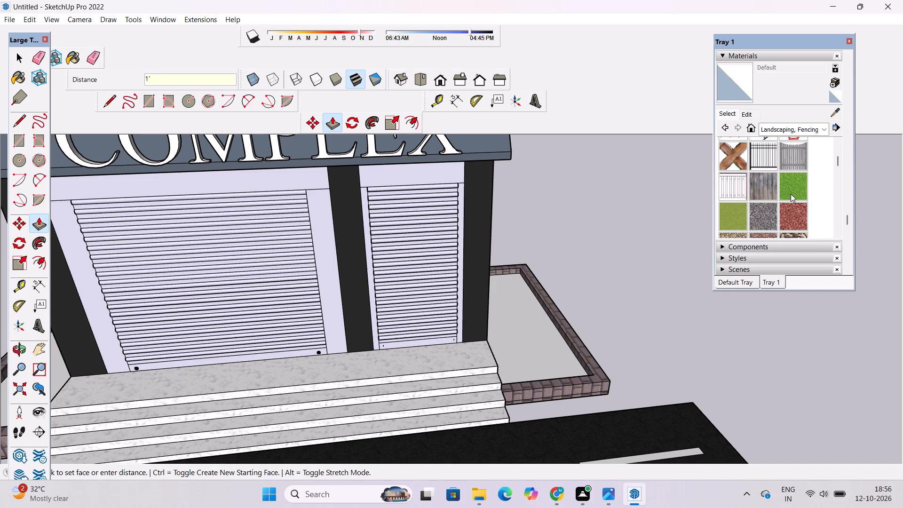
click(789, 185)
click(534, 325)
scroll(558, 265, down, 6)
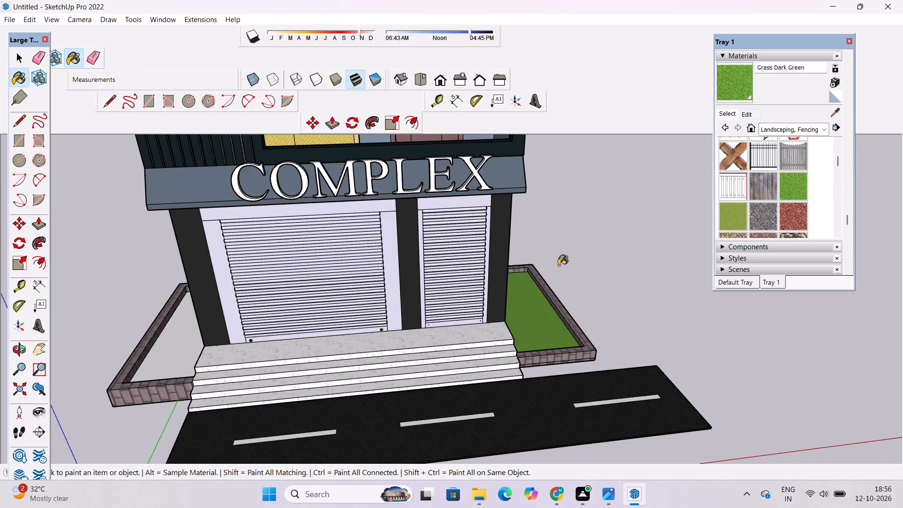
scroll(558, 265, down, 2)
scroll(267, 320, up, 8)
click(266, 317)
scroll(266, 317, down, 4)
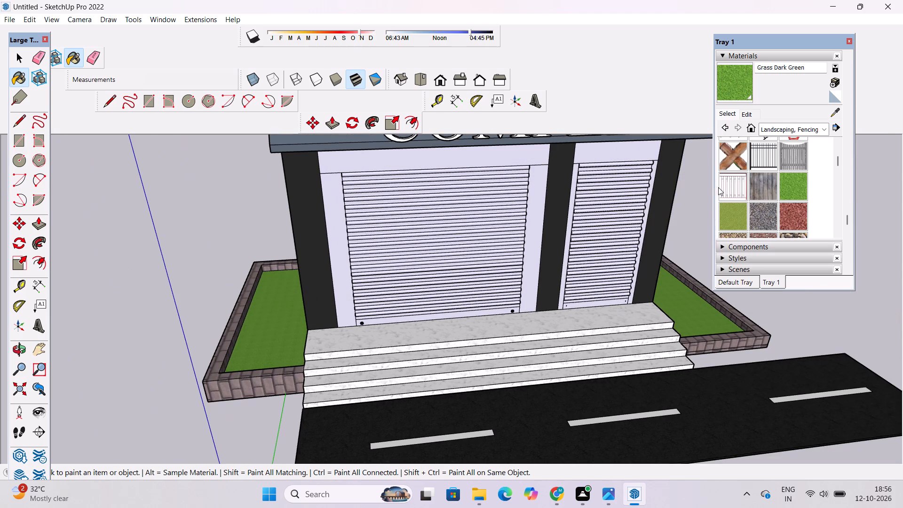
Scale up the Grass Dark Green texture by setting its height to 10'.
click(748, 113)
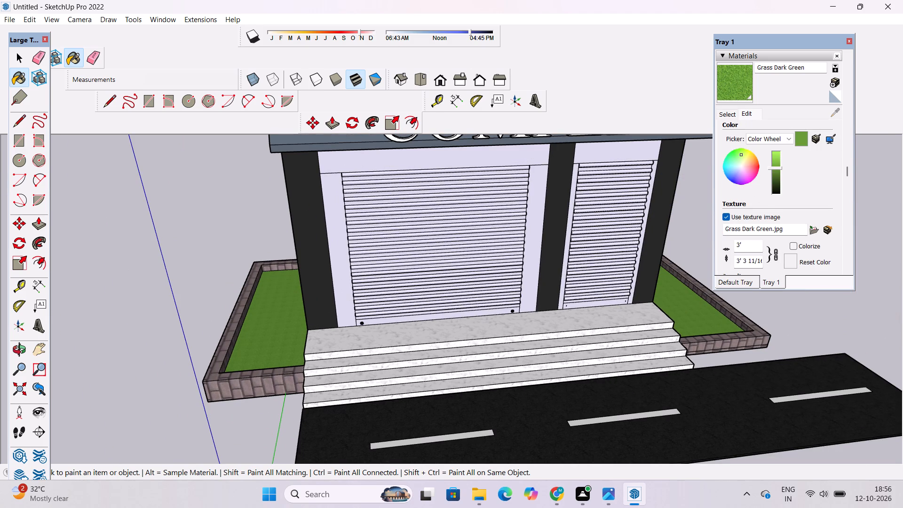
click(758, 260)
key(BackSpace)
key(BackSpace)
key(BackSpace)
key(BackSpace)
key(BackSpace)
key(BackSpace)
click(751, 258)
key(BackSpace)
key(BackSpace)
key(BackSpace)
key(BackSpace)
key(BackSpace)
text(10')
key(Return)
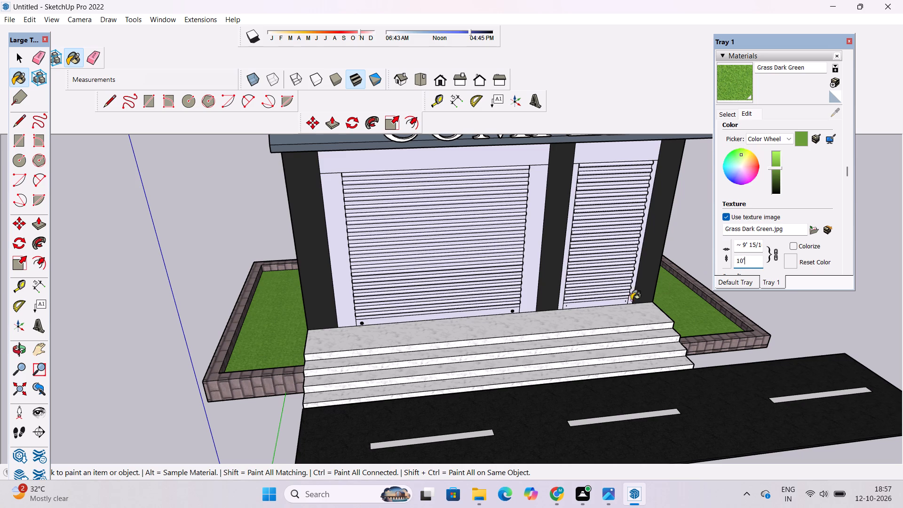
Examine the grass beds, brick borders, steps and road, and the overall look of the building.
scroll(366, 327, up, 5)
scroll(226, 313, up, 10)
scroll(163, 302, down, 11)
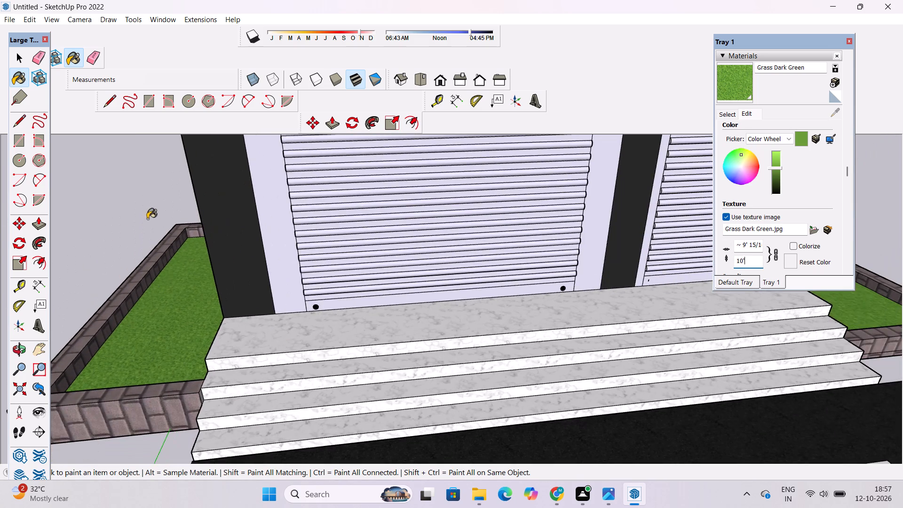
key(space)
click(19, 349)
scroll(137, 291, down, 2)
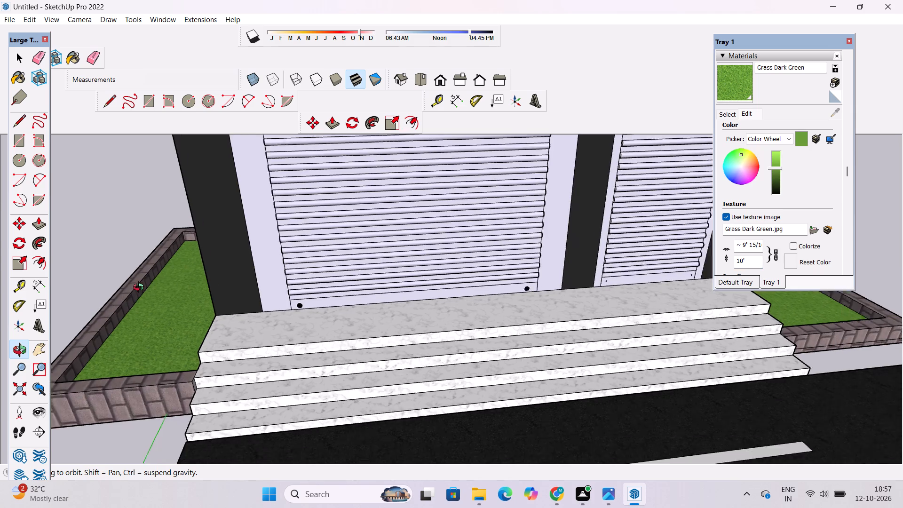
scroll(141, 288, down, 4)
drag(366, 324, 293, 344)
scroll(363, 299, down, 6)
shift+drag(365, 299, 348, 350)
drag(359, 371, 396, 270)
scroll(405, 255, down, 5)
shift+drag(369, 303, 430, 278)
drag(438, 277, 449, 363)
scroll(448, 351, down, 6)
shift+drag(448, 350, 445, 390)
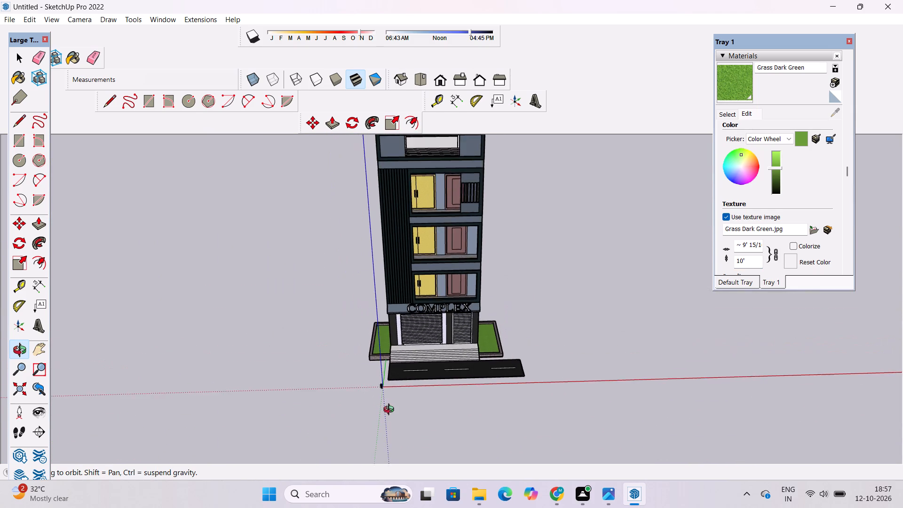
Push/Pull the road's end face outward, extending the road past the grass bed beside the wider shutter.
scroll(390, 410, up, 9)
drag(362, 395, 500, 409)
scroll(464, 410, up, 10)
shift+drag(421, 378, 425, 357)
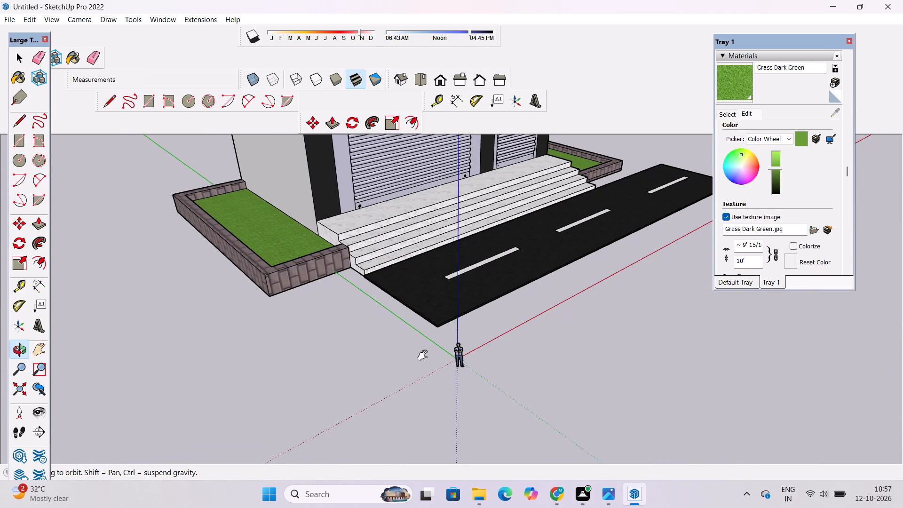
shift+drag(425, 356, 438, 355)
drag(439, 355, 499, 329)
scroll(489, 320, up, 5)
shift+drag(486, 300, 441, 322)
scroll(443, 319, up, 1)
key(p)
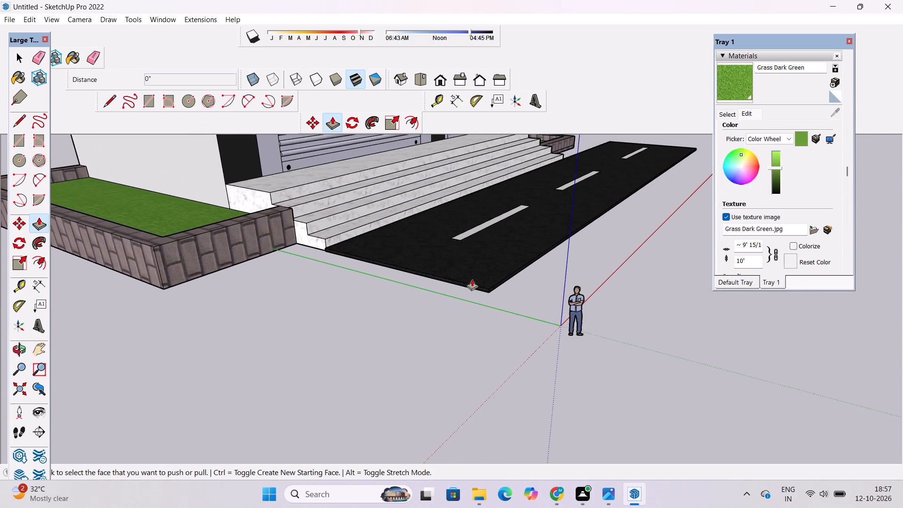
scroll(472, 276, up, 9)
key(space)
click(482, 303)
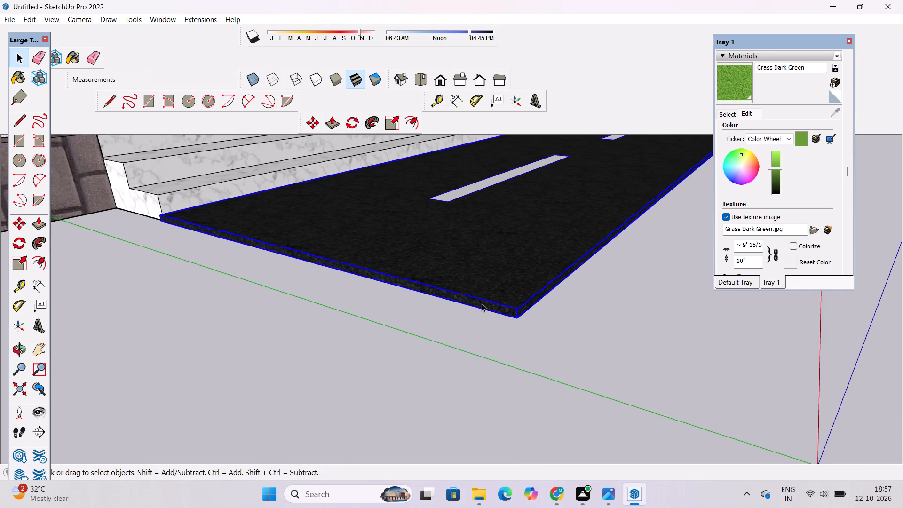
triple_click(482, 303)
triple_click(482, 303)
double_click(482, 303)
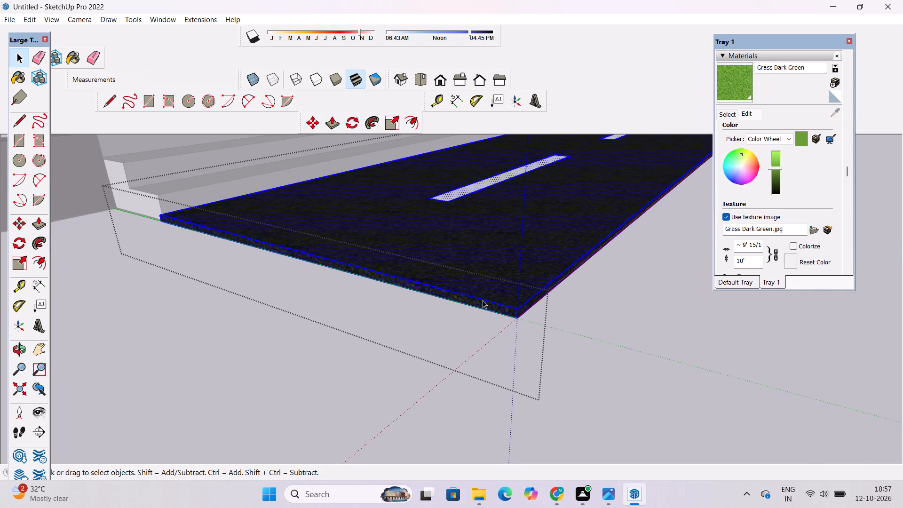
click(540, 345)
click(508, 311)
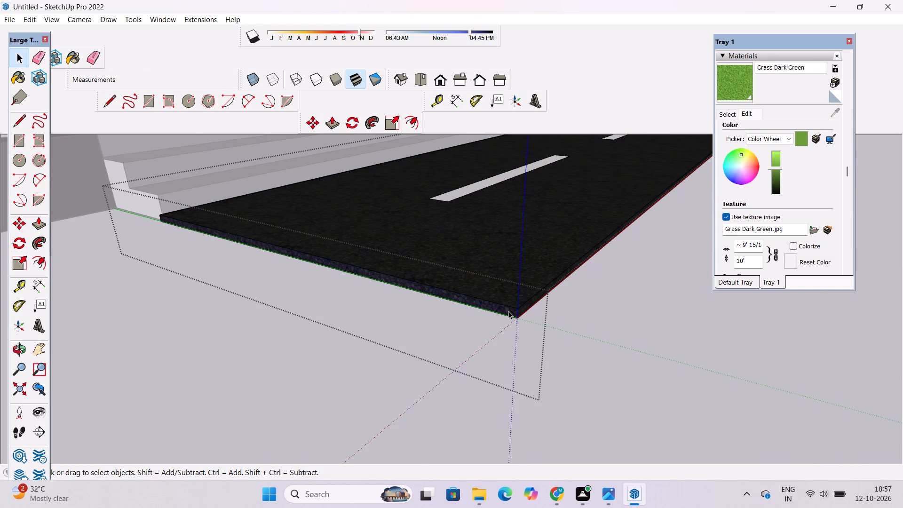
key(p)
click(508, 311)
scroll(483, 318, down, 12)
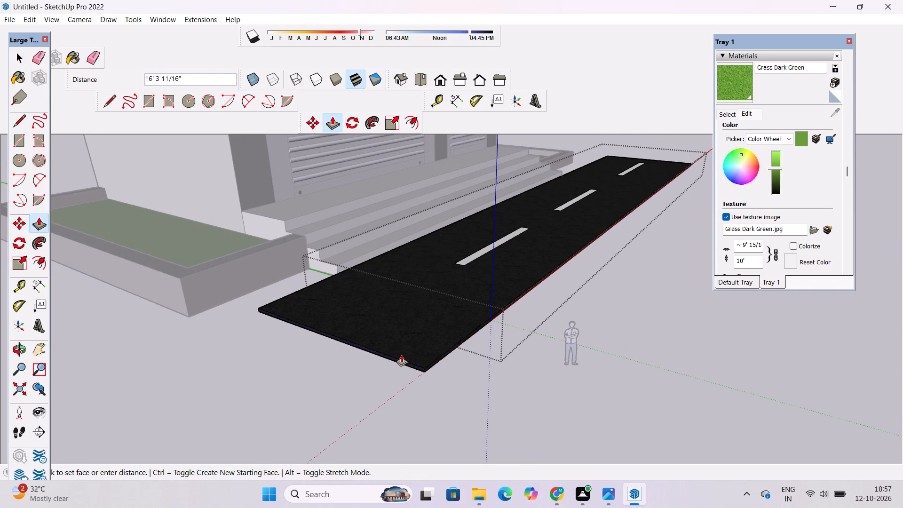
click(185, 311)
key(space)
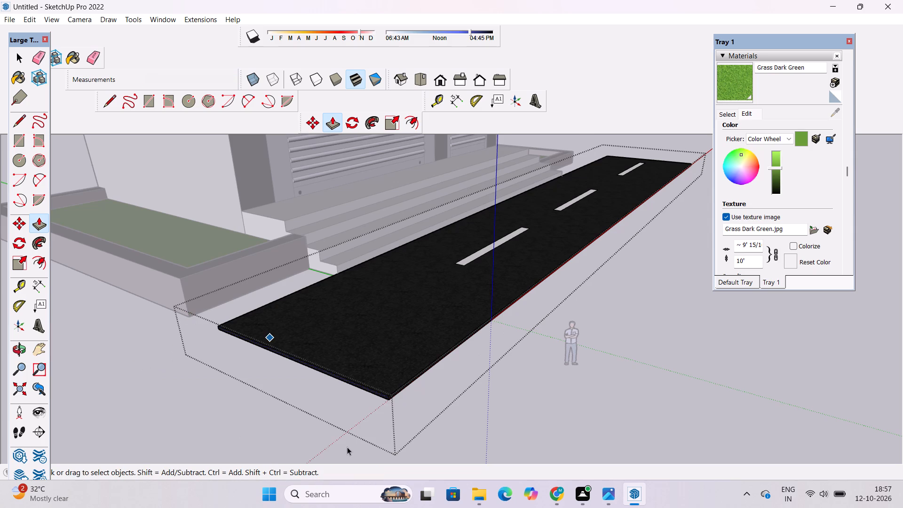
click(347, 447)
Explode the road group into loose geometry.
scroll(387, 401, down, 6)
key(o)
drag(446, 381, 242, 446)
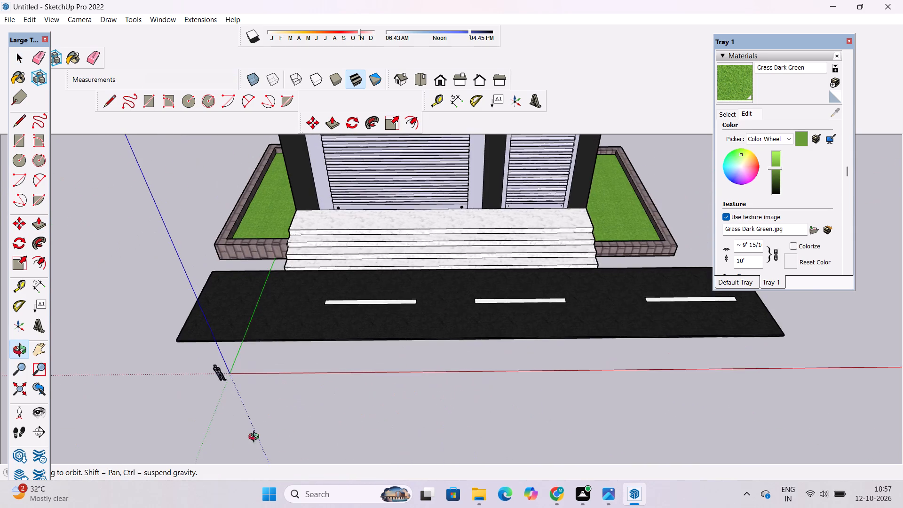
scroll(274, 402, down, 2)
scroll(245, 323, up, 4)
shift+drag(313, 344, 278, 346)
drag(287, 348, 274, 372)
drag(282, 373, 285, 359)
drag(295, 354, 298, 369)
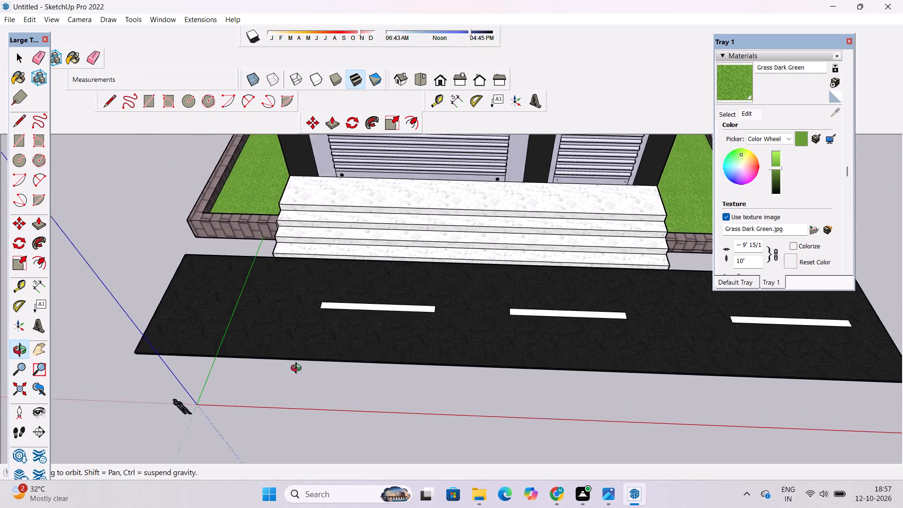
drag(298, 369, 300, 384)
key(space)
scroll(328, 328, up, 4)
click(337, 312)
triple_click(342, 307)
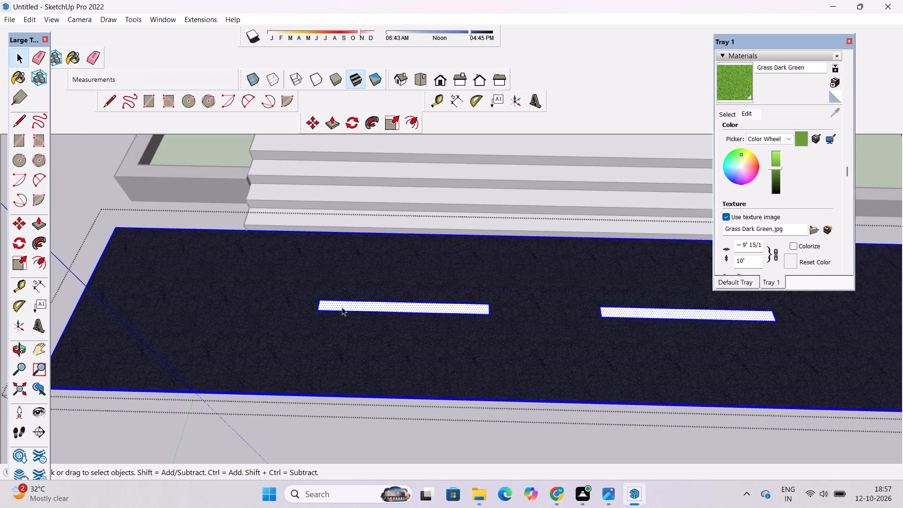
click(342, 307)
click(84, 218)
click(261, 295)
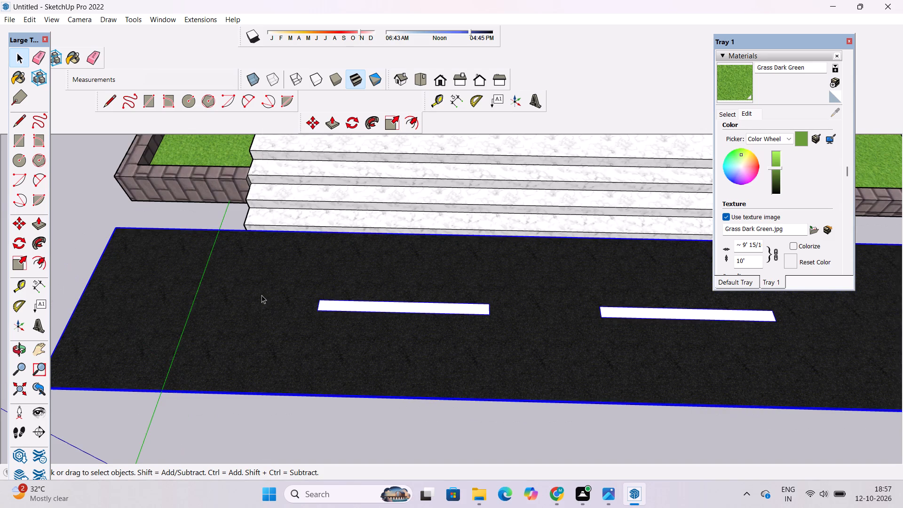
right_click(261, 295)
click(289, 167)
key(space)
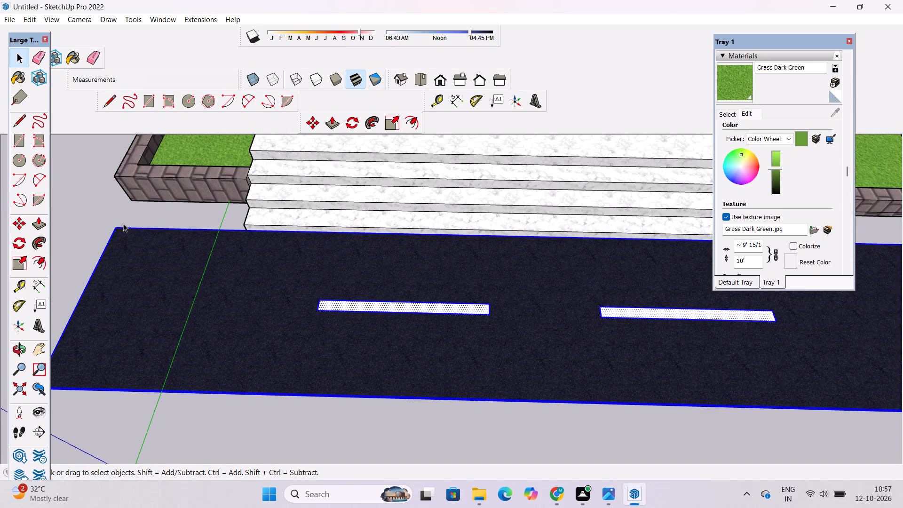
click(104, 223)
Copy the white dash nearest the extended end about 41' 3" along the road toward that end.
double_click(345, 305)
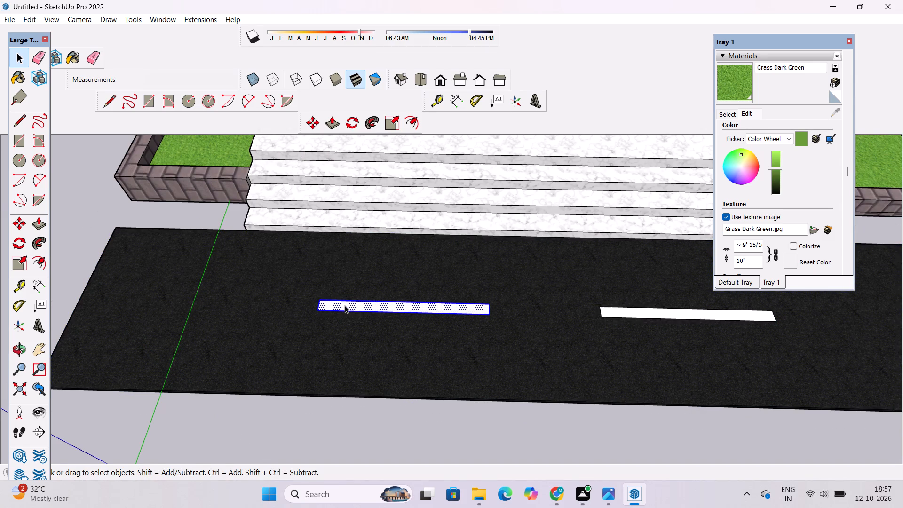
key(m)
click(316, 309)
scroll(316, 308, down, 4)
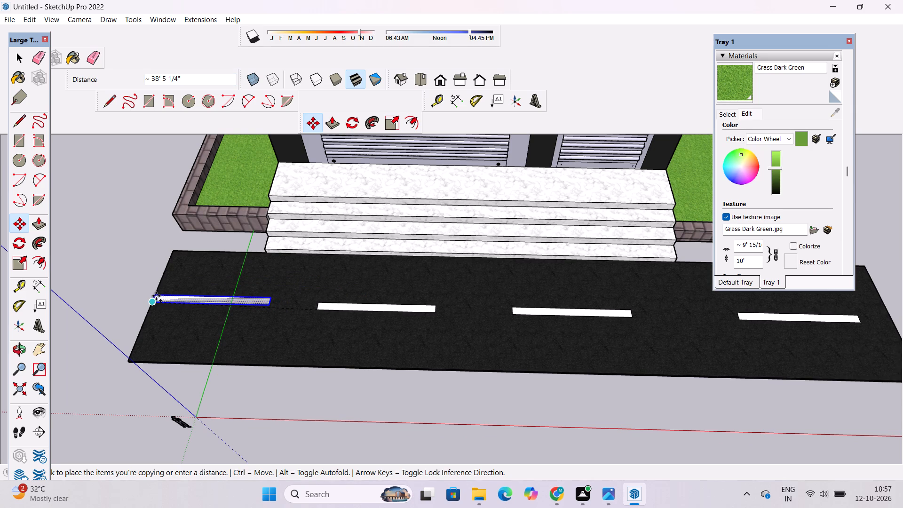
click(139, 300)
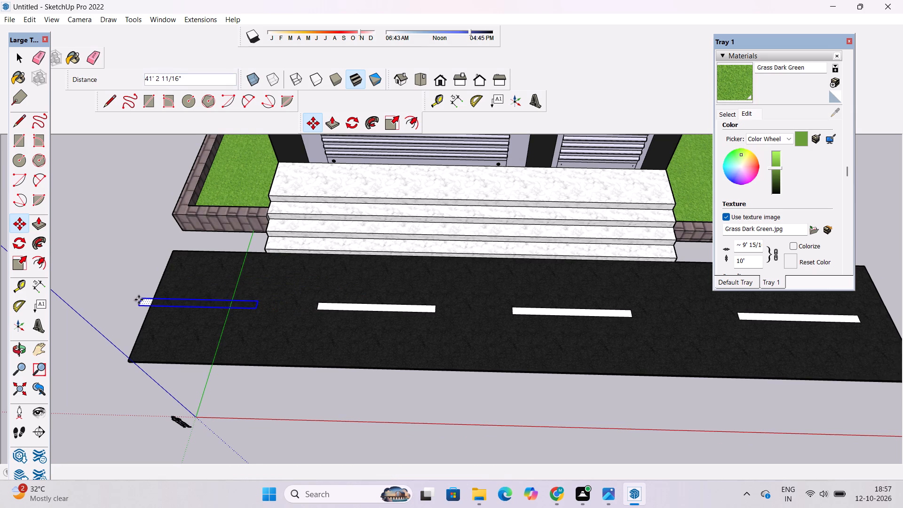
key(space)
Erase the edge of the copied dash that overhangs the road's extended end.
key(e)
drag(145, 284, 145, 297)
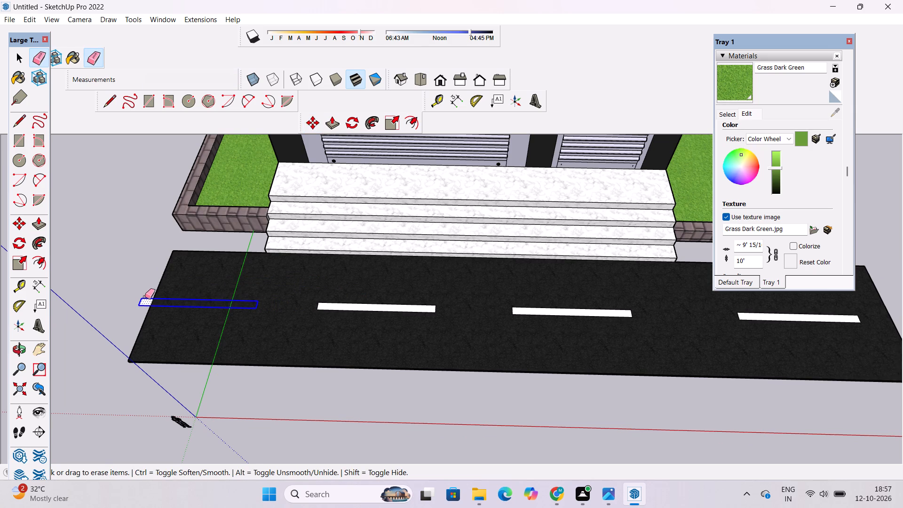
drag(145, 297, 145, 303)
scroll(145, 298, up, 3)
drag(141, 289, 144, 308)
scroll(151, 301, up, 7)
Draw a closing line across the copied dash just inside the road's end and erase the leftover edges beyond it.
key(l)
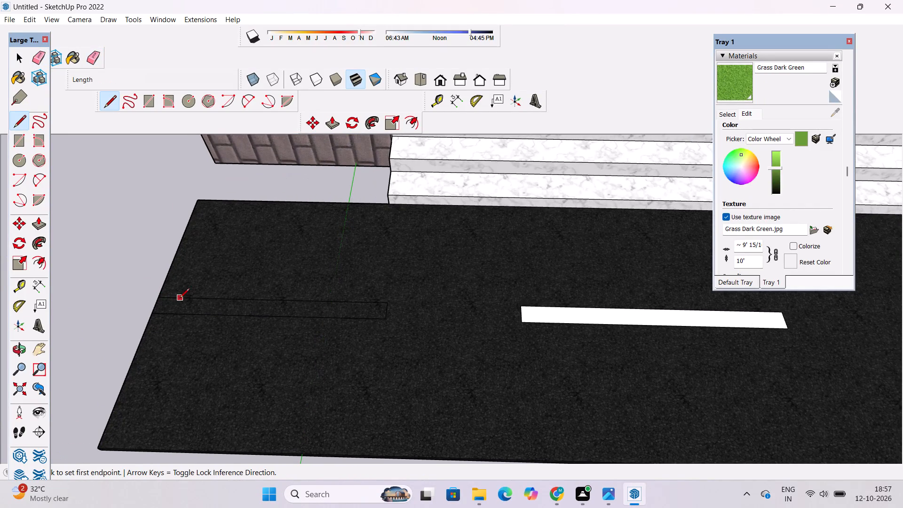
click(175, 298)
click(171, 314)
key(space)
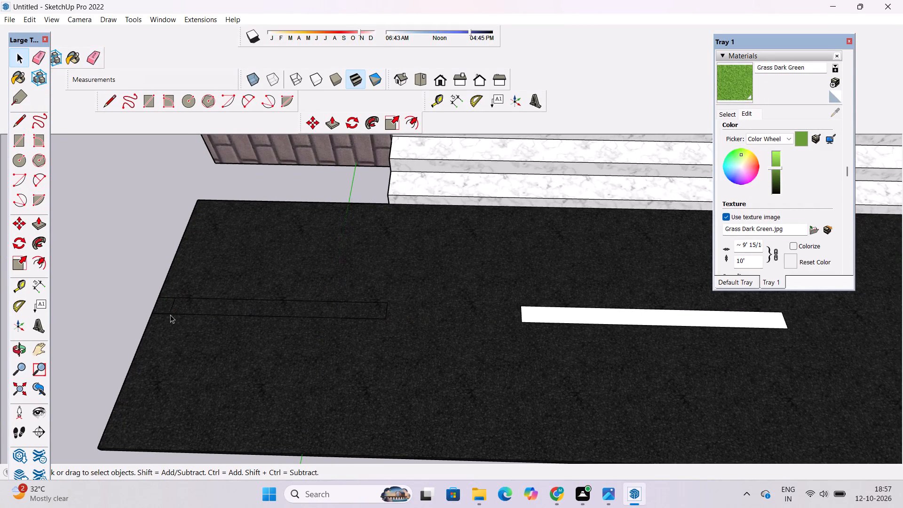
key(e)
drag(170, 289, 158, 316)
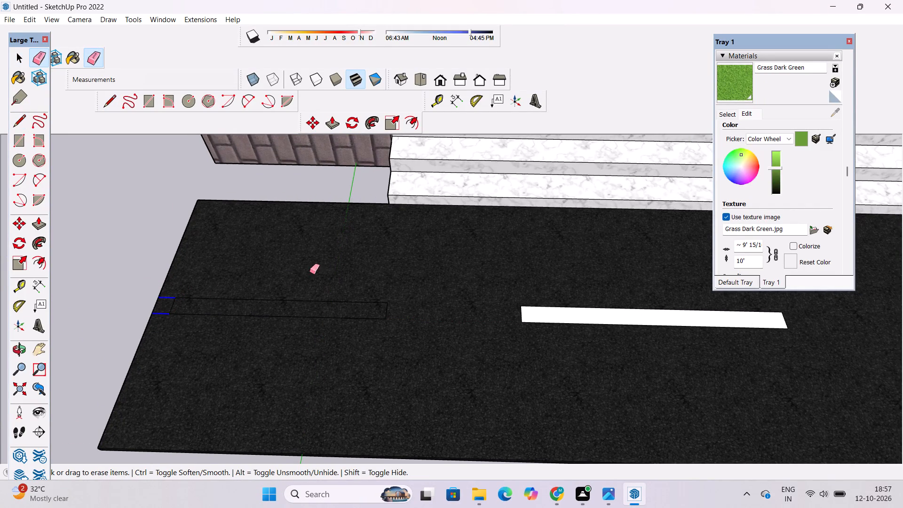
key(space)
Paint the copied dash and the neighbouring dash with 0128_White from the Colors-Named materials.
click(727, 115)
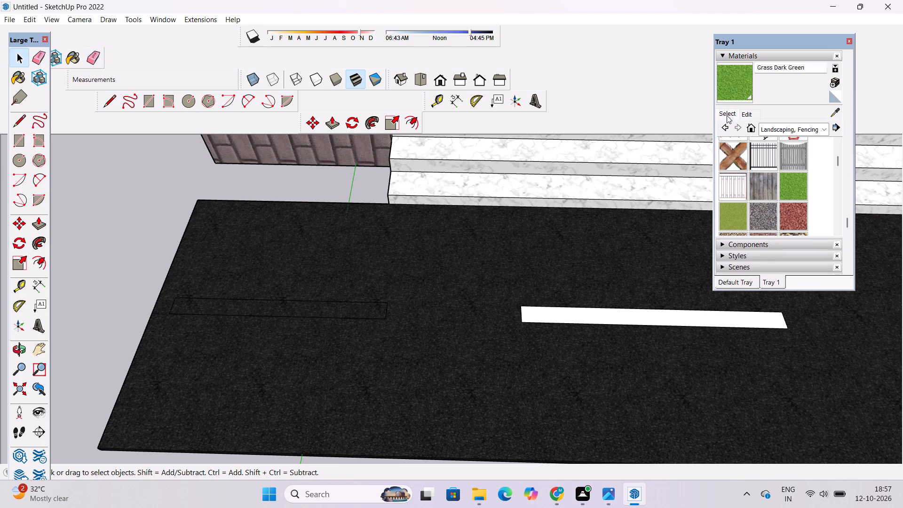
click(781, 133)
click(787, 175)
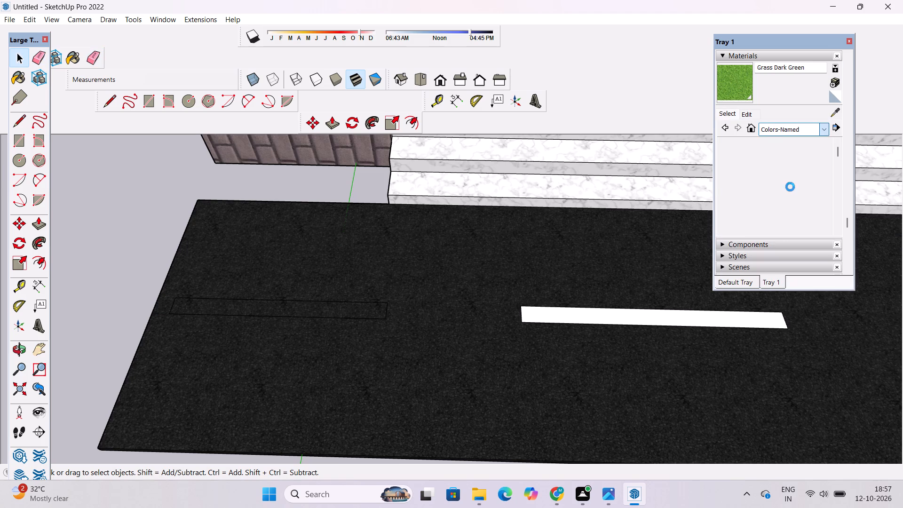
scroll(762, 196, down, 16)
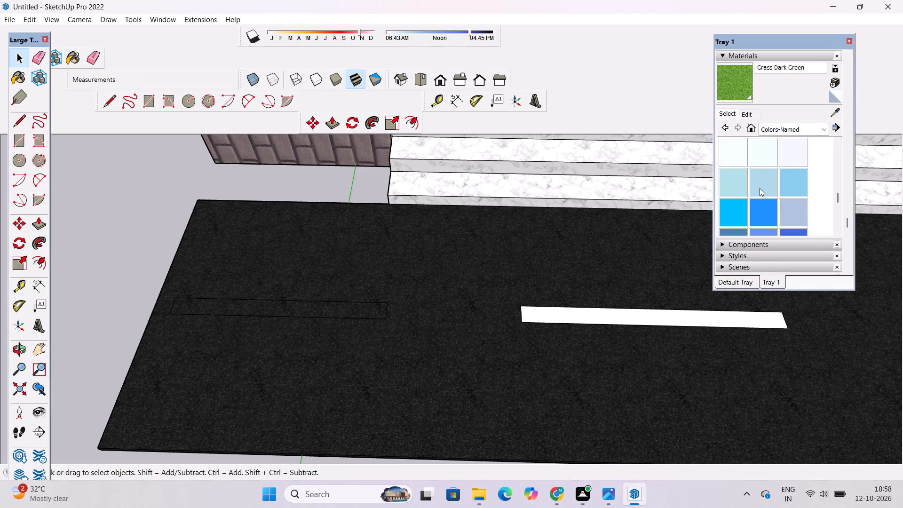
scroll(760, 188, down, 4)
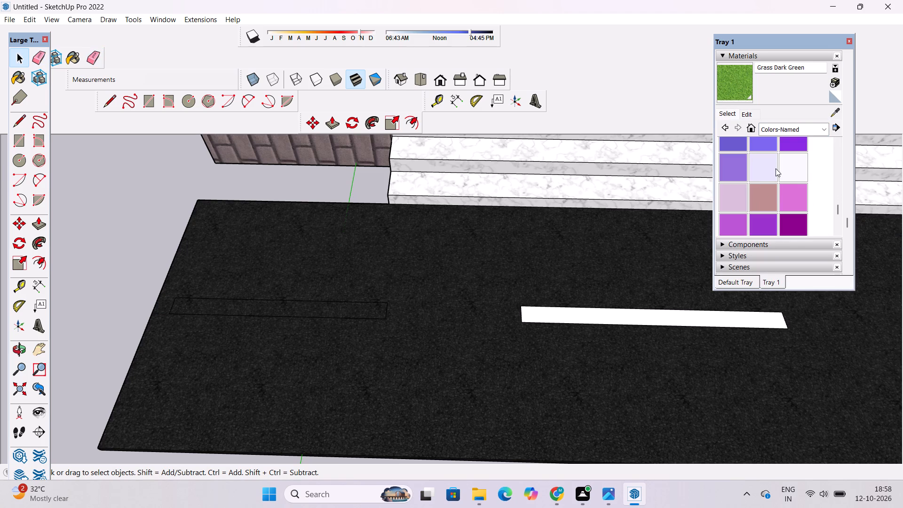
scroll(783, 168, down, 2)
click(768, 175)
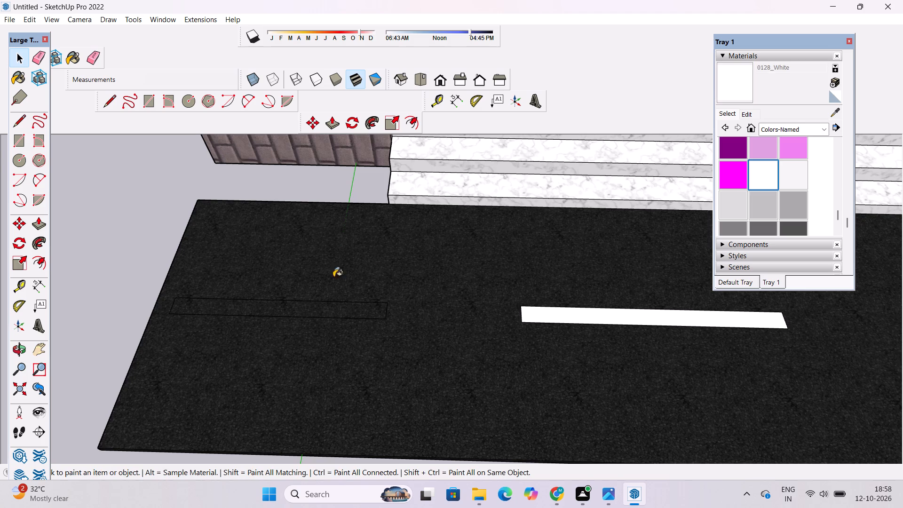
click(284, 304)
scroll(205, 317, down, 6)
click(525, 319)
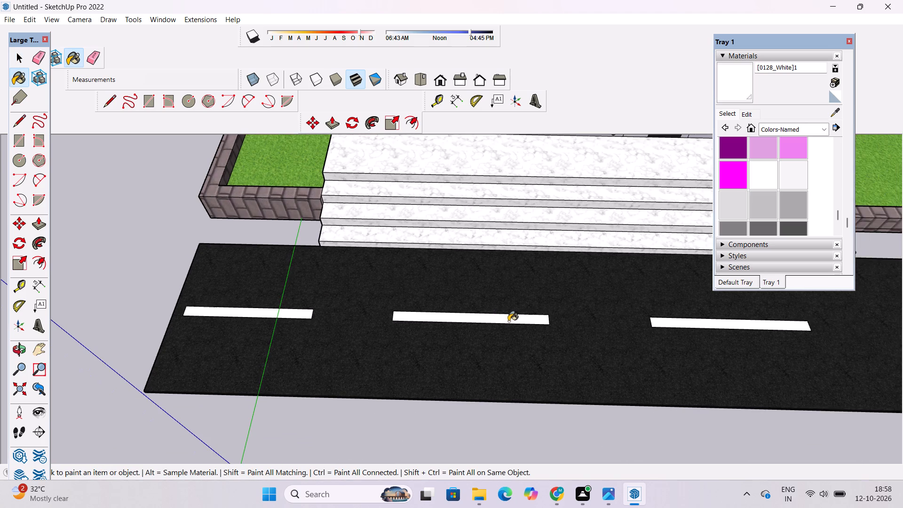
scroll(242, 320, down, 6)
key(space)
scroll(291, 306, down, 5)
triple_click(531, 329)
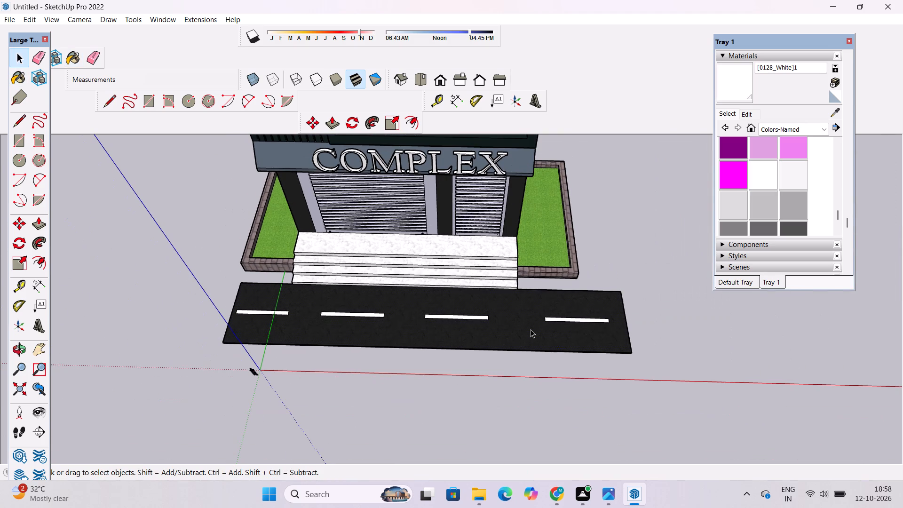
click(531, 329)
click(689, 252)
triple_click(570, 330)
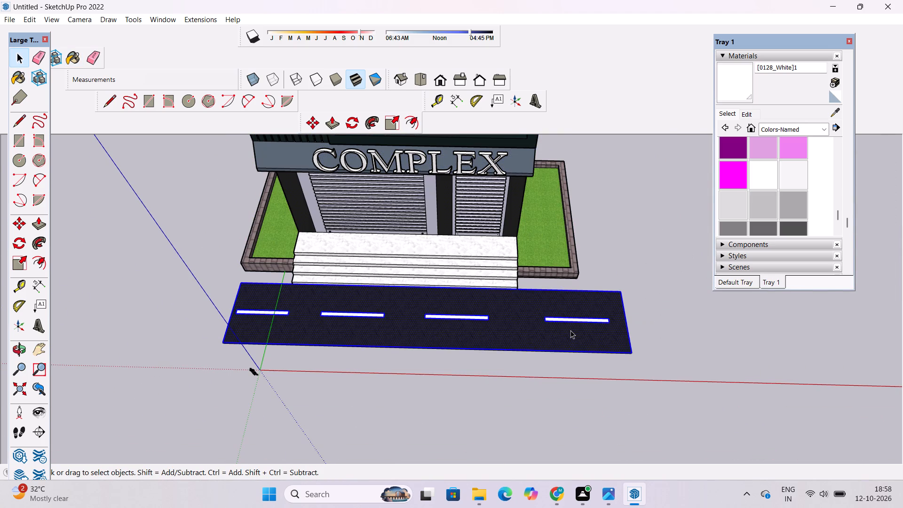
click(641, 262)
Examine the extended road and its dashes, the steps and grass beds, and the overall look of the building.
scroll(533, 293, up, 14)
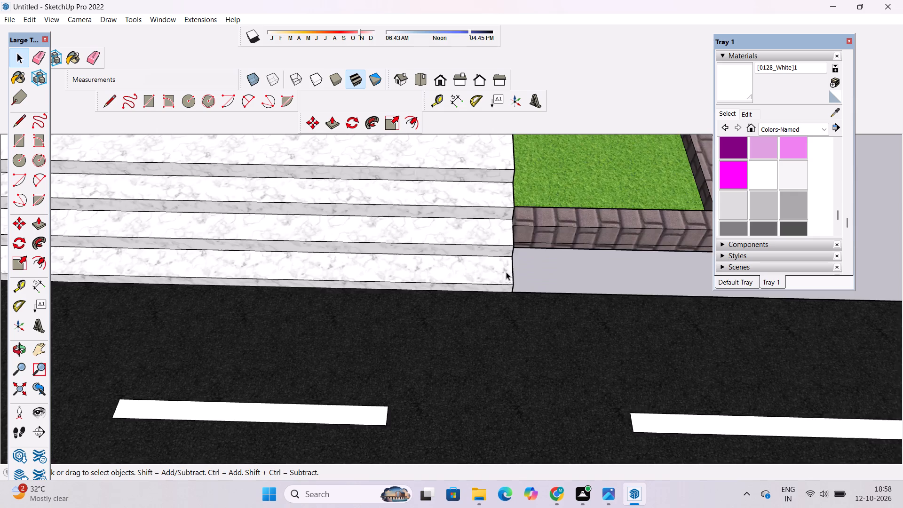
scroll(506, 272, up, 4)
scroll(472, 271, down, 20)
scroll(472, 271, down, 2)
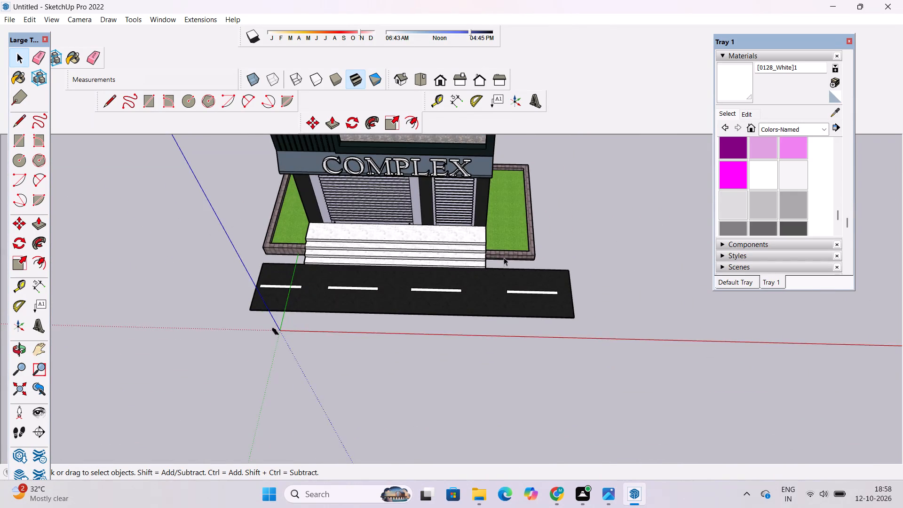
key(o)
scroll(504, 257, down, 6)
drag(488, 317, 484, 177)
scroll(480, 216, up, 5)
scroll(480, 216, down, 4)
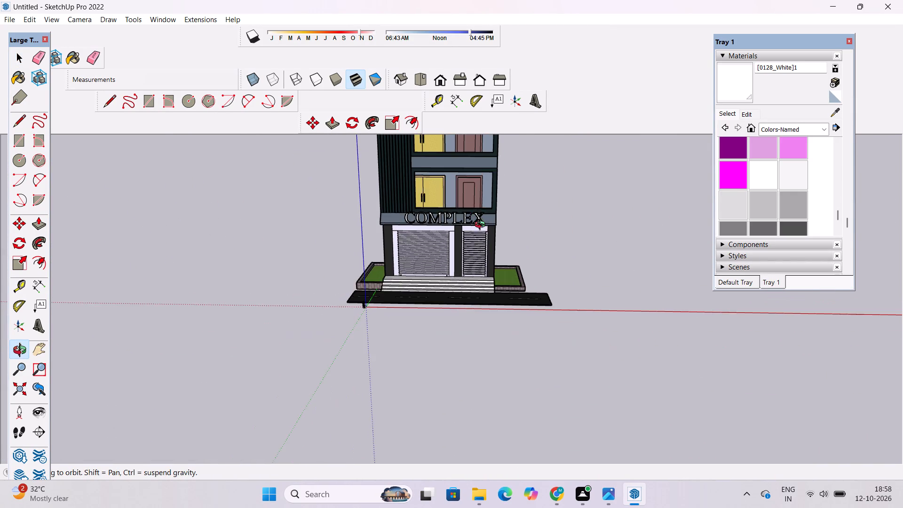
drag(483, 230, 487, 409)
drag(487, 410, 477, 332)
shift+drag(471, 370, 490, 359)
scroll(490, 359, down, 4)
shift+drag(507, 332, 453, 371)
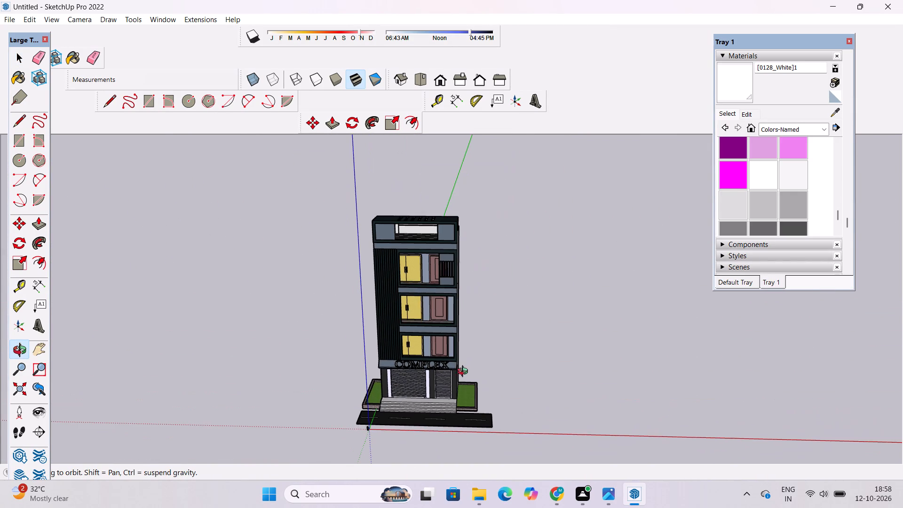
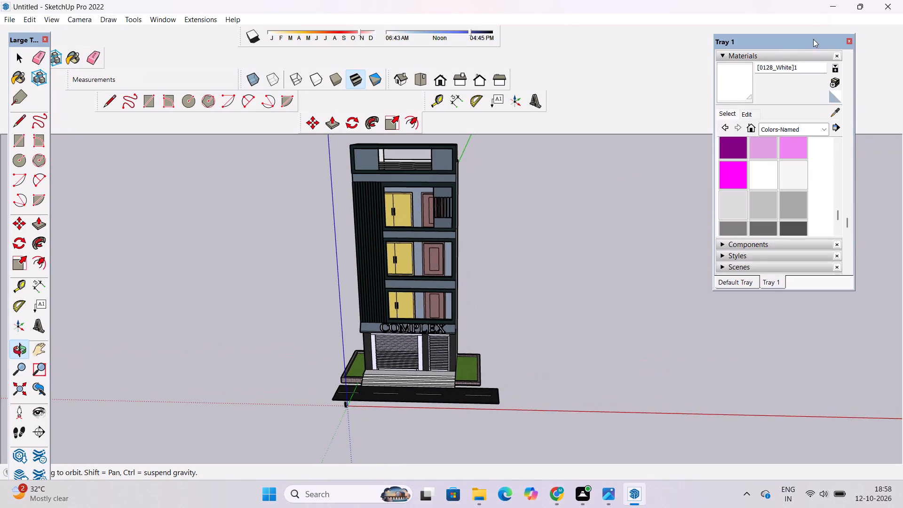
Close both Tray 1 and the Default Tray to clear the modelling area.
click(847, 41)
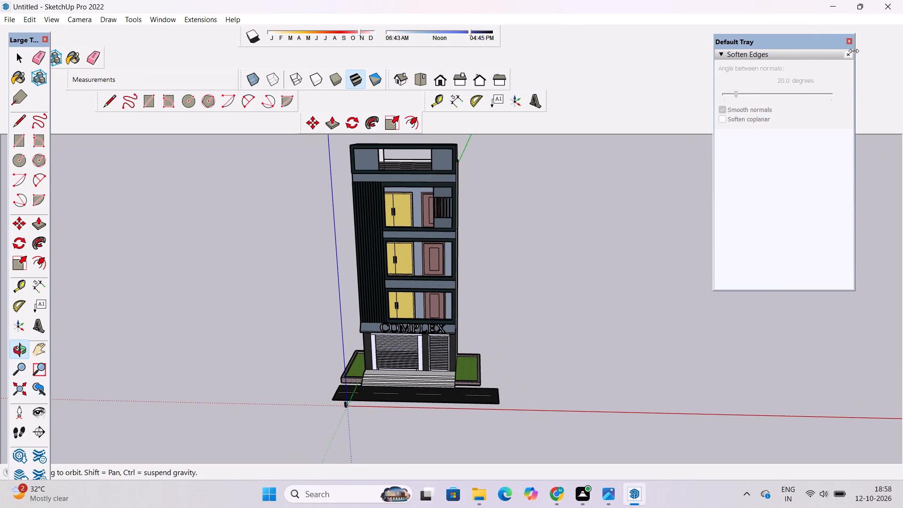
click(848, 40)
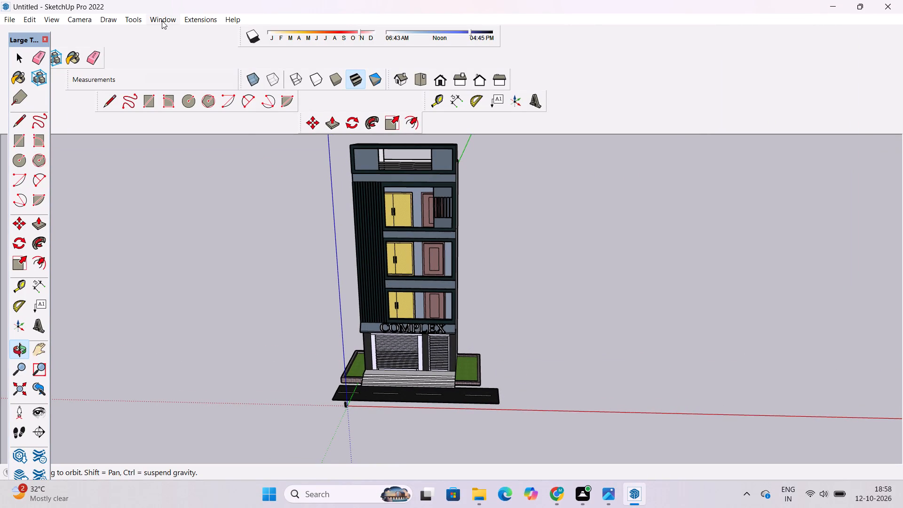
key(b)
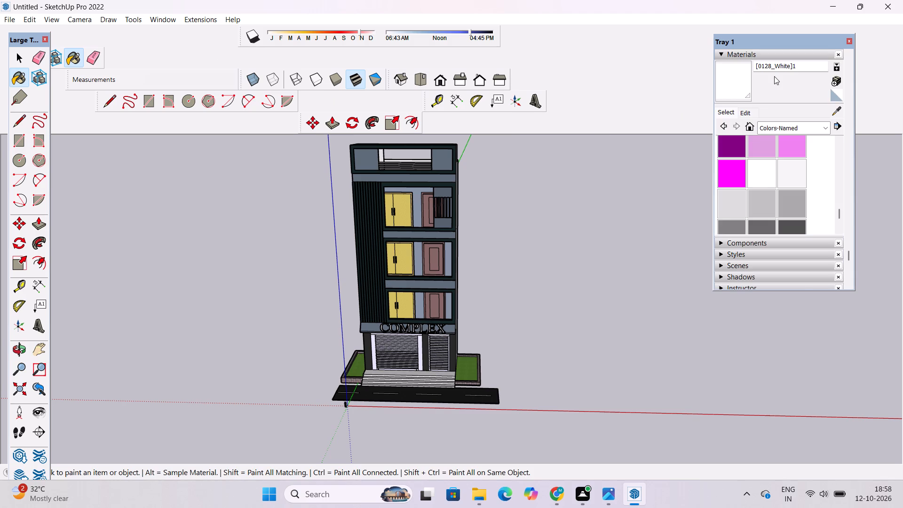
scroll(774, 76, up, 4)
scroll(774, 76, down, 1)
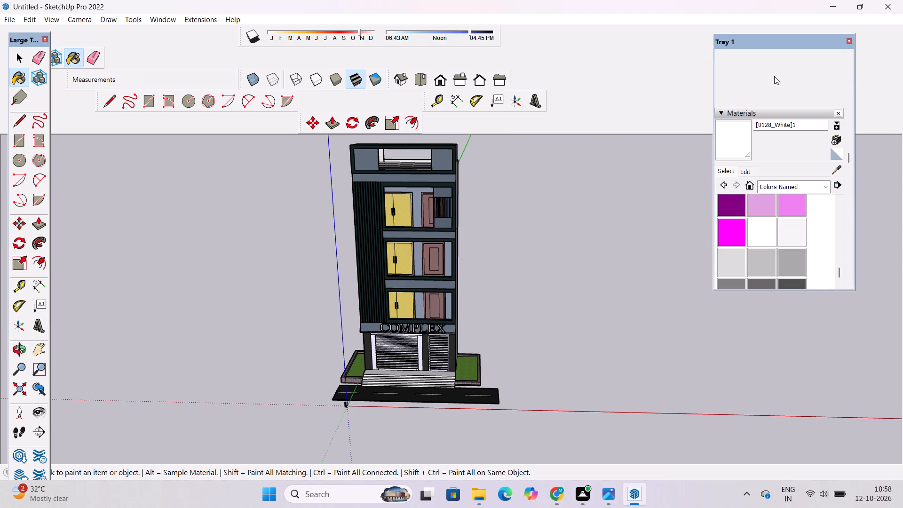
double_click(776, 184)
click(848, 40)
Save the model as a SketchUp file named COMPLEX in the Downloads folder.
scroll(596, 190, down, 5)
scroll(465, 257, up, 3)
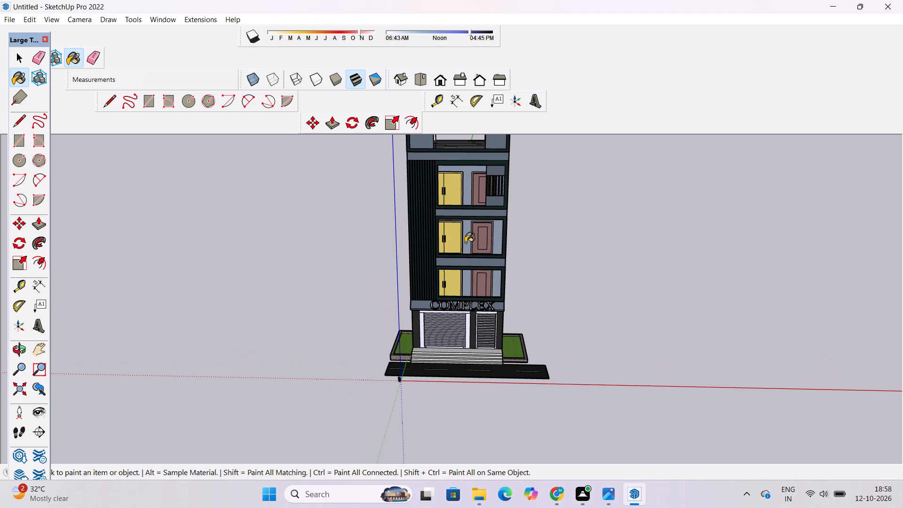
key(ctrl+s)
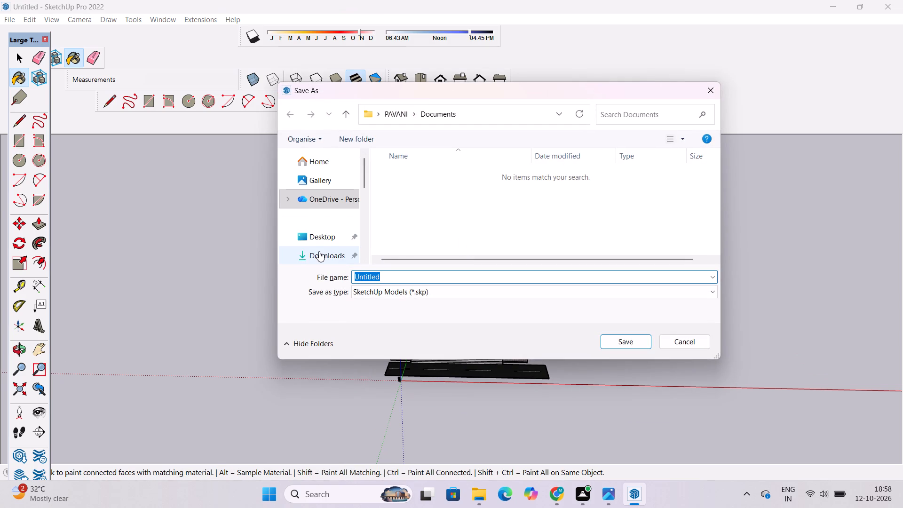
click(319, 251)
click(396, 275)
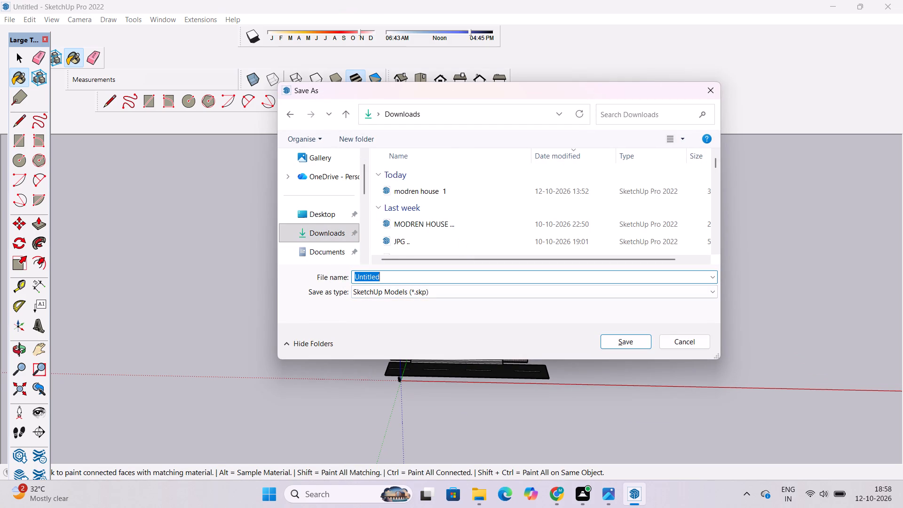
key(BackSpace)
key(BackSpace)
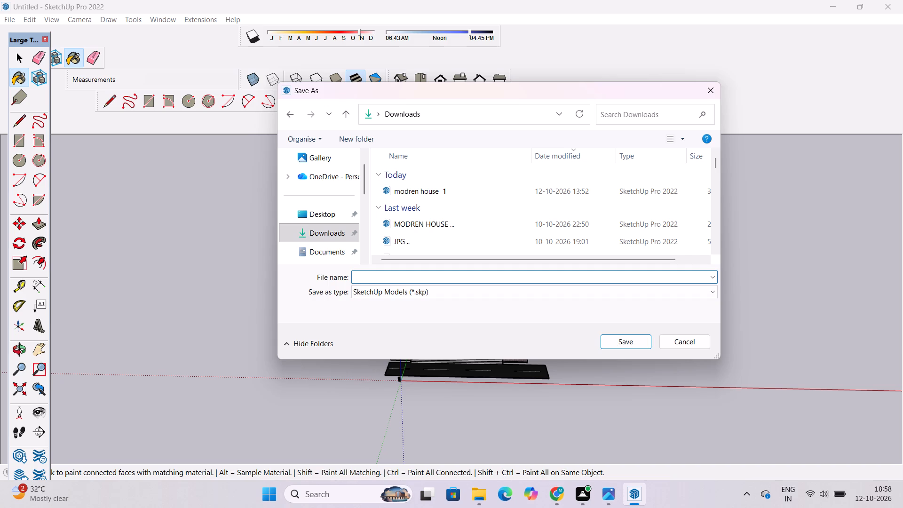
text(COMPLEX)
click(620, 343)
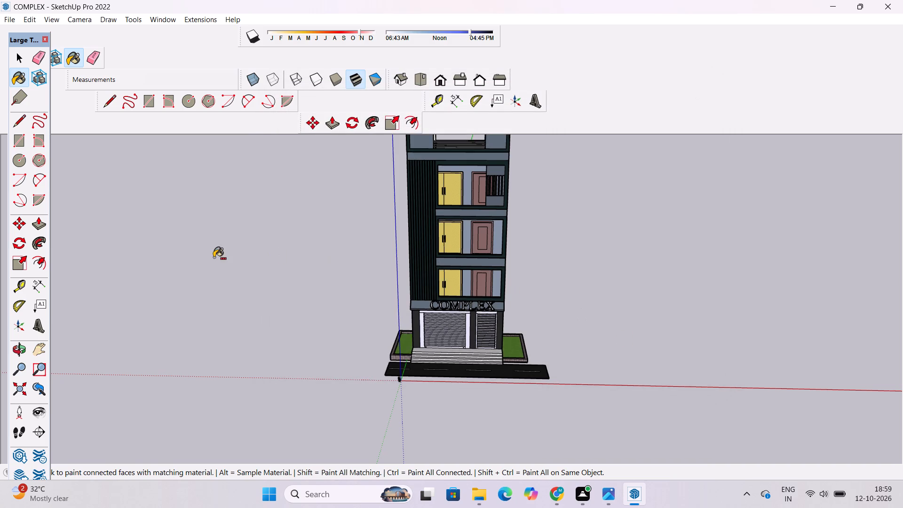
Export the current view as a 2D graphic PDF named COMPLEX PDF in the Downloads folder.
click(5, 16)
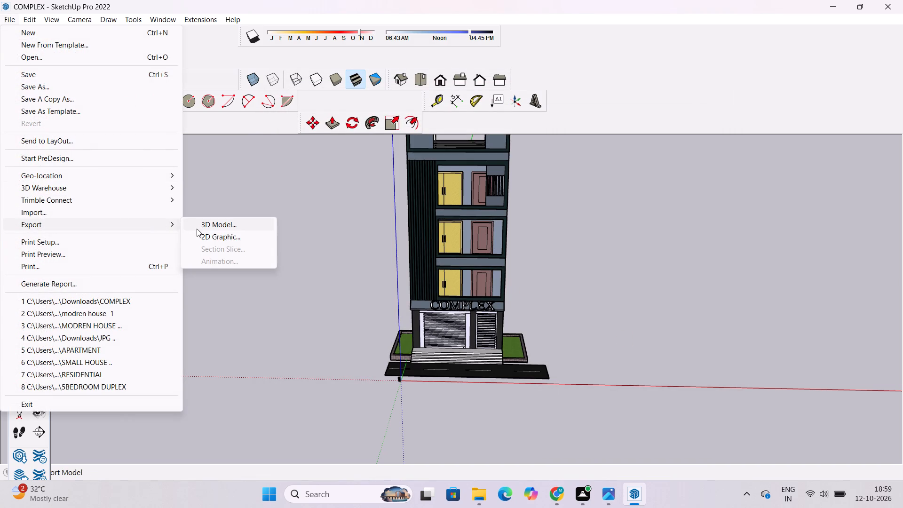
click(201, 236)
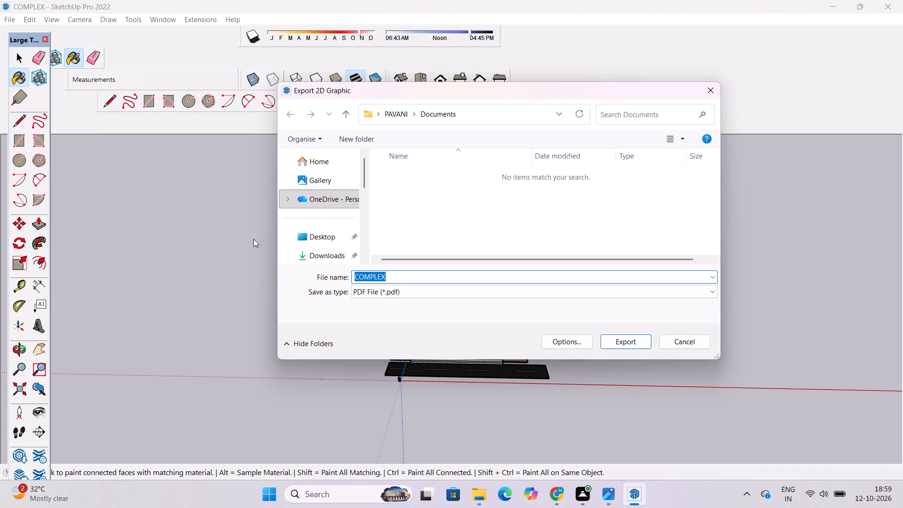
click(317, 254)
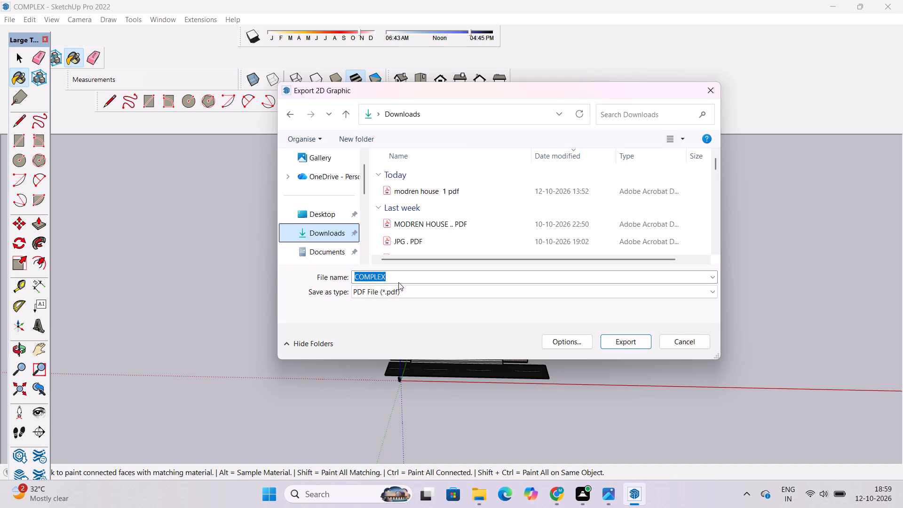
double_click(395, 280)
click(395, 280)
key(space)
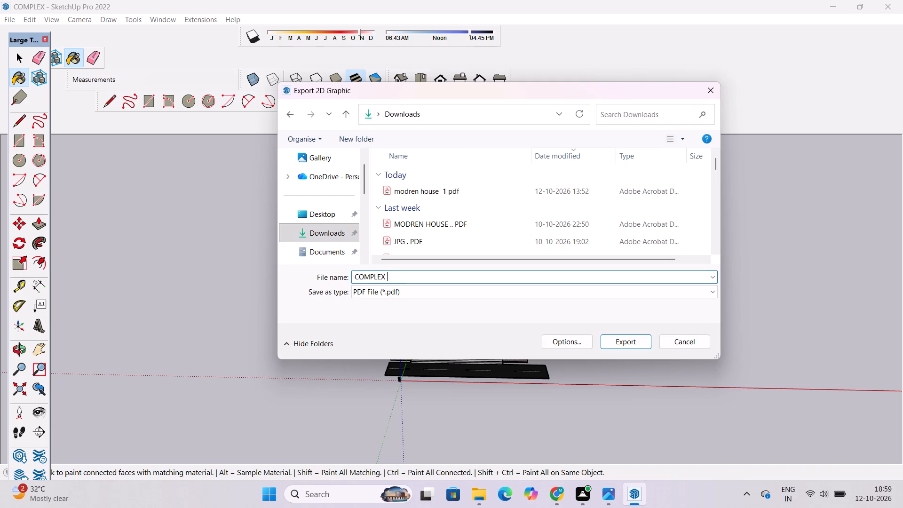
text(PDF)
click(618, 341)
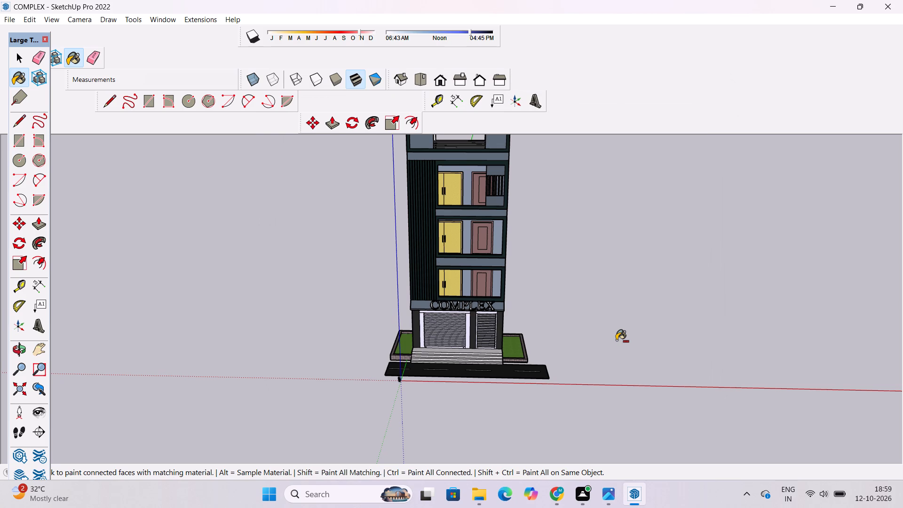
key(space)
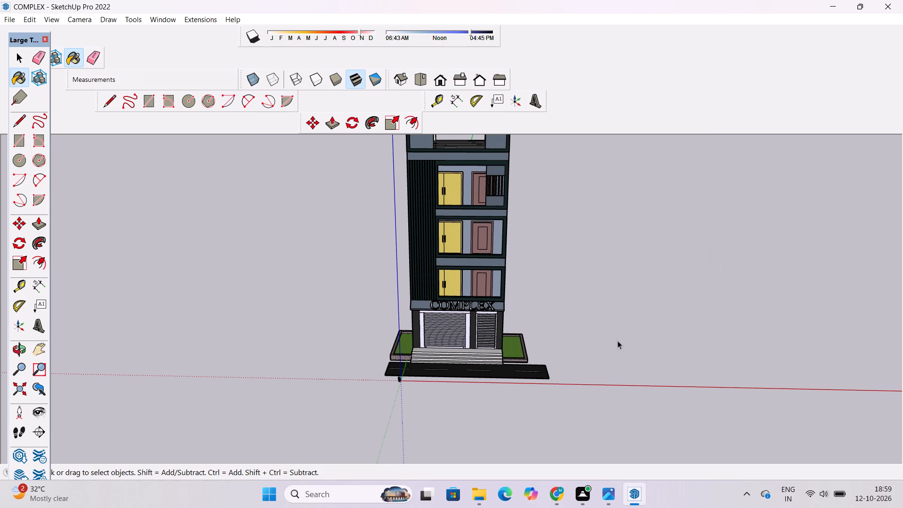